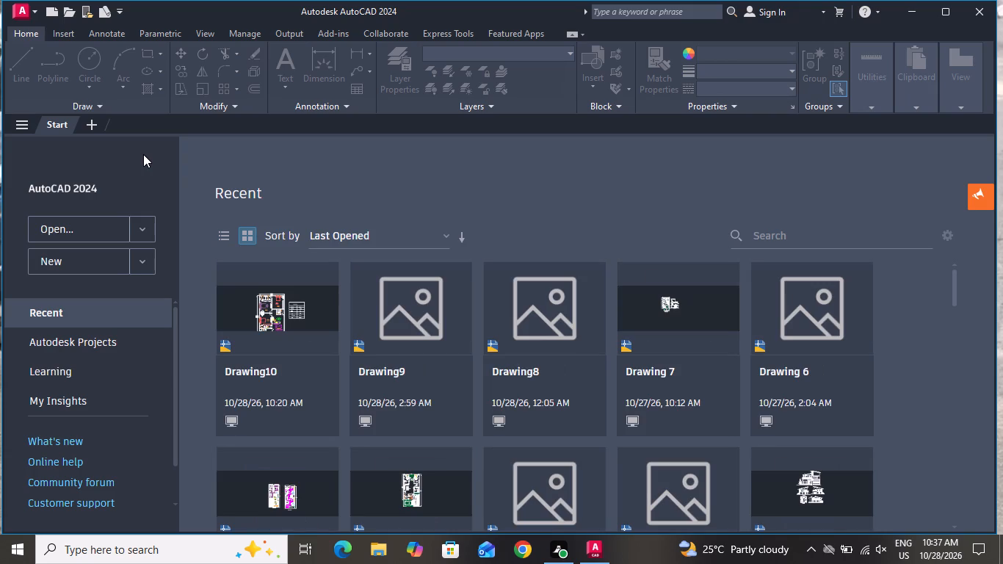
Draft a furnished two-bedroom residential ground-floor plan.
Create a new blank drawing.
{"action": "left_click", "coordinate": [95, 263]}
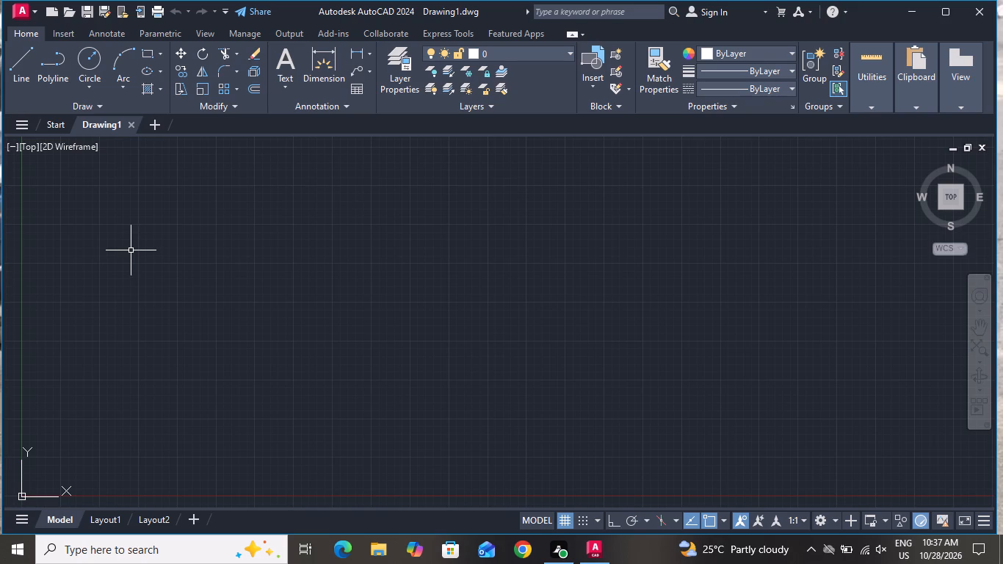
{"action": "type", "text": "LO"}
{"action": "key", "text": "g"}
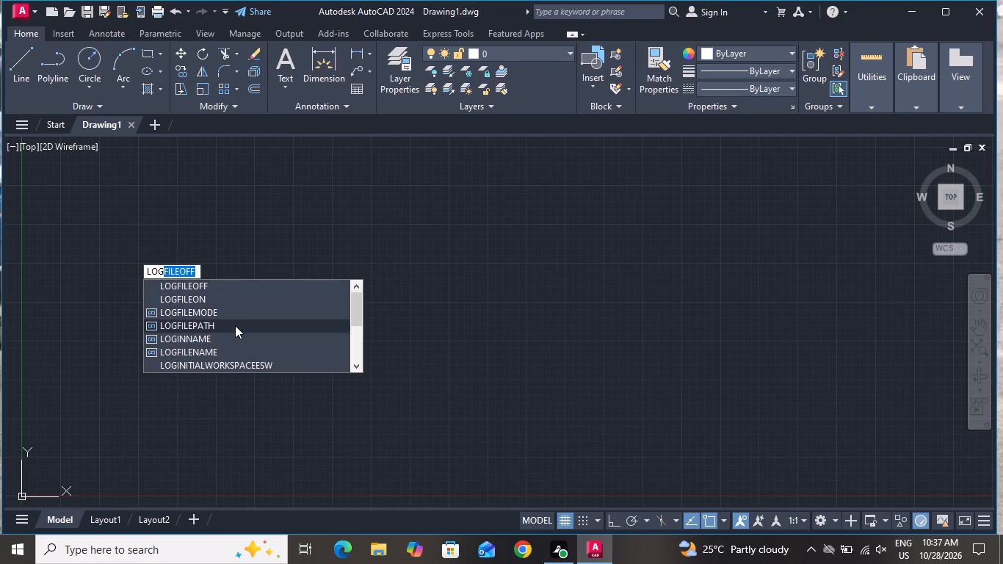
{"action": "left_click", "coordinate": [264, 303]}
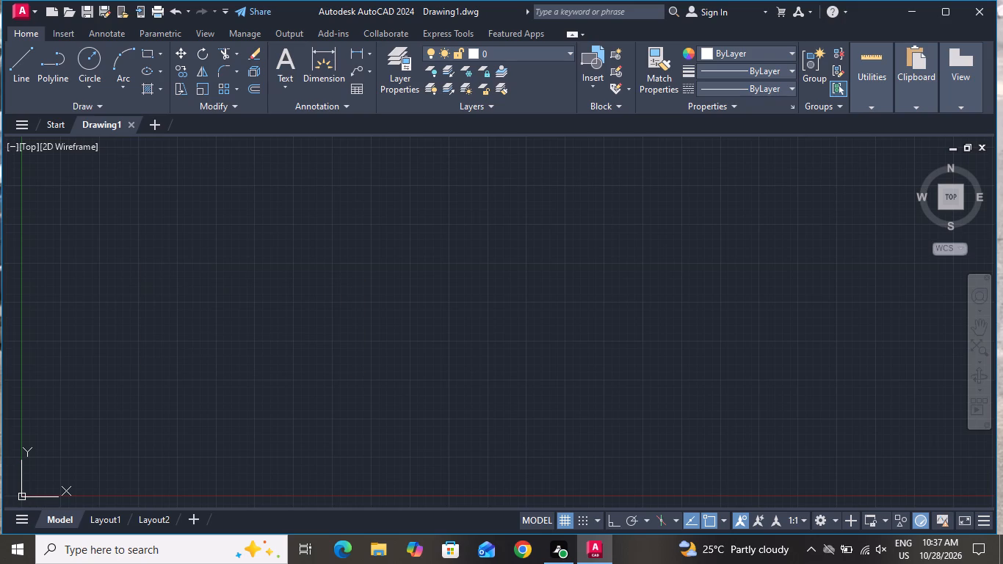
Set the drawing units to Engineering length type with 0'-0" precision.
{"action": "type", "text": "UN"}
{"action": "key", "text": "space"}
{"action": "left_click", "coordinate": [460, 173]}
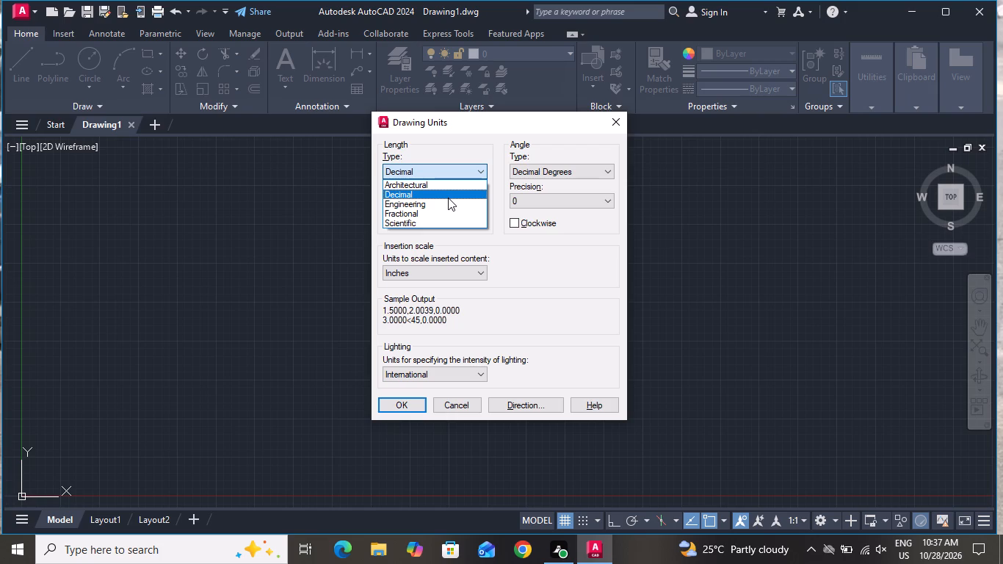
{"action": "left_click", "coordinate": [447, 205]}
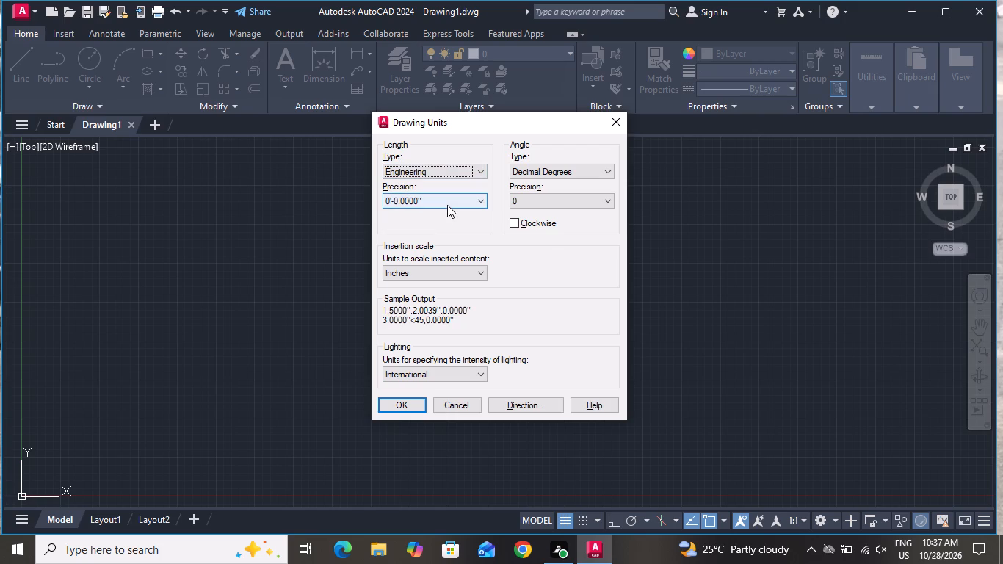
{"action": "left_click", "coordinate": [447, 205]}
{"action": "left_click", "coordinate": [444, 214]}
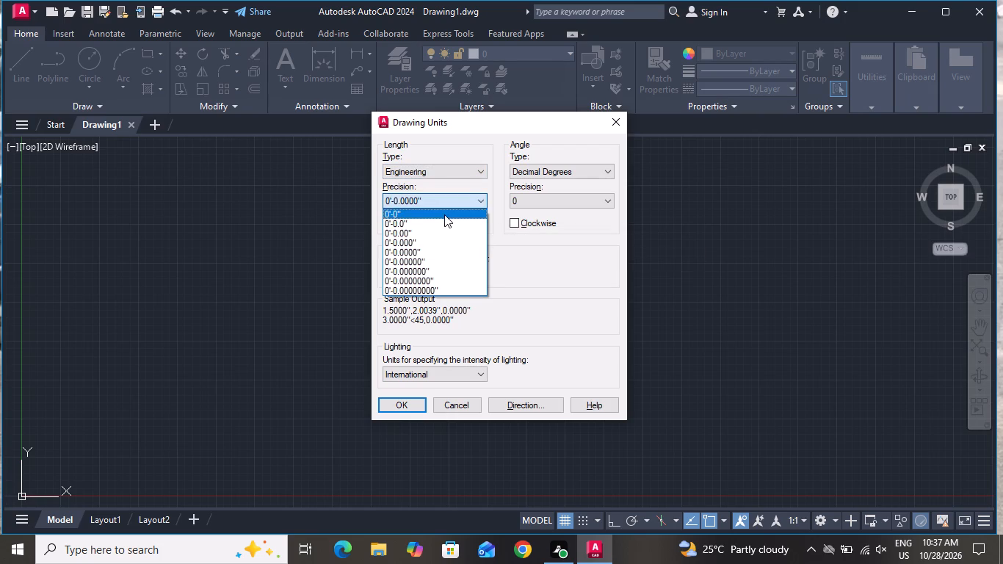
{"action": "left_click", "coordinate": [420, 400]}
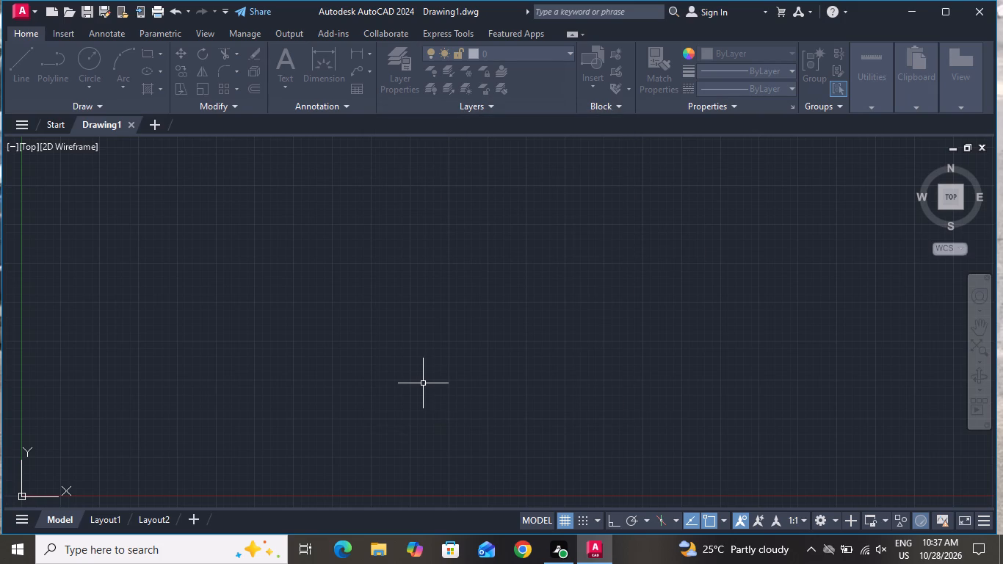
Modify the Standard dimension style to Engineering primary units with 0'-0" precision and set it as the current style.
{"action": "type", "text": "D"}
{"action": "key", "text": "space"}
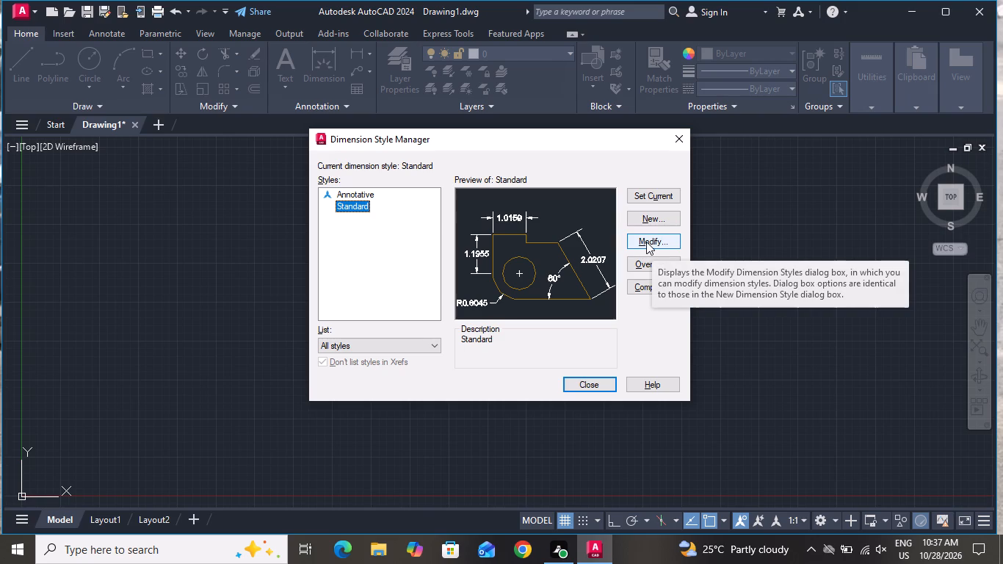
{"action": "left_click", "coordinate": [646, 242]}
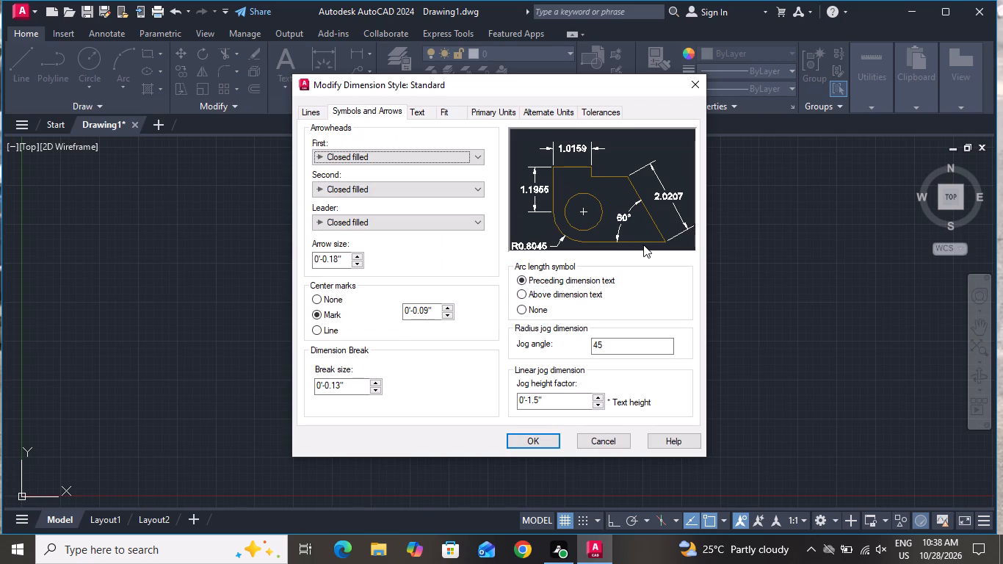
{"action": "left_click", "coordinate": [486, 112]}
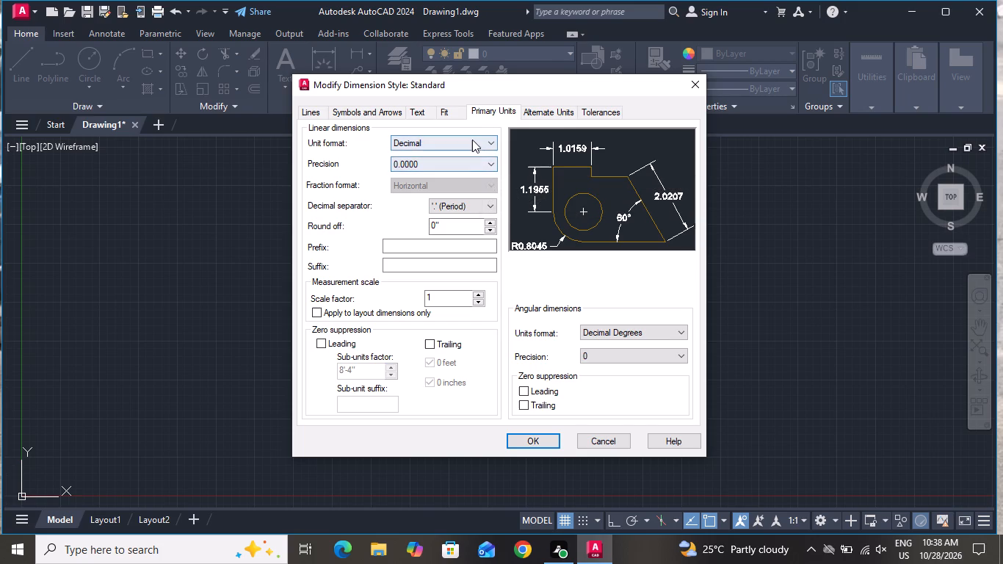
{"action": "left_click", "coordinate": [472, 140]}
{"action": "left_click", "coordinate": [455, 176]}
{"action": "left_click", "coordinate": [463, 169]}
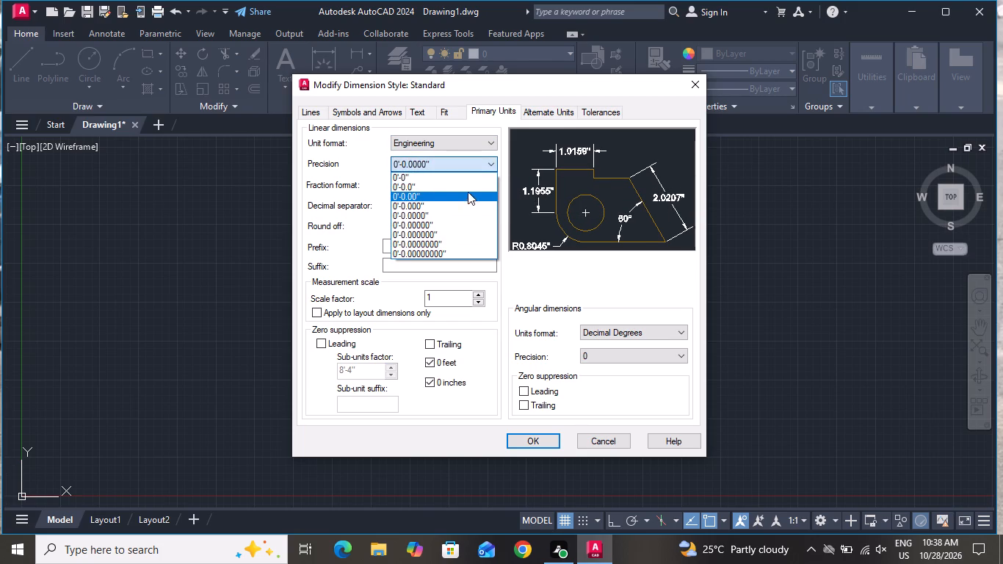
{"action": "left_click", "coordinate": [471, 180]}
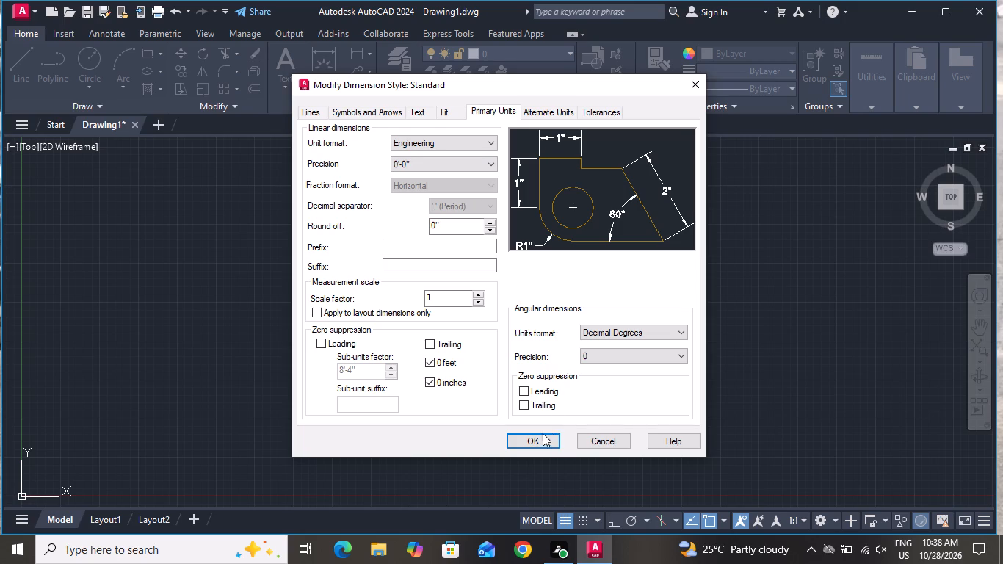
{"action": "left_click", "coordinate": [542, 434]}
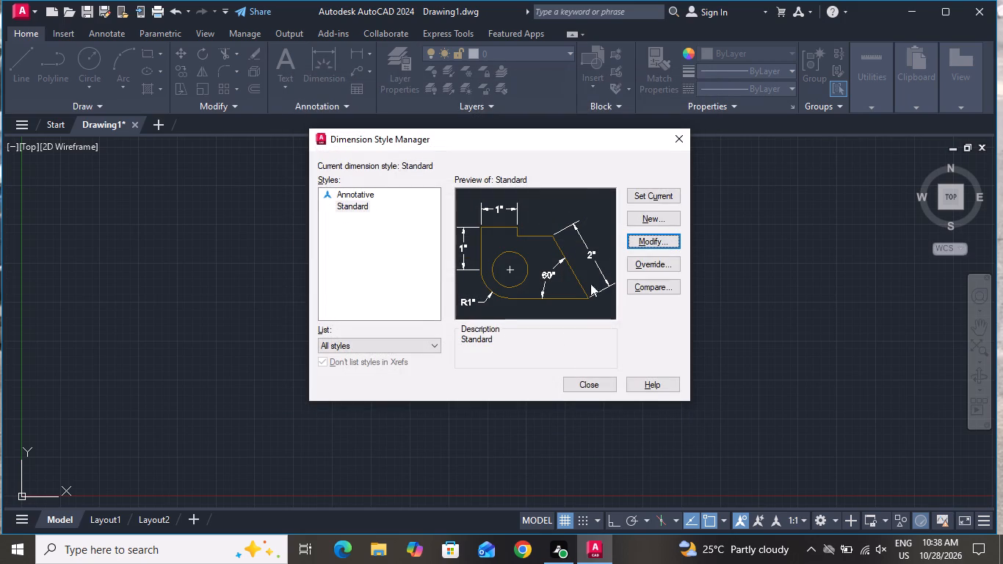
{"action": "left_click", "coordinate": [633, 189]}
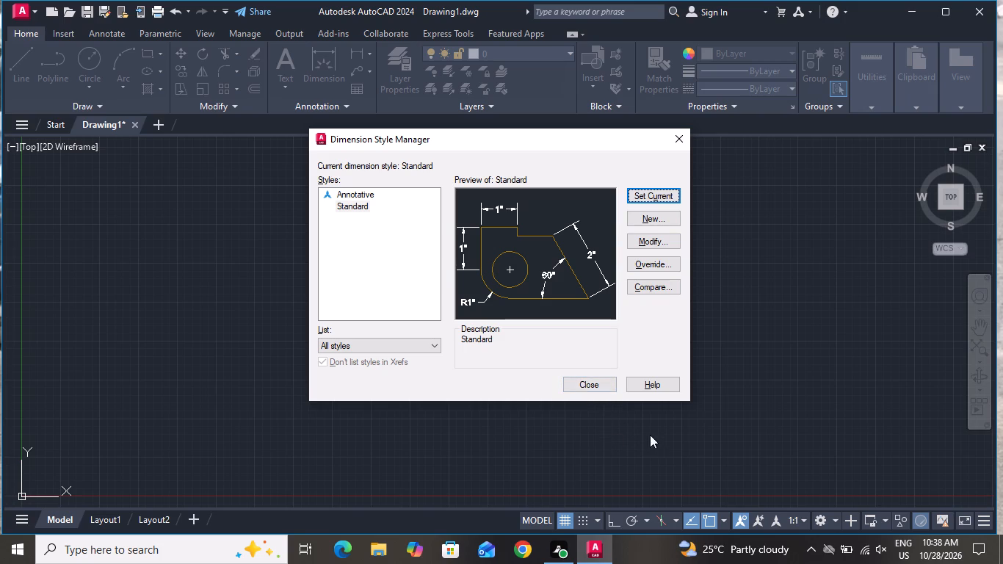
{"action": "left_click", "coordinate": [592, 386]}
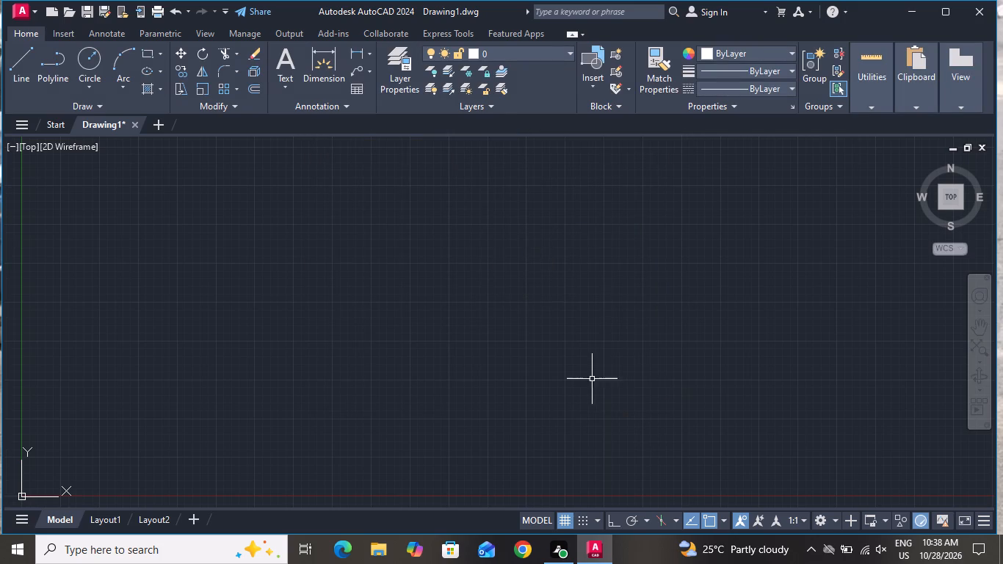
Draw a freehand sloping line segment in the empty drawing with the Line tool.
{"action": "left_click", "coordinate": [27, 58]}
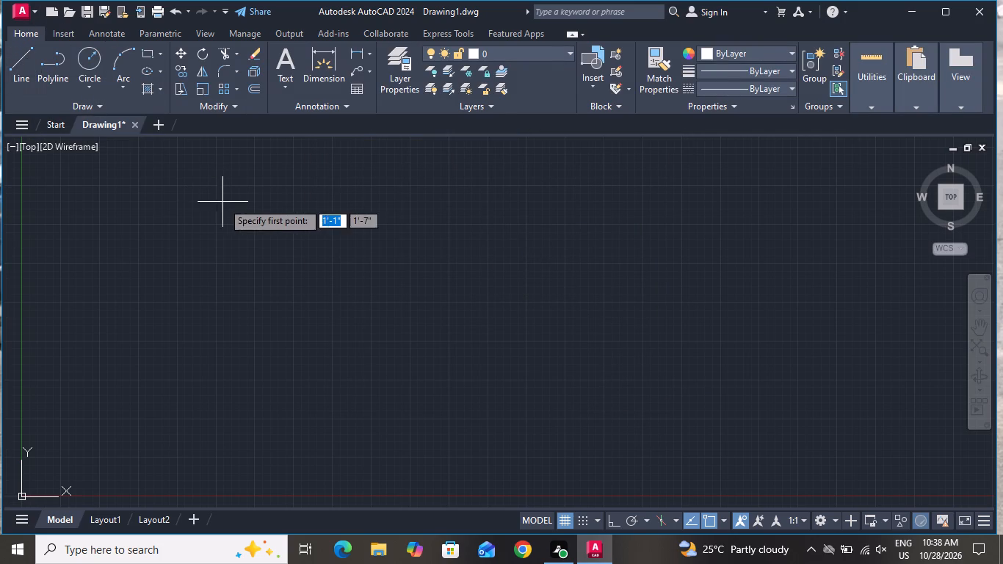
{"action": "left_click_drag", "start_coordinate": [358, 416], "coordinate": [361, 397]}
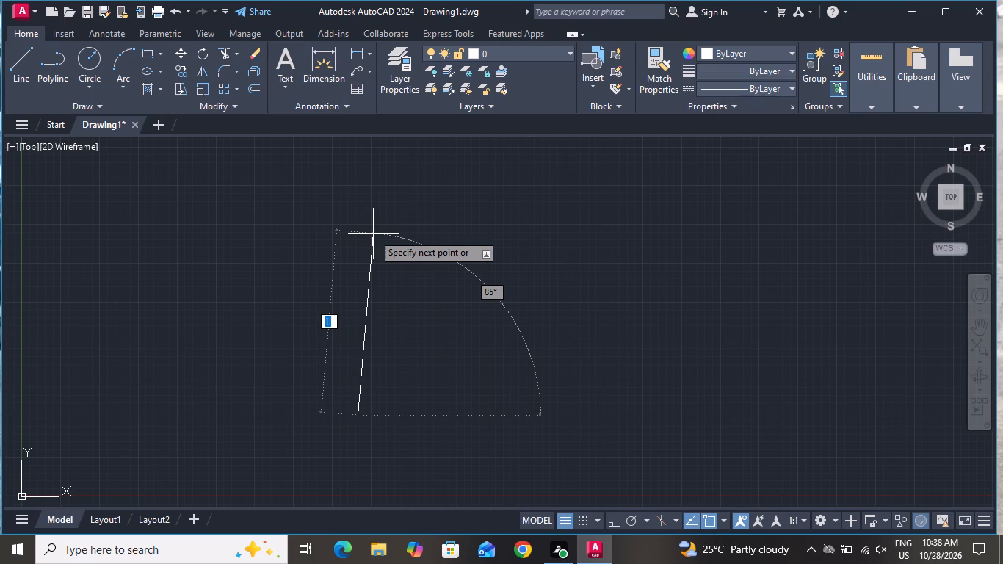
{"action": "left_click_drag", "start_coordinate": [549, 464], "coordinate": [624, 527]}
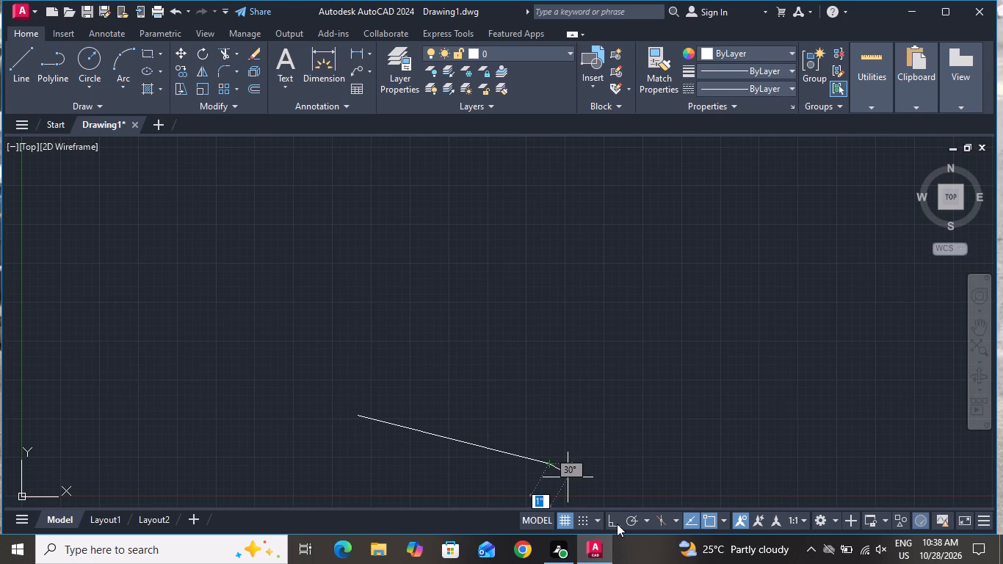
Turn on Ortho mode to constrain drawing to horizontal and vertical directions.
{"action": "left_click", "coordinate": [617, 521]}
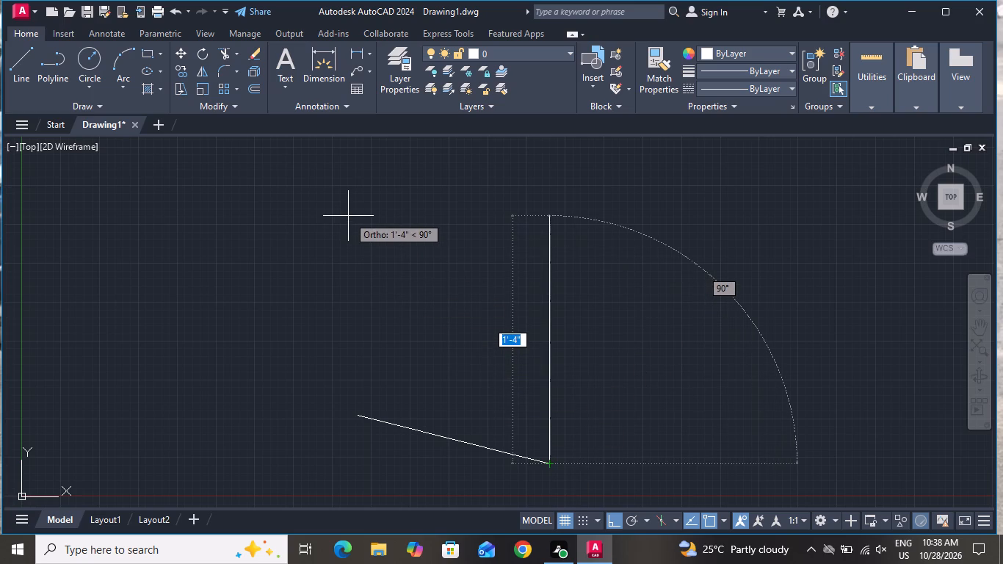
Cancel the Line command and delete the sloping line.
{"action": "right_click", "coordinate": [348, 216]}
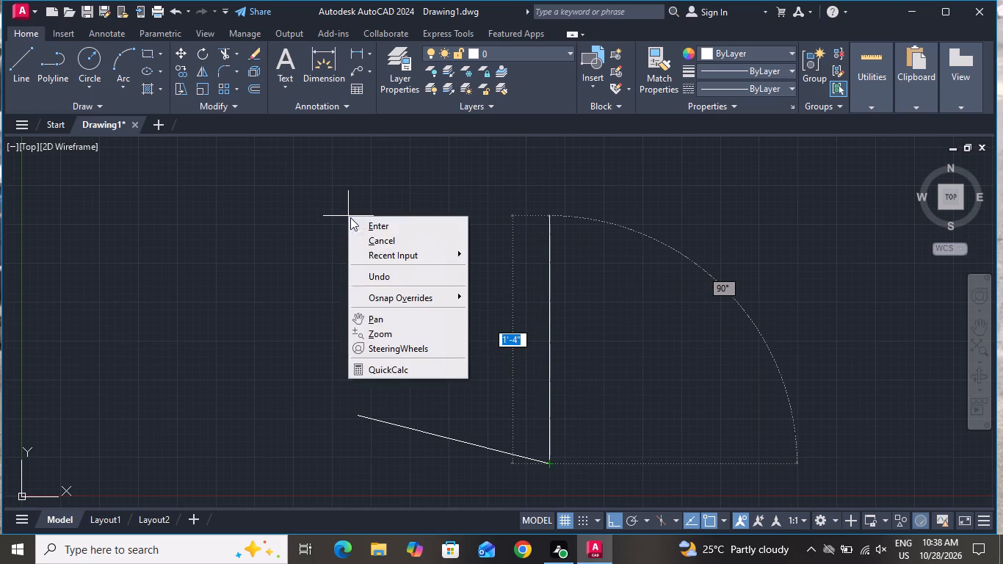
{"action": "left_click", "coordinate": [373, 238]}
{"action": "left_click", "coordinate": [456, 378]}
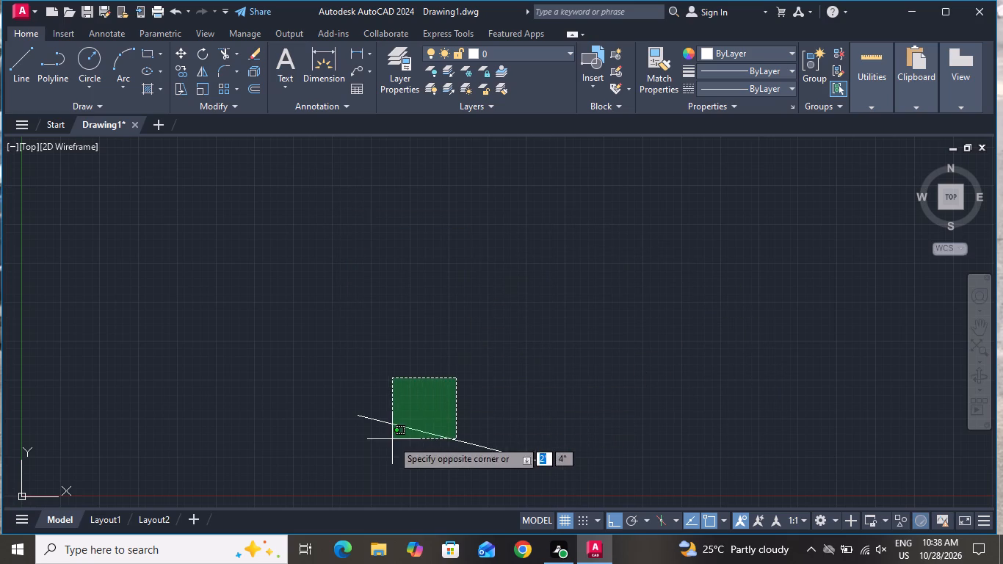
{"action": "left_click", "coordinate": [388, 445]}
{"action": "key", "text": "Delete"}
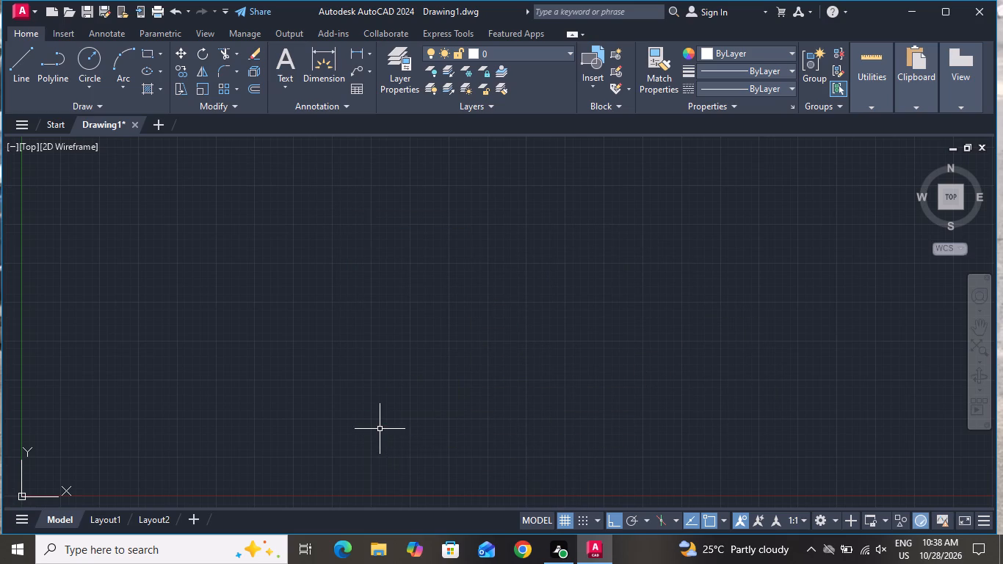
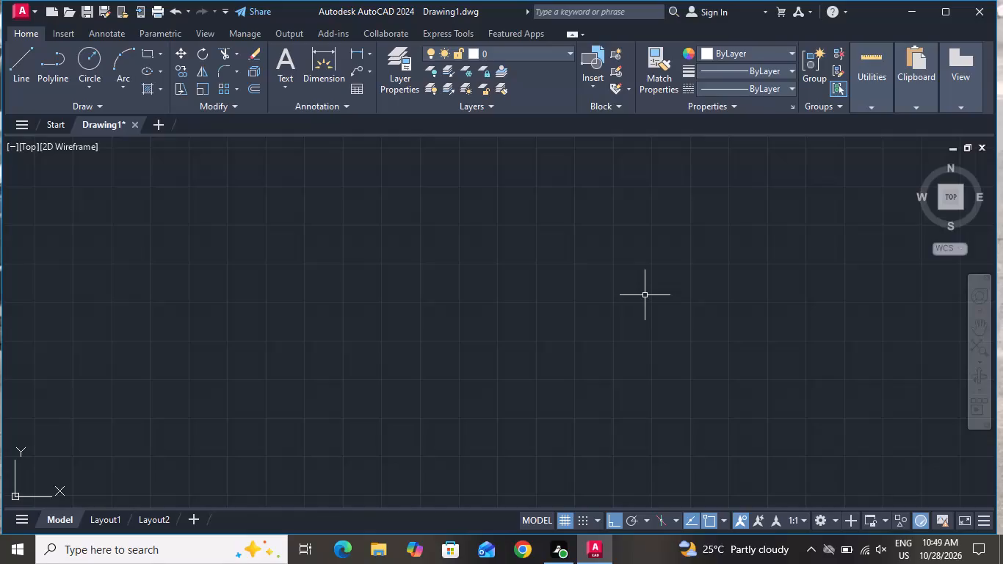
Set the drawing units to Decimal length type with the insertion scale in Meters.
{"action": "type", "text": "UN"}
{"action": "key", "text": "space"}
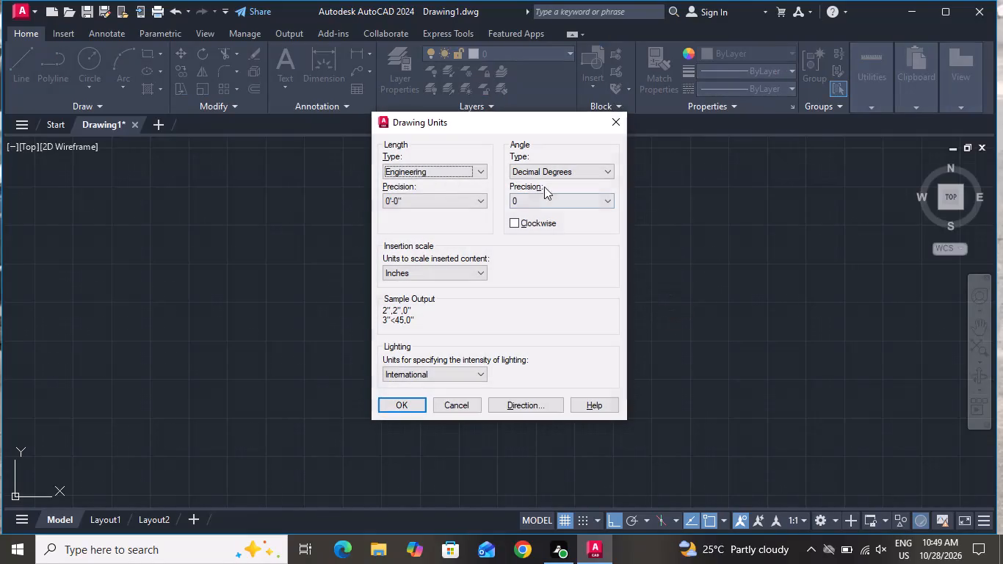
{"action": "left_click", "coordinate": [420, 168]}
{"action": "left_click", "coordinate": [425, 194]}
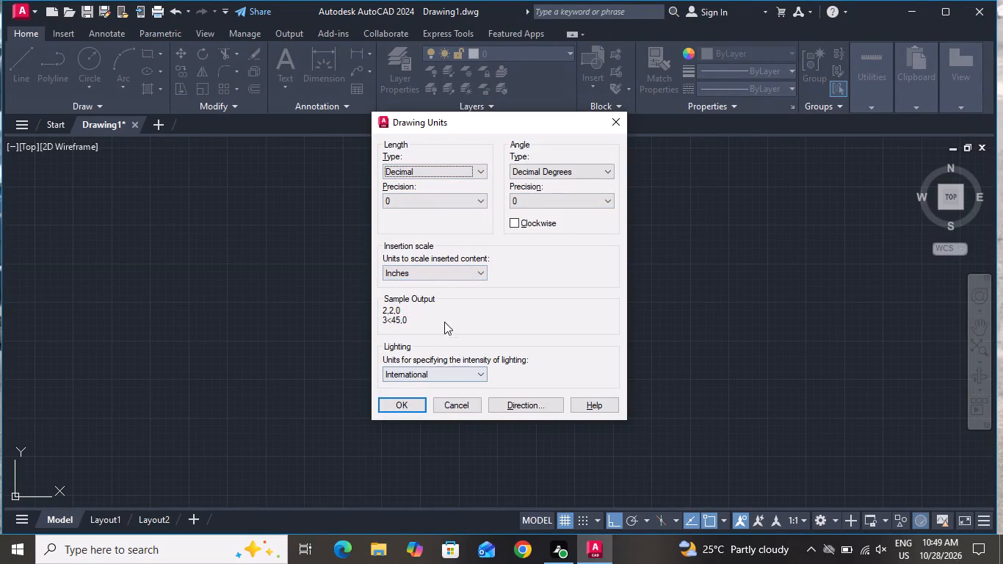
{"action": "left_click", "coordinate": [455, 276]}
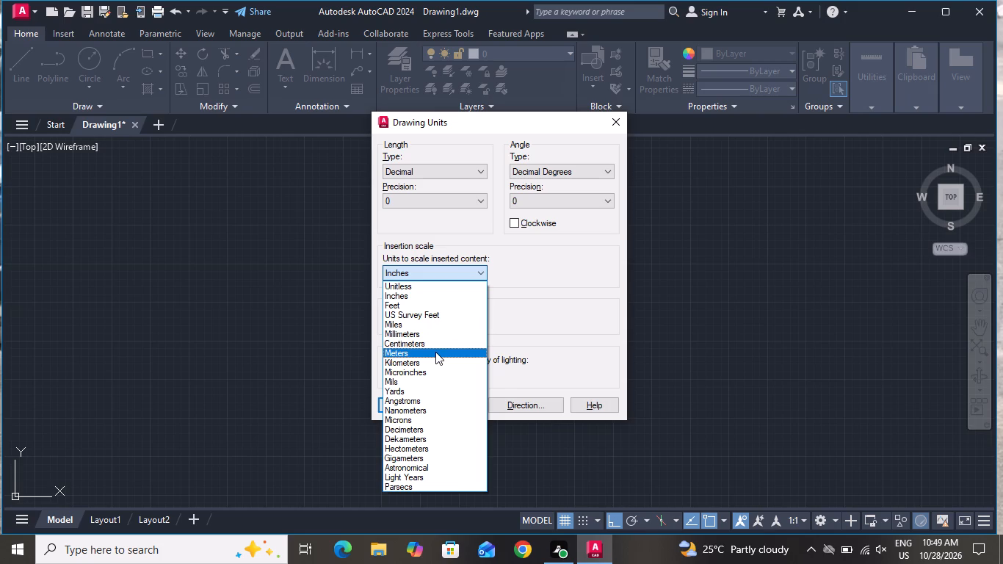
{"action": "left_click", "coordinate": [435, 352]}
{"action": "left_click", "coordinate": [416, 411]}
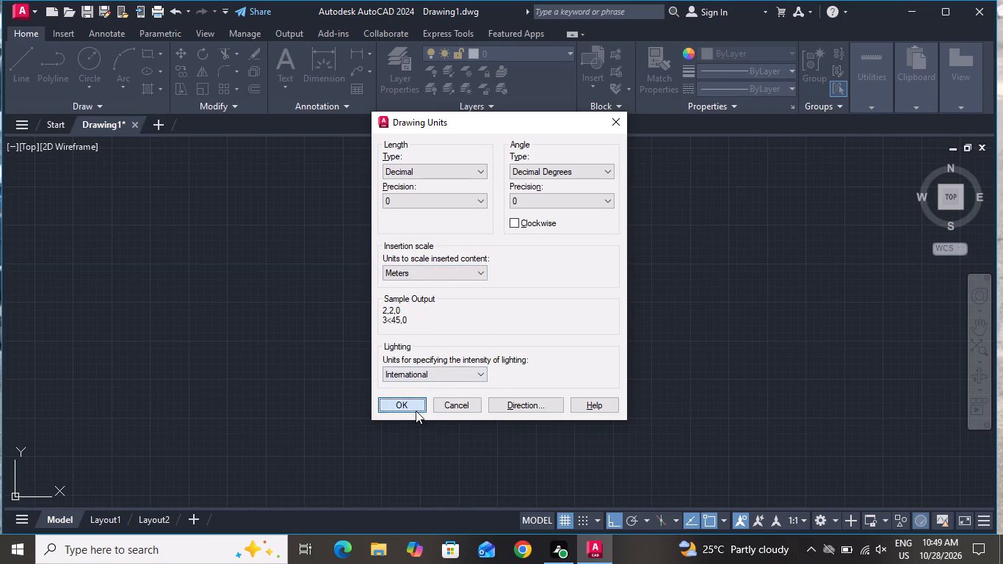
Modify the Standard dimension style to use Decimal primary units for linear dimensions and set it as the current style.
{"action": "type", "text": "D"}
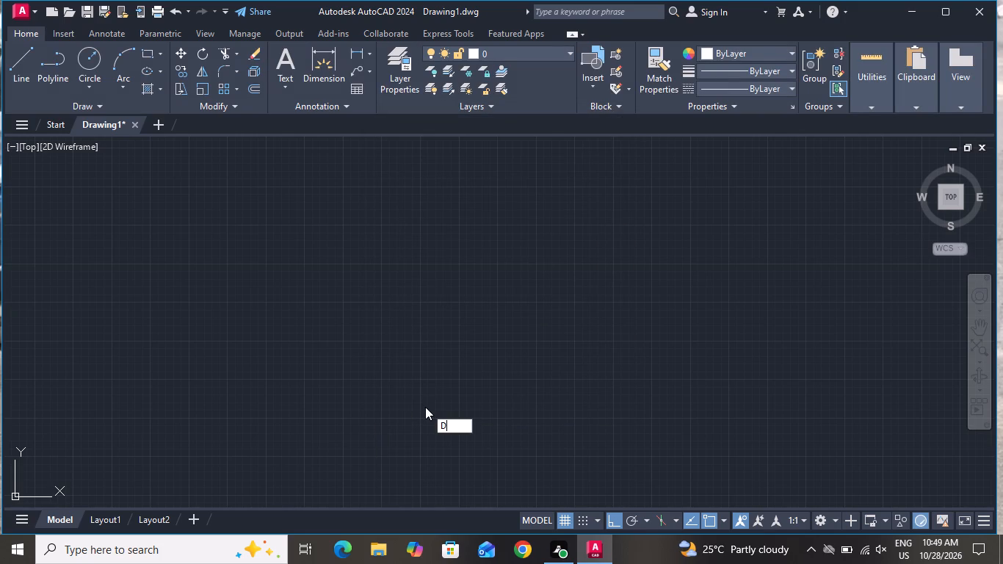
{"action": "key", "text": "space"}
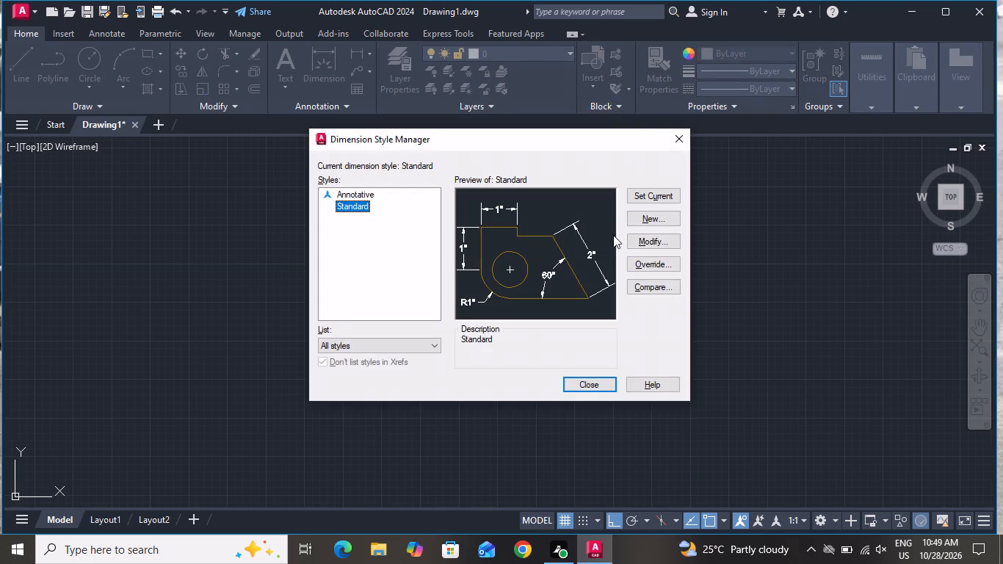
{"action": "left_click", "coordinate": [643, 238]}
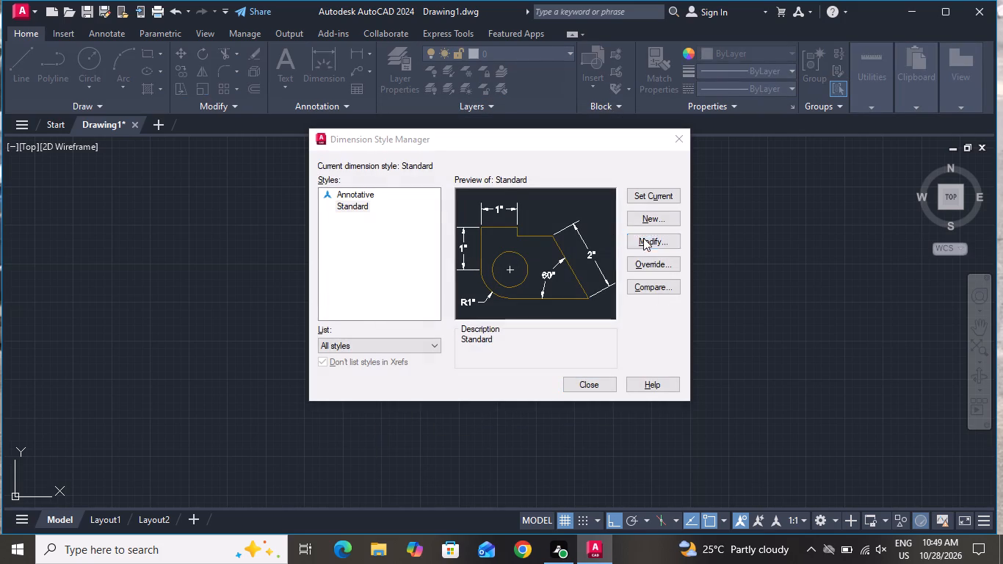
{"action": "left_click", "coordinate": [436, 143]}
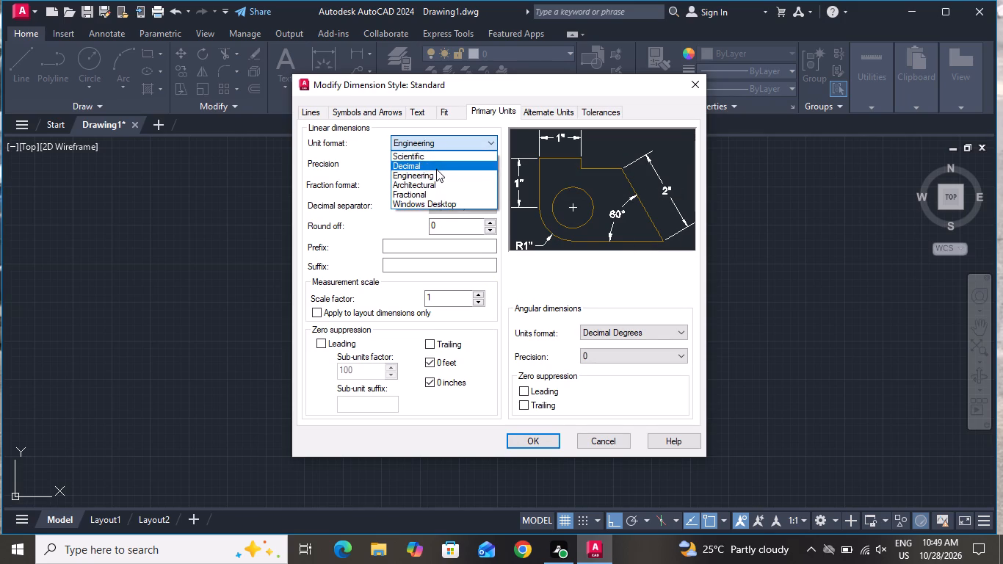
{"action": "left_click", "coordinate": [438, 164]}
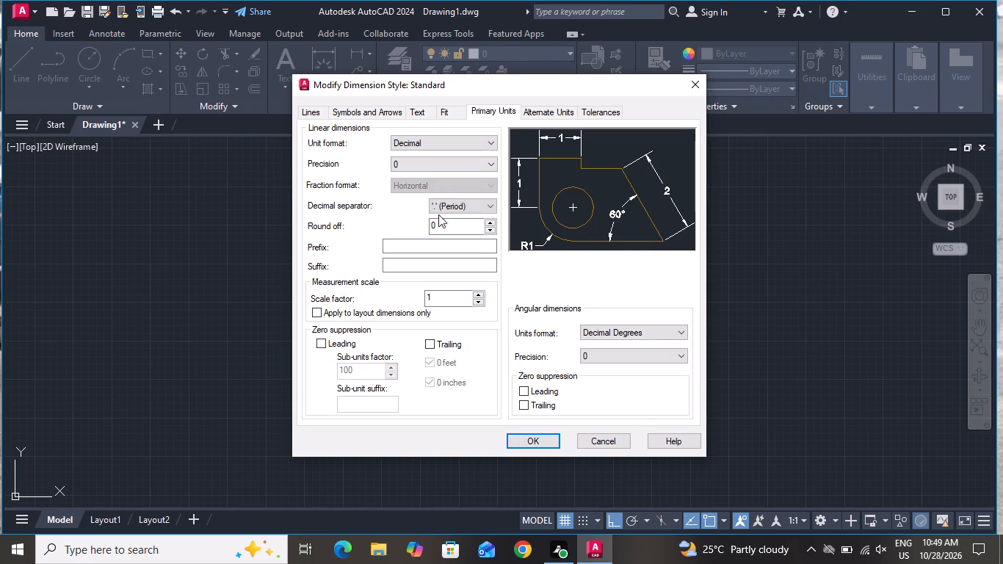
{"action": "left_click", "coordinate": [527, 444]}
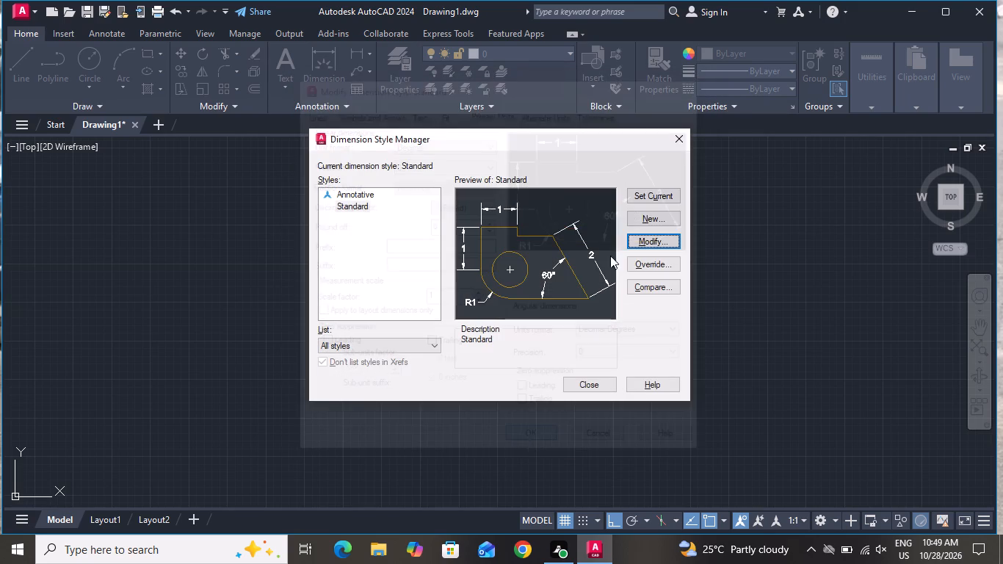
{"action": "left_click", "coordinate": [637, 198]}
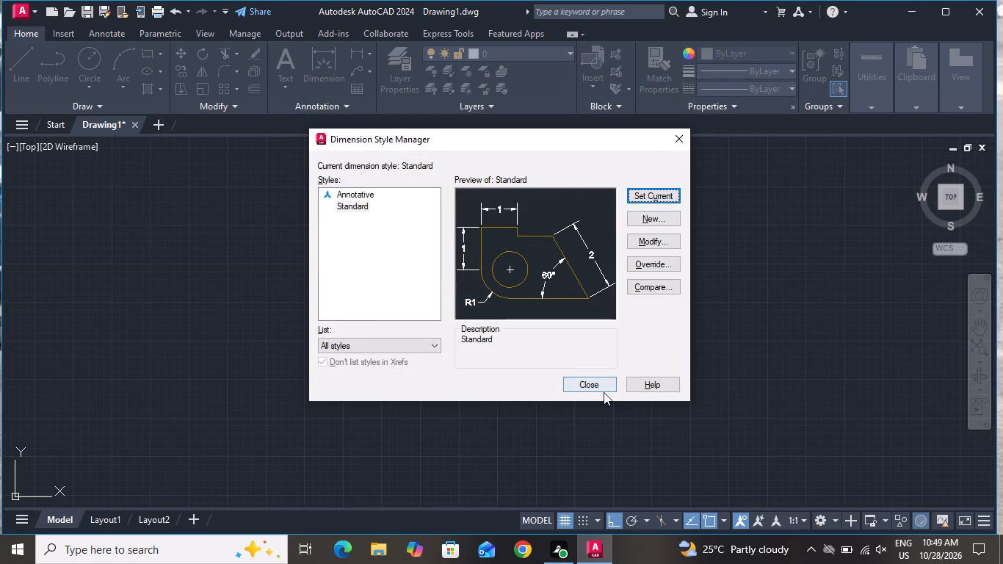
{"action": "left_click", "coordinate": [604, 392]}
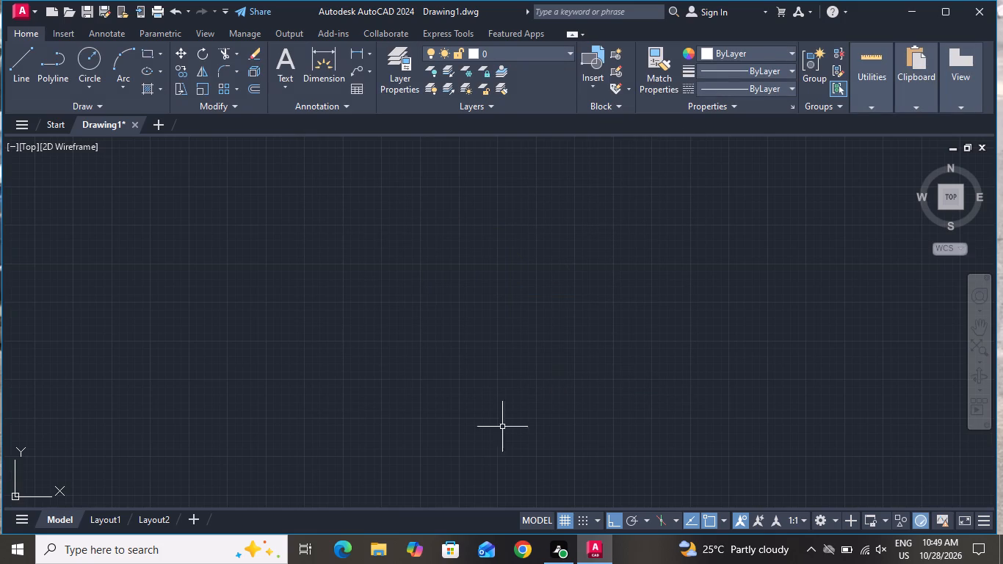
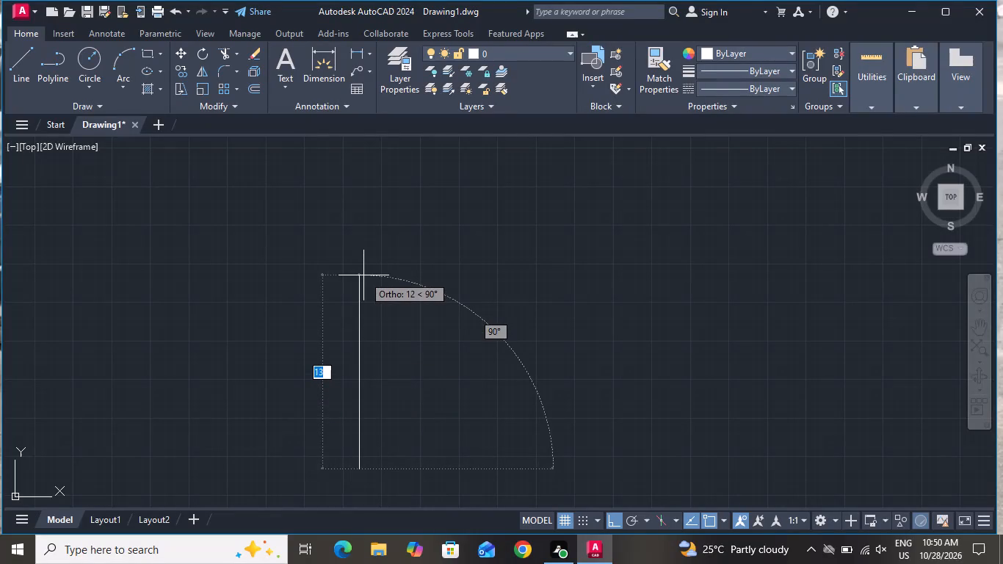
Draw a vertical line 14825 units long upward from the chosen start point and end the Line command.
{"action": "type", "text": "14"}
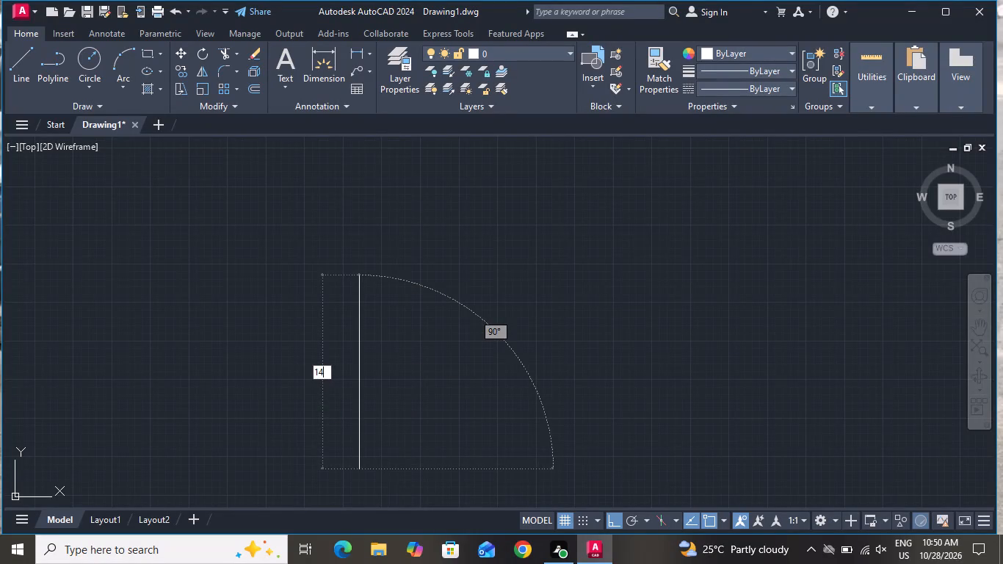
{"action": "key", "text": "8"}
{"action": "key", "text": "2"}
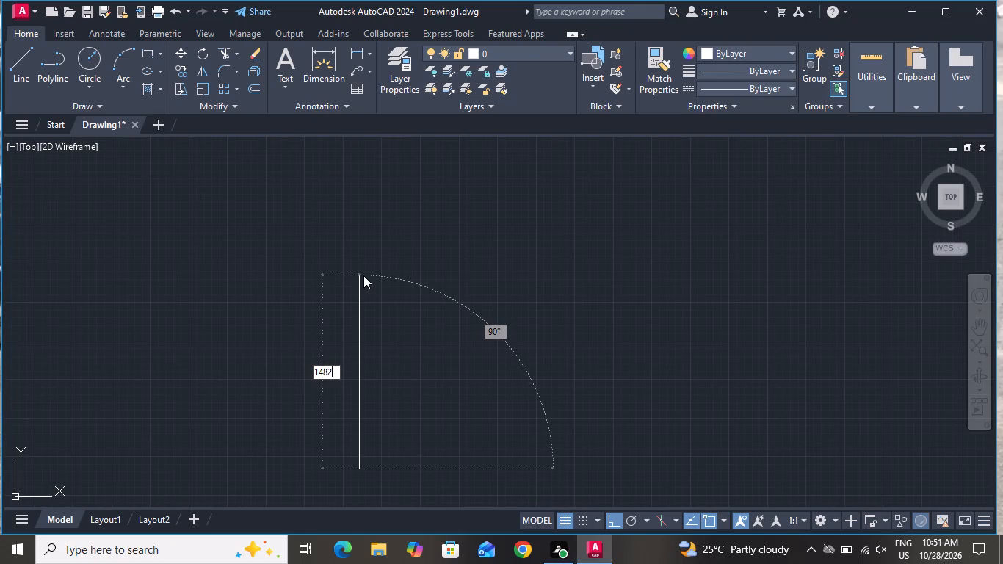
{"action": "key", "text": "5"}
{"action": "key", "text": "Return"}
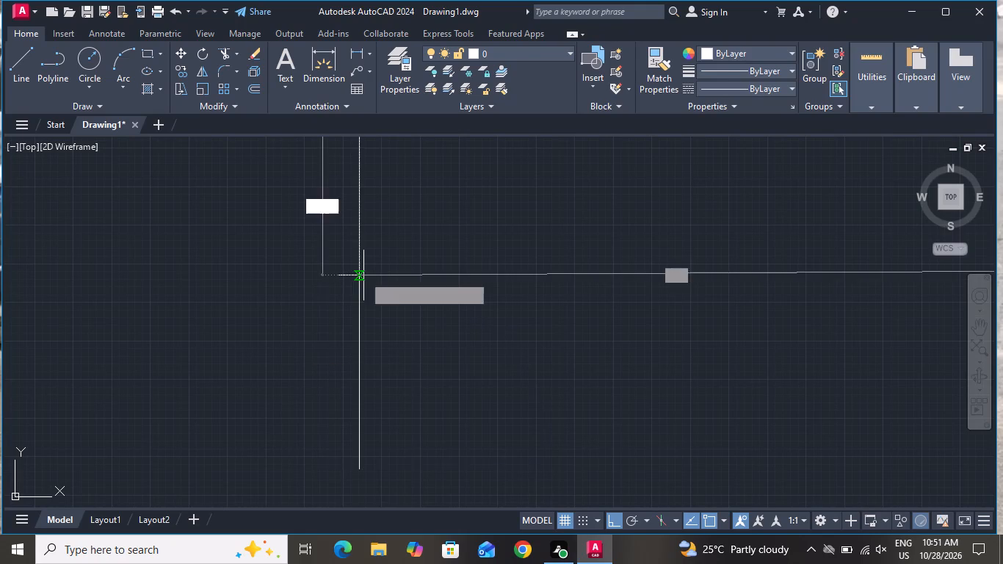
{"action": "scroll", "coordinate": [454, 386], "scroll_direction": "down", "scroll_amount": 15}
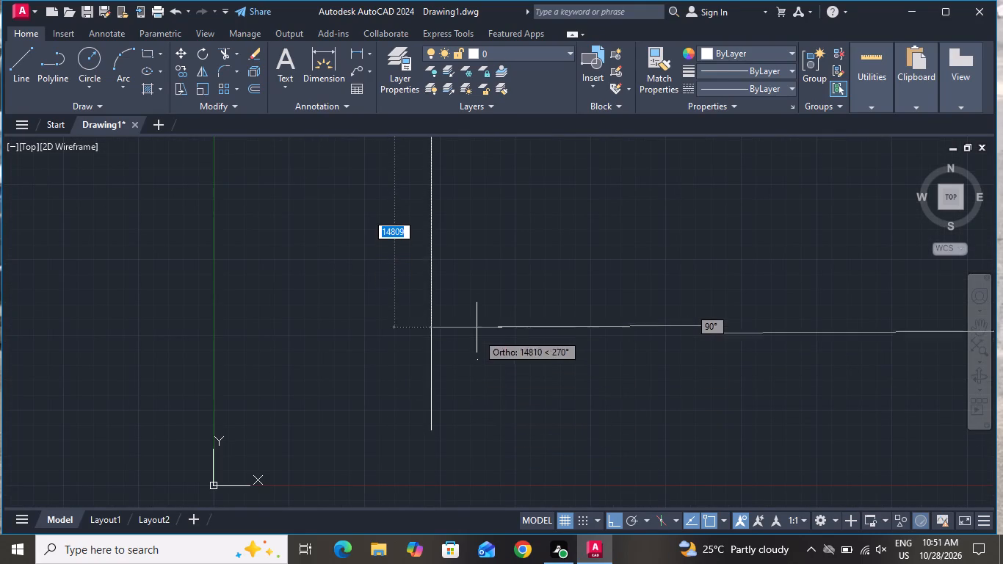
{"action": "right_click", "coordinate": [477, 320]}
{"action": "left_click", "coordinate": [516, 345]}
Start a new outline in an empty area with a line 14825 units upward and a 7825-unit segment to the right.
{"action": "type", "text": "Z A"}
{"action": "key", "text": "space"}
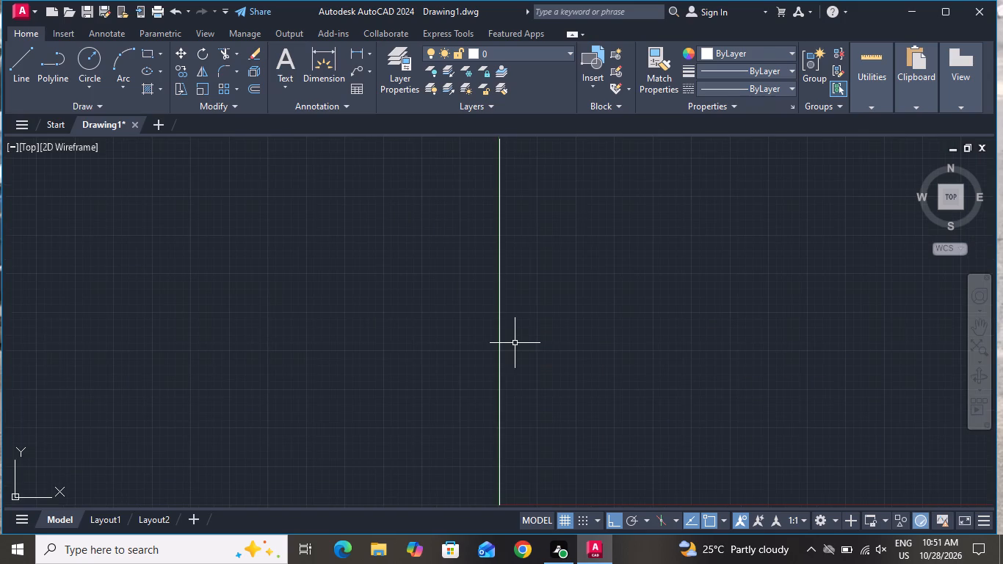
{"action": "scroll", "coordinate": [513, 347], "scroll_direction": "down", "scroll_amount": 5}
{"action": "scroll", "coordinate": [730, 242], "scroll_direction": "up", "scroll_amount": 3}
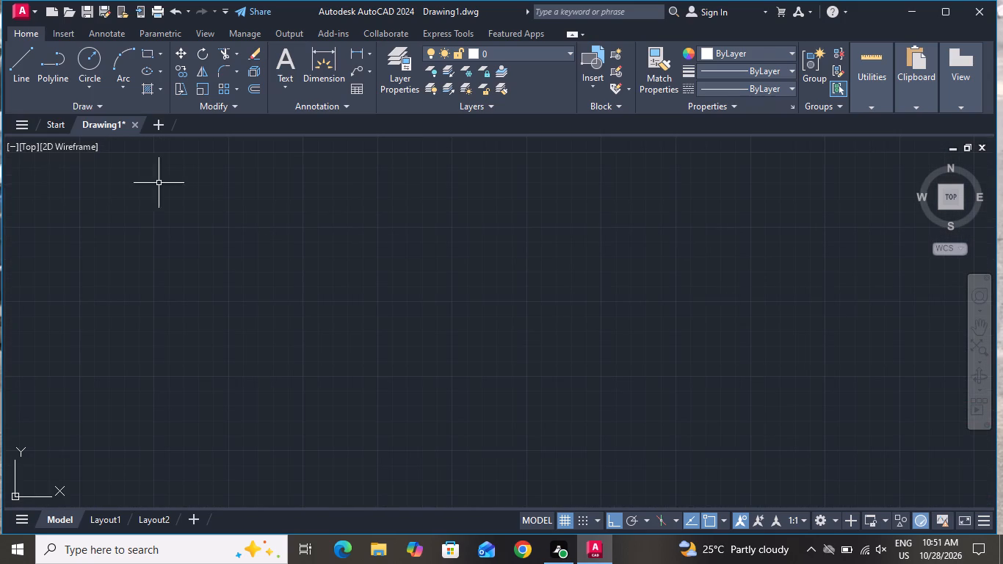
{"action": "left_click", "coordinate": [26, 67]}
{"action": "left_click_drag", "start_coordinate": [307, 450], "coordinate": [307, 438]}
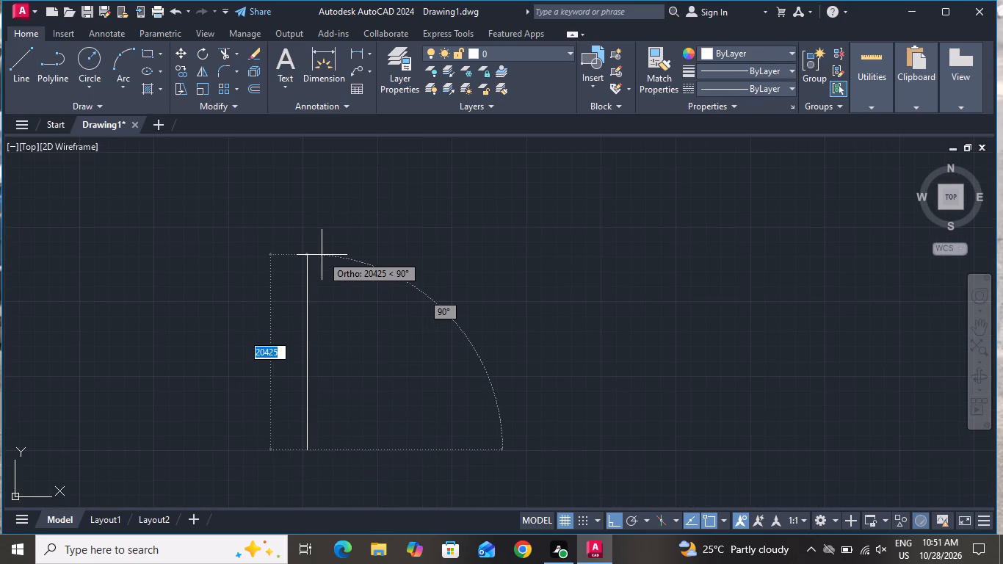
{"action": "type", "text": "142"}
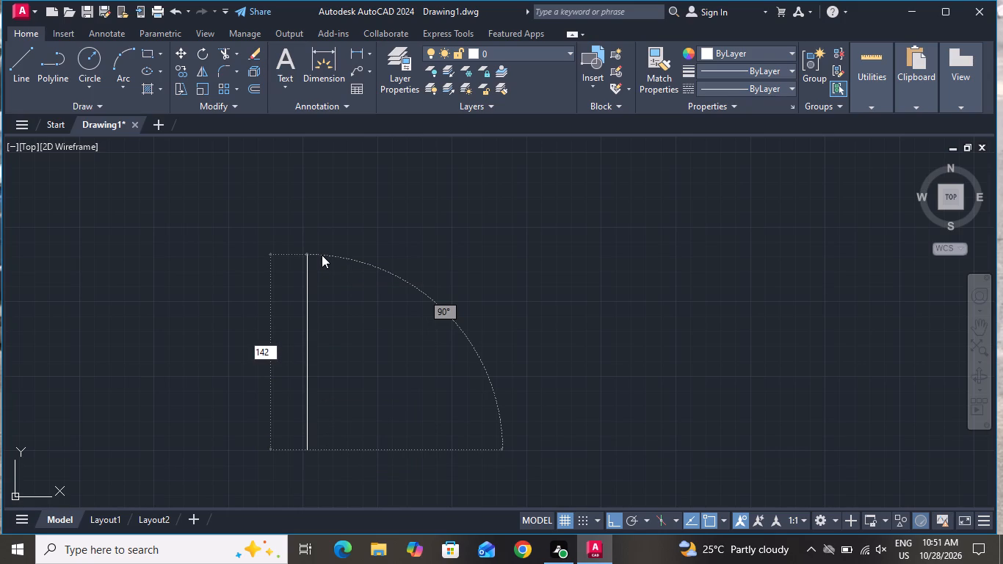
{"action": "key", "text": "BackSpace"}
{"action": "key", "text": "8"}
{"action": "type", "text": "25"}
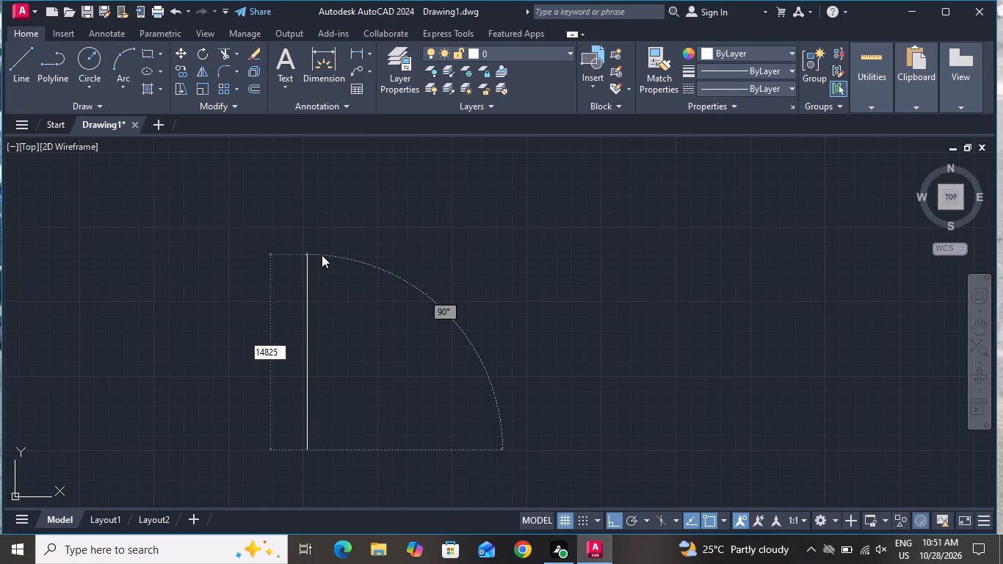
{"action": "key", "text": "Return"}
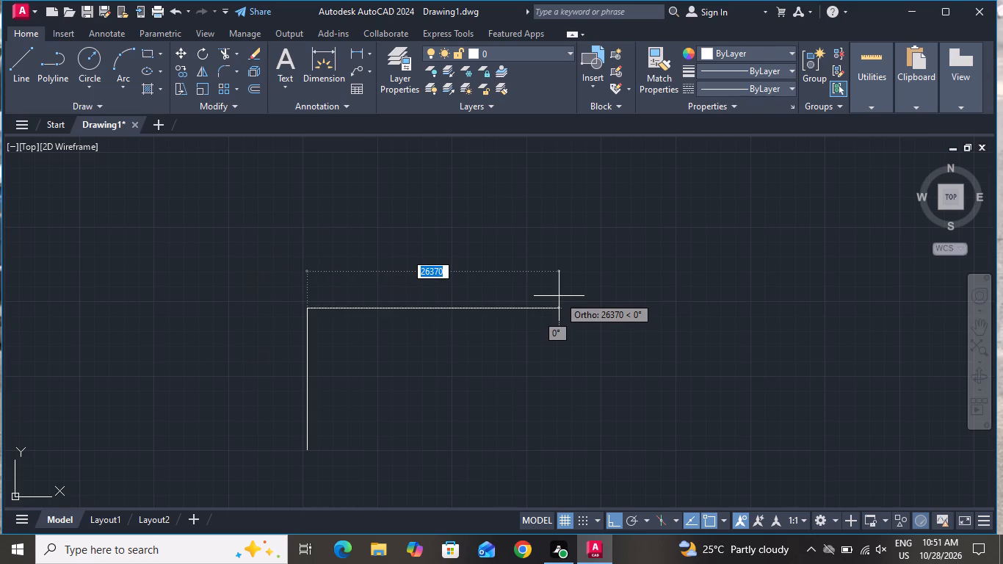
{"action": "key", "text": "7"}
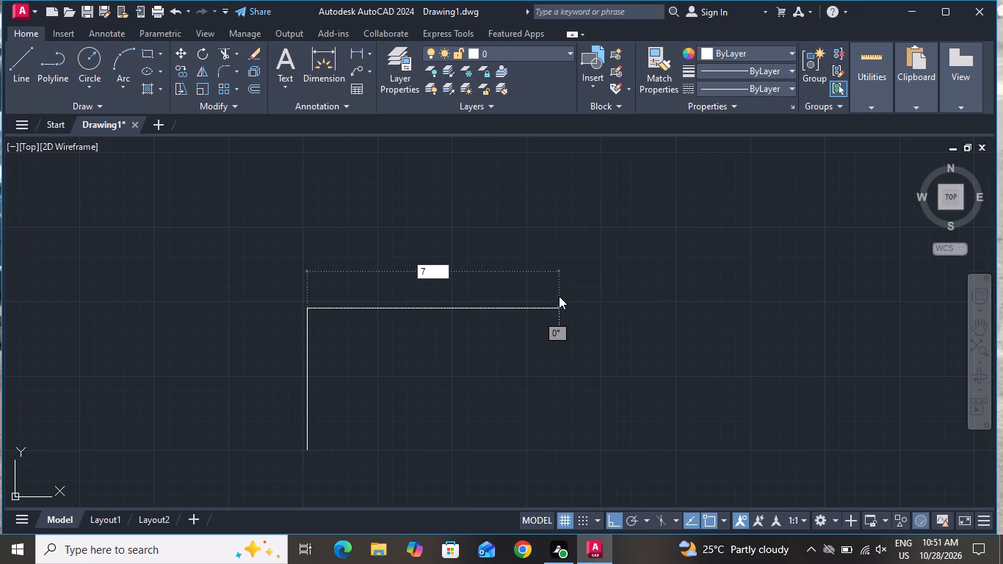
{"action": "key", "text": "8"}
{"action": "type", "text": "25"}
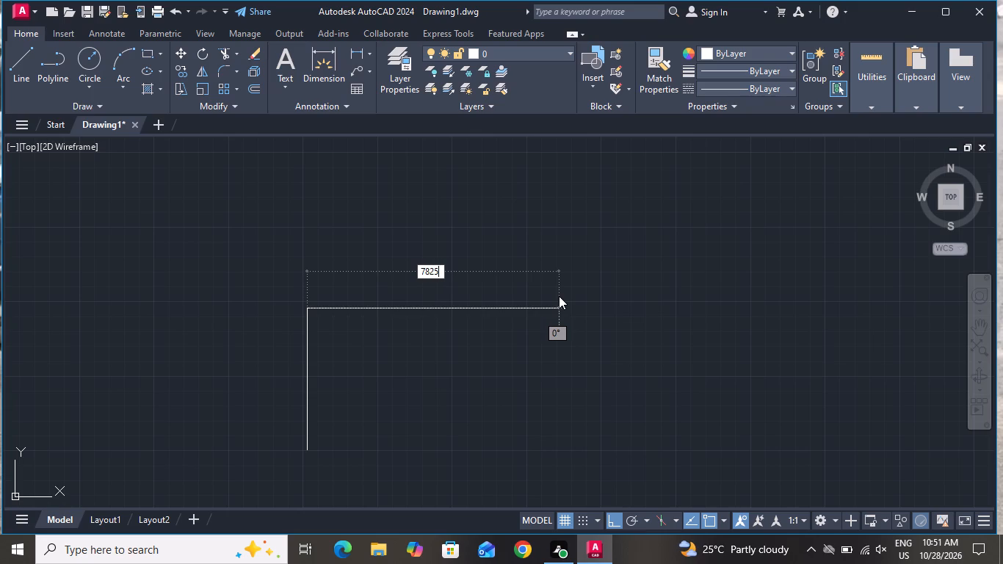
{"action": "key", "text": "Return"}
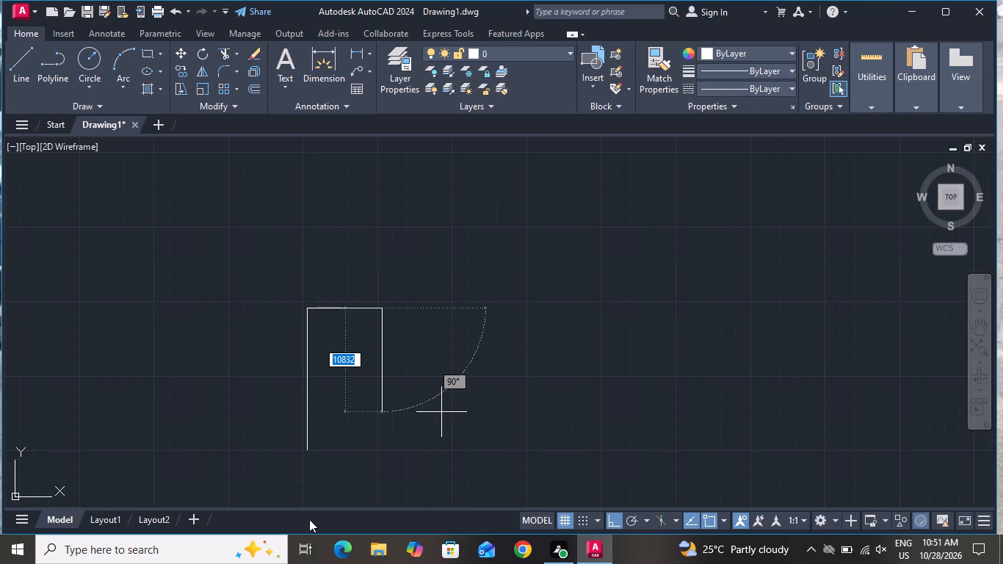
Complete the rectangular outline with a line 14825 units downward and a 7825-unit segment back to the start point.
{"action": "type", "text": "14"}
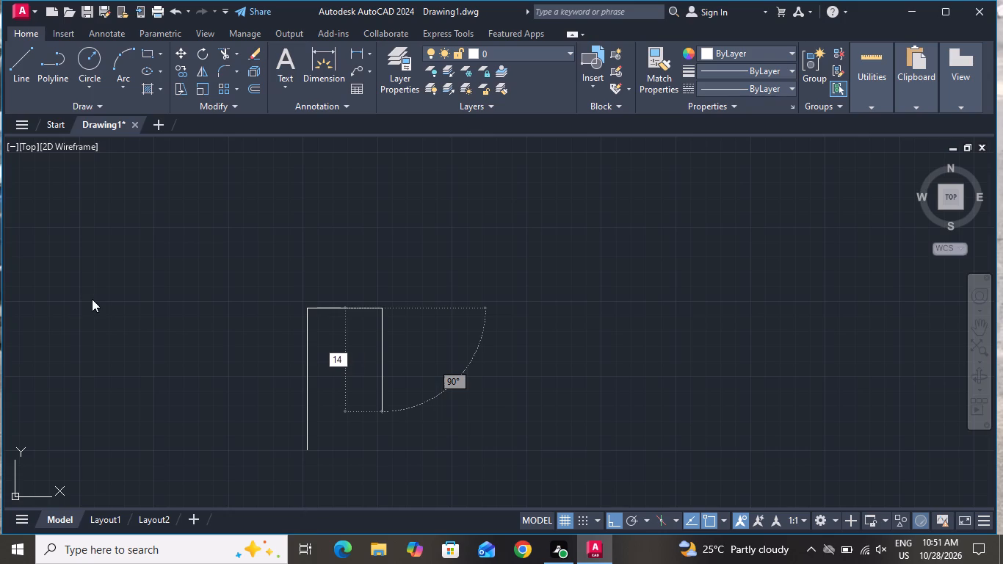
{"action": "key", "text": "8"}
{"action": "type", "text": "25"}
{"action": "key", "text": "Return"}
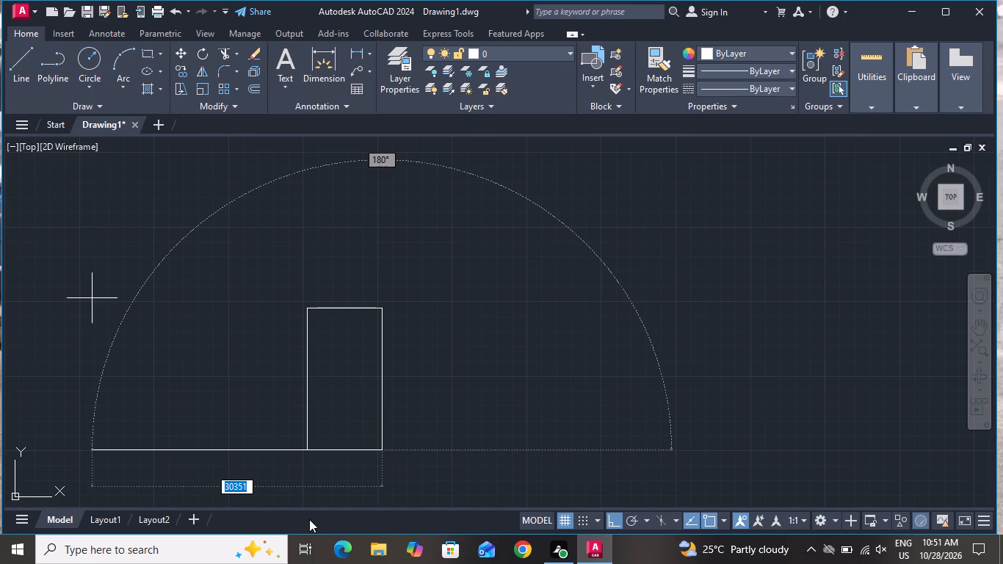
{"action": "type", "text": "78"}
{"action": "type", "text": "25"}
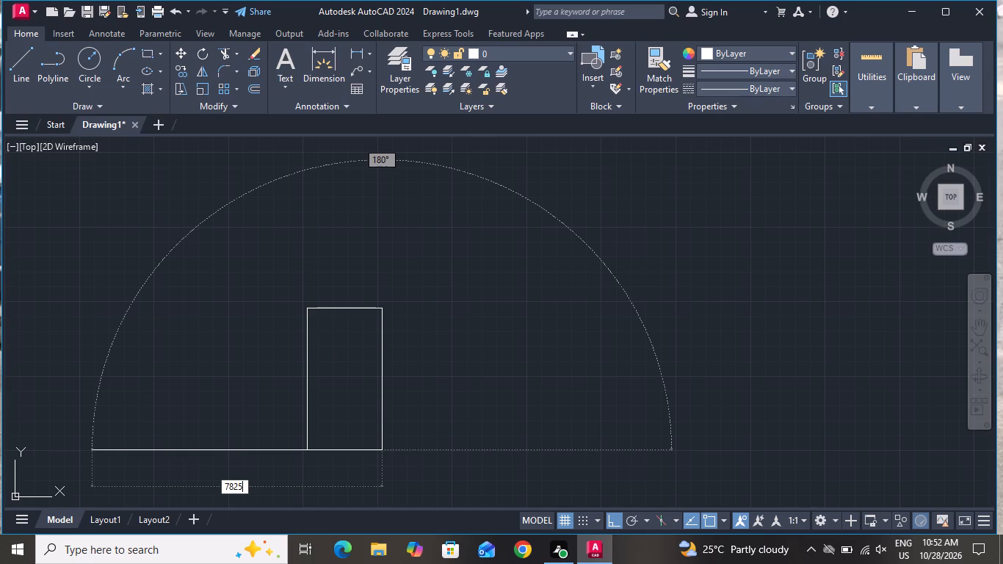
{"action": "key", "text": "Return"}
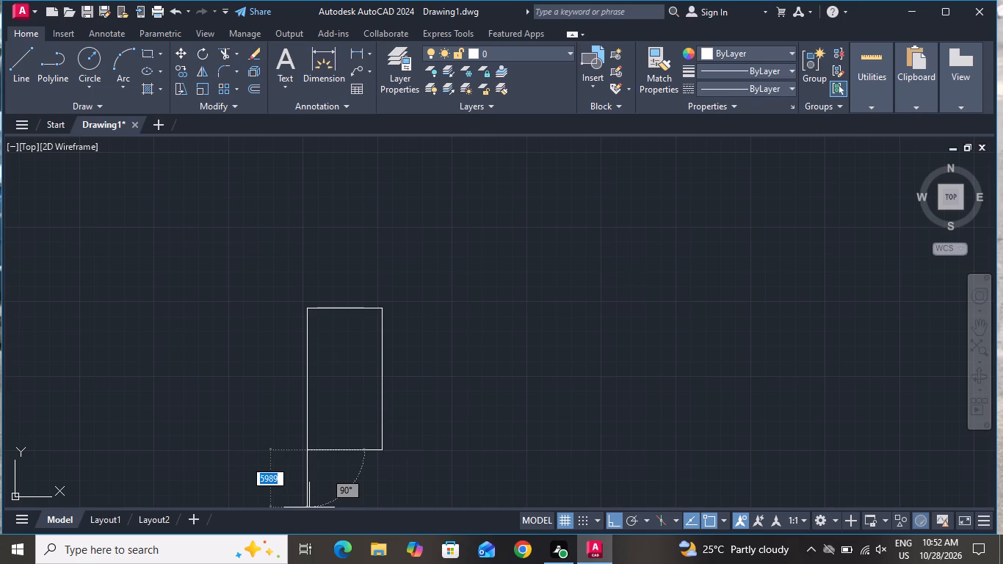
{"action": "right_click", "coordinate": [456, 315]}
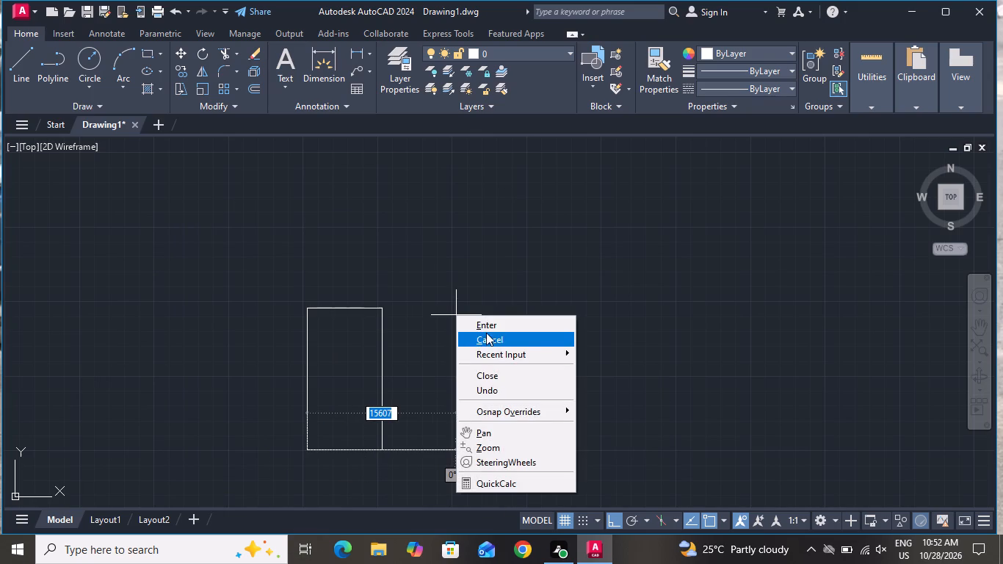
{"action": "left_click", "coordinate": [491, 341]}
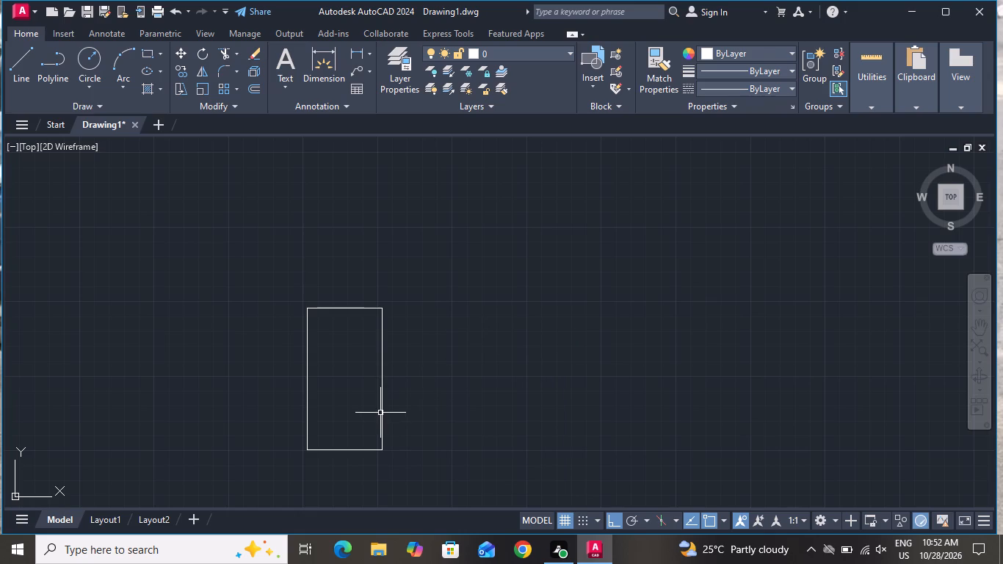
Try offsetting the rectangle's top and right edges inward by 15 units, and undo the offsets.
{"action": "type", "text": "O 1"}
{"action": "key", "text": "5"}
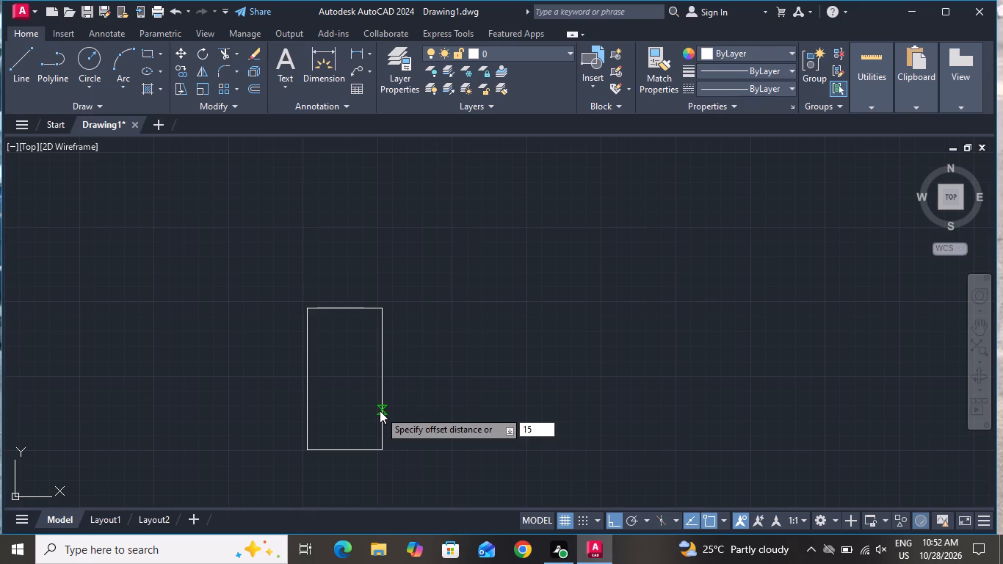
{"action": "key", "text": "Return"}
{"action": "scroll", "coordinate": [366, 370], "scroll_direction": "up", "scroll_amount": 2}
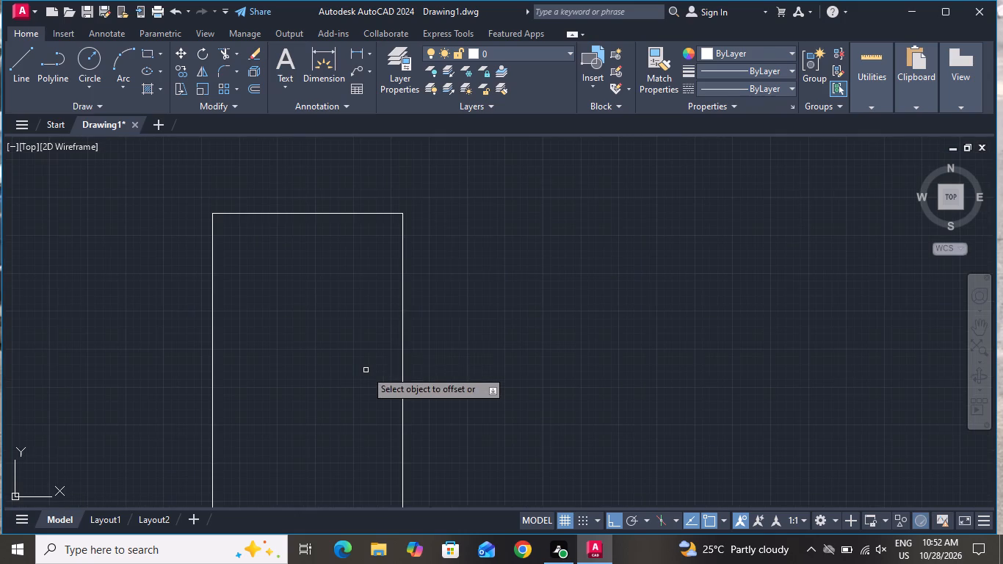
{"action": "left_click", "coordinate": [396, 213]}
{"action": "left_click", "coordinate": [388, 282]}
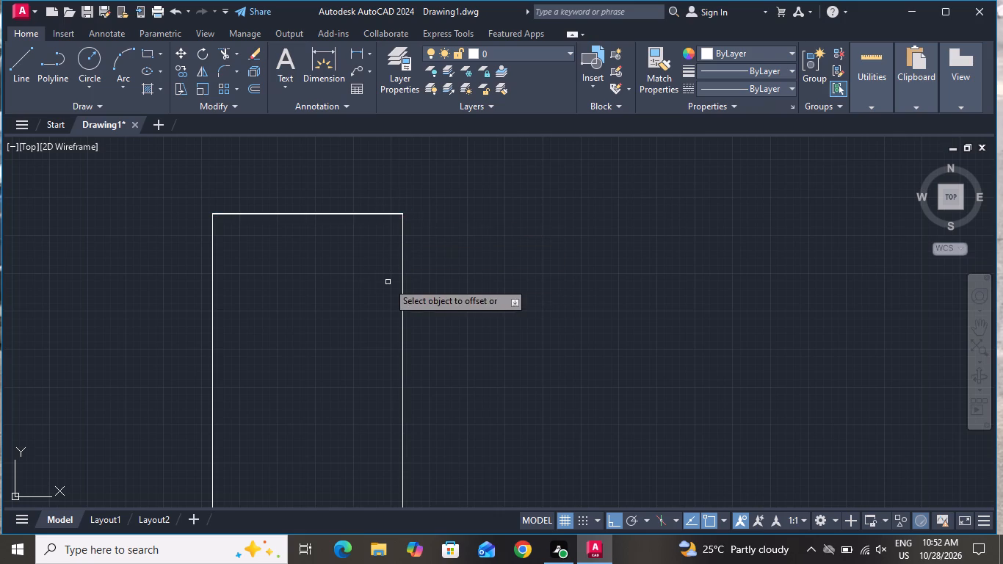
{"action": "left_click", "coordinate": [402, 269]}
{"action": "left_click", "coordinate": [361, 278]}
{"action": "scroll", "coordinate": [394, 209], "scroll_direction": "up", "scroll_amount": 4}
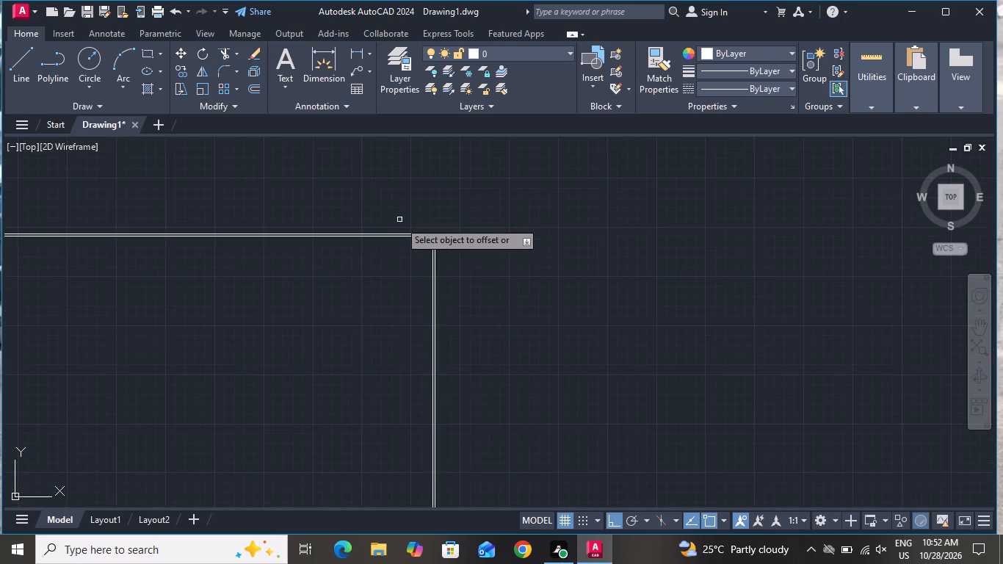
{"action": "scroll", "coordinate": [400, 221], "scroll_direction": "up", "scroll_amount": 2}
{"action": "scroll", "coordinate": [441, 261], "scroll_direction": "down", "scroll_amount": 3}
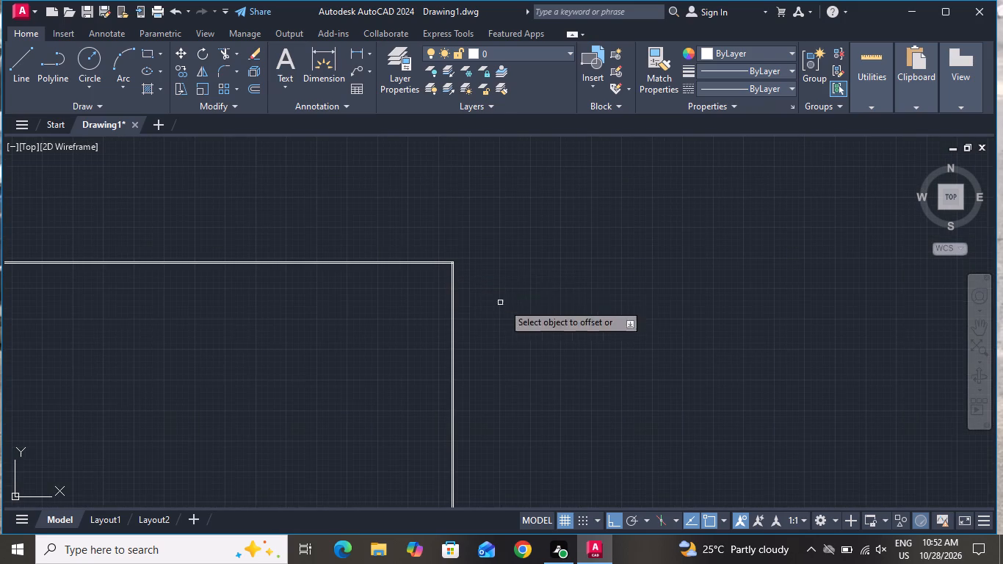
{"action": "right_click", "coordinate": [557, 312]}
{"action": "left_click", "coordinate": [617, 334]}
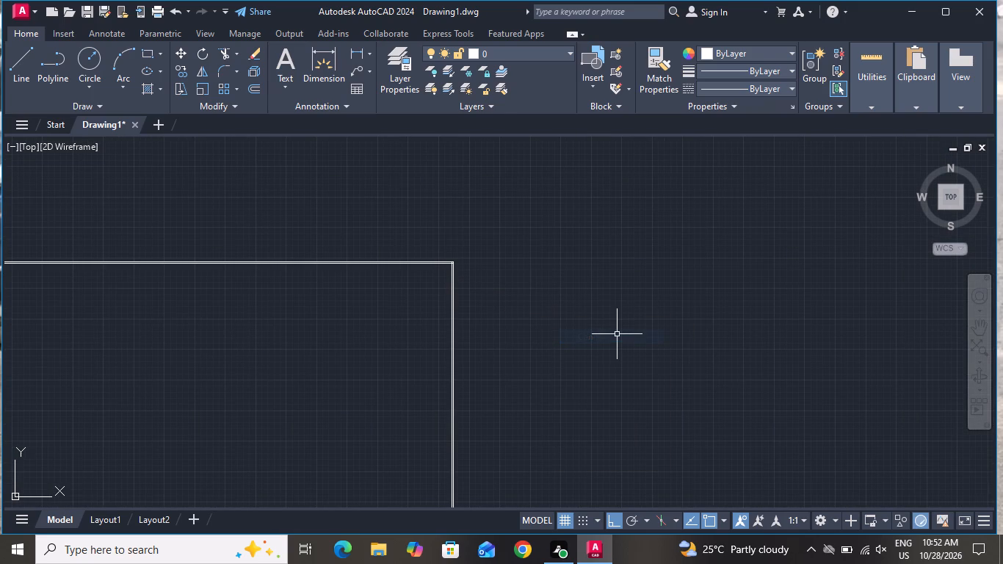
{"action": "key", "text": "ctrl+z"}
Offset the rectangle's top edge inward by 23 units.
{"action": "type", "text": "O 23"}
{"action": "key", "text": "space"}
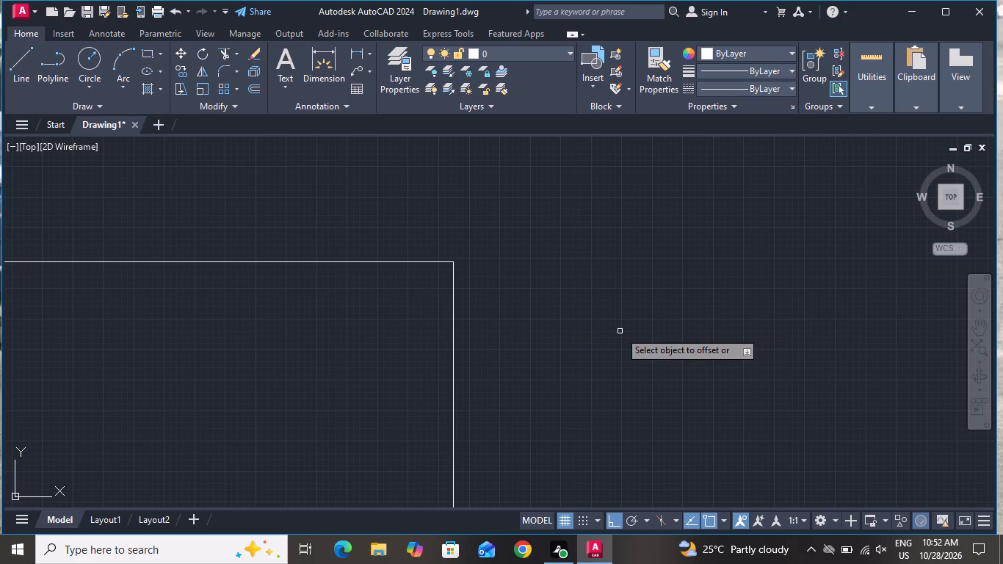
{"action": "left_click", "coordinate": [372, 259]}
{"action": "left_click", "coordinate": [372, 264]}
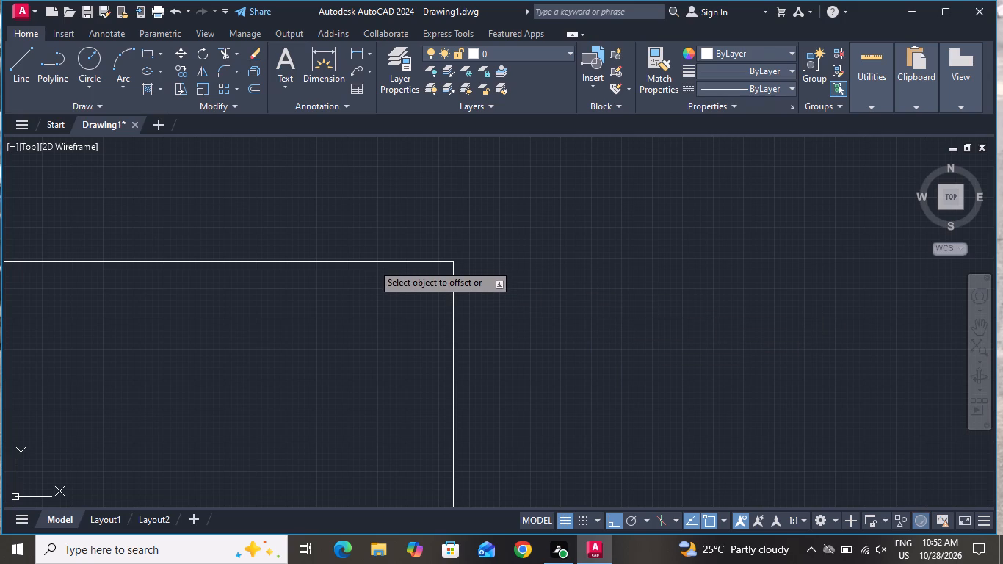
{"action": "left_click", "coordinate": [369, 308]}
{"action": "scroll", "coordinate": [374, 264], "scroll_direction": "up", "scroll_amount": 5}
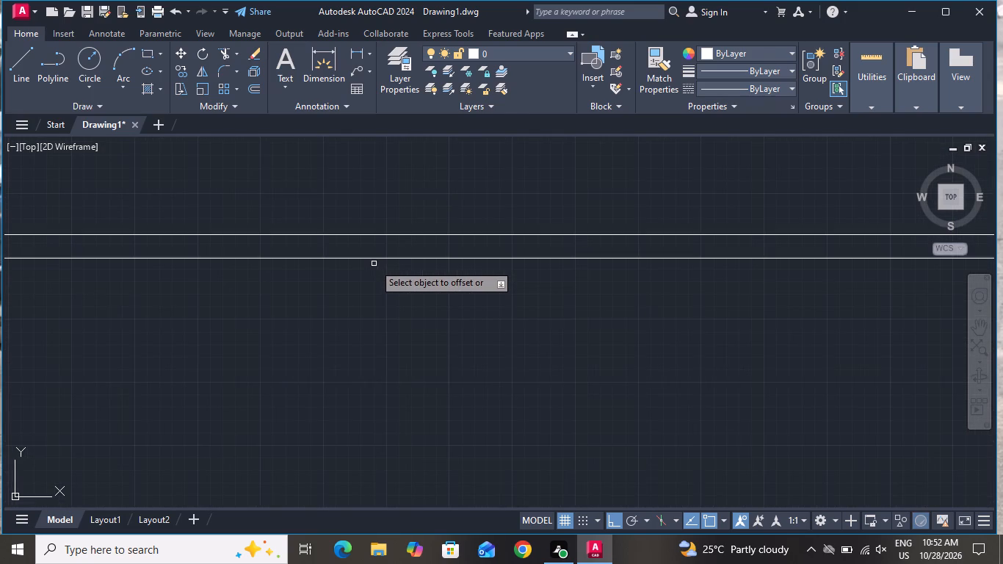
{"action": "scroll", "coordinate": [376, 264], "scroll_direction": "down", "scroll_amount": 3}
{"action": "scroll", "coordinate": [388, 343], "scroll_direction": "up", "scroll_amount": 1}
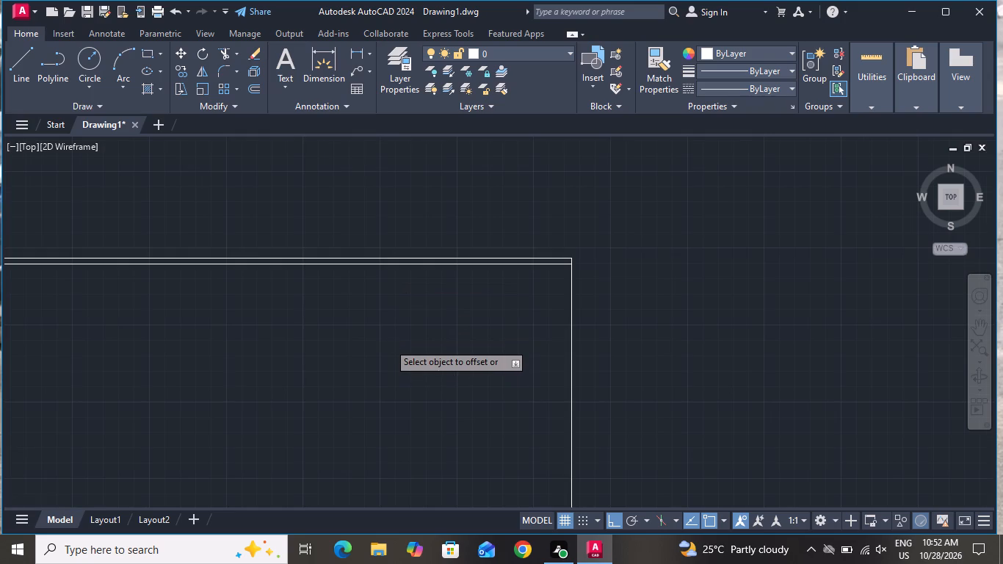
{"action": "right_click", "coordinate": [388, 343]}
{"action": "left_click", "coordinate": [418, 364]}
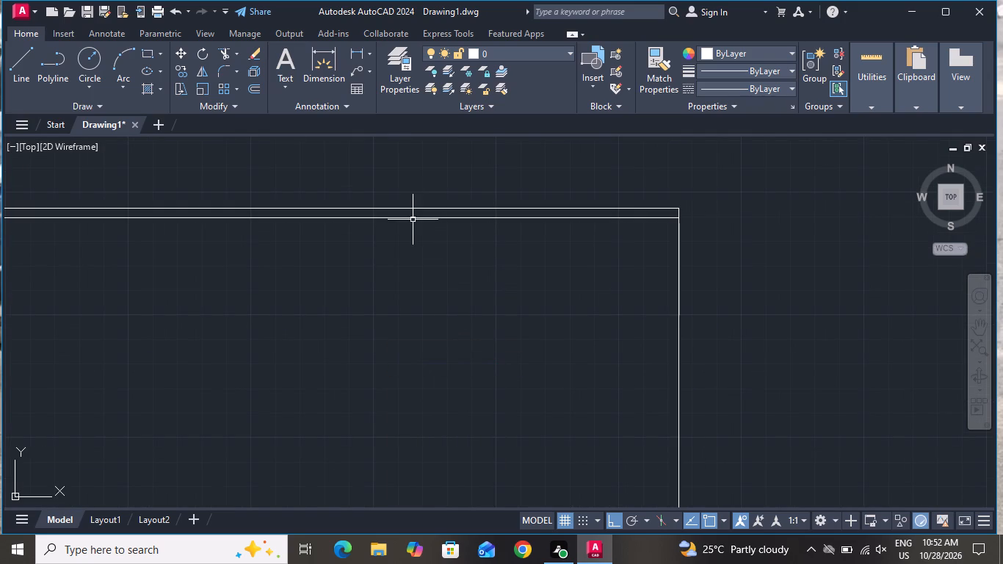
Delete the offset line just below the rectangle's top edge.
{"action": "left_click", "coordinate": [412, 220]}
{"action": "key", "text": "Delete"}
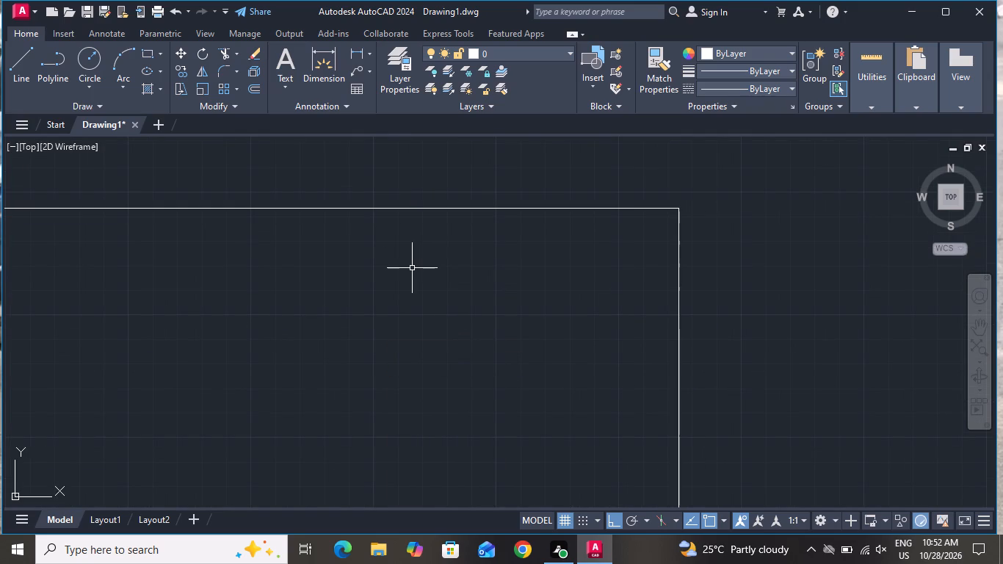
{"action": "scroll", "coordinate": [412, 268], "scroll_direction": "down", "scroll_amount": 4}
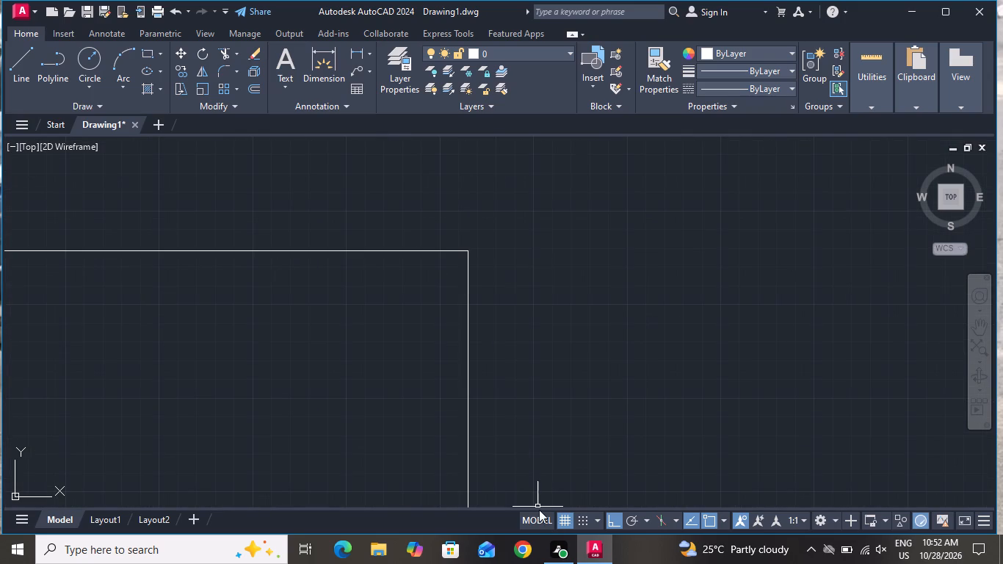
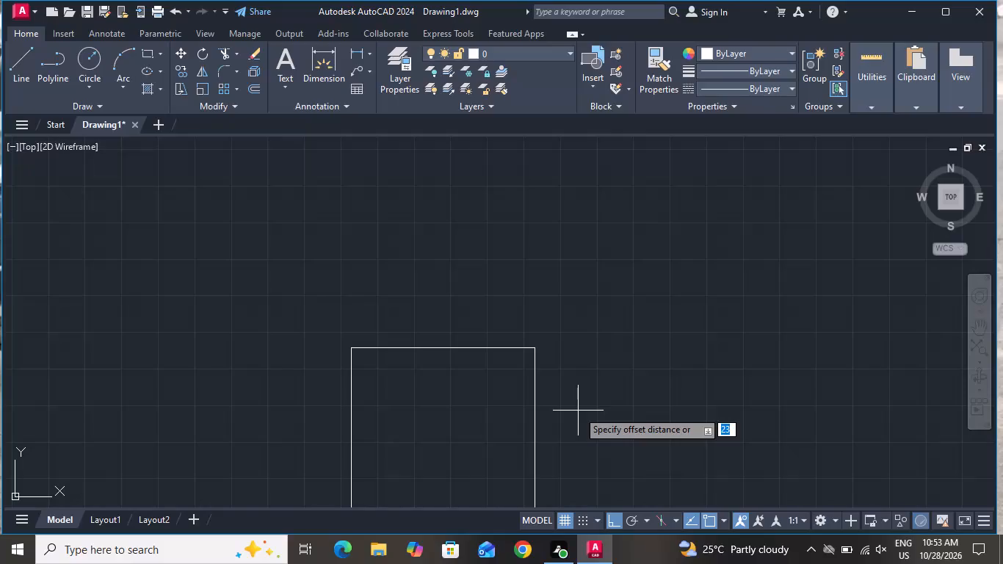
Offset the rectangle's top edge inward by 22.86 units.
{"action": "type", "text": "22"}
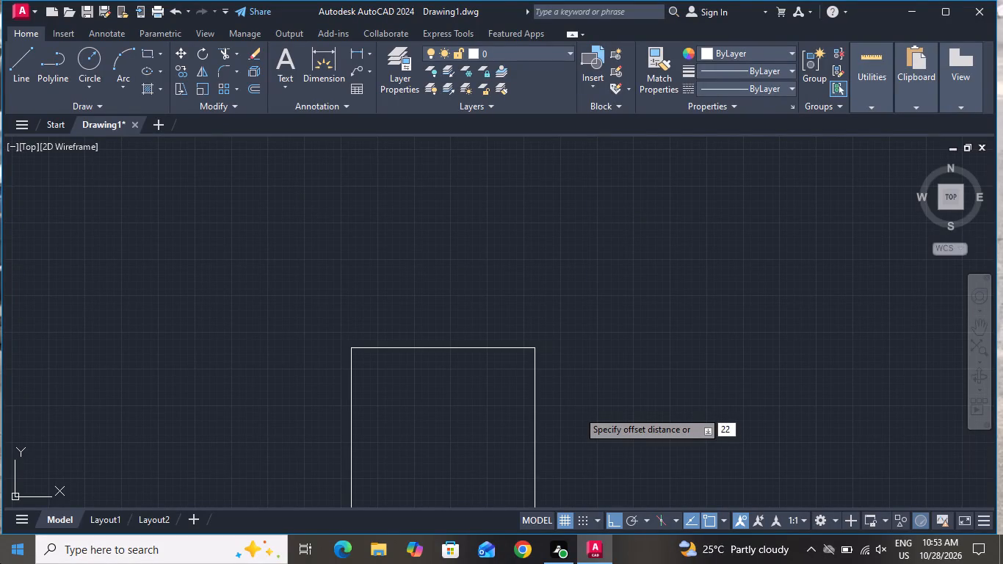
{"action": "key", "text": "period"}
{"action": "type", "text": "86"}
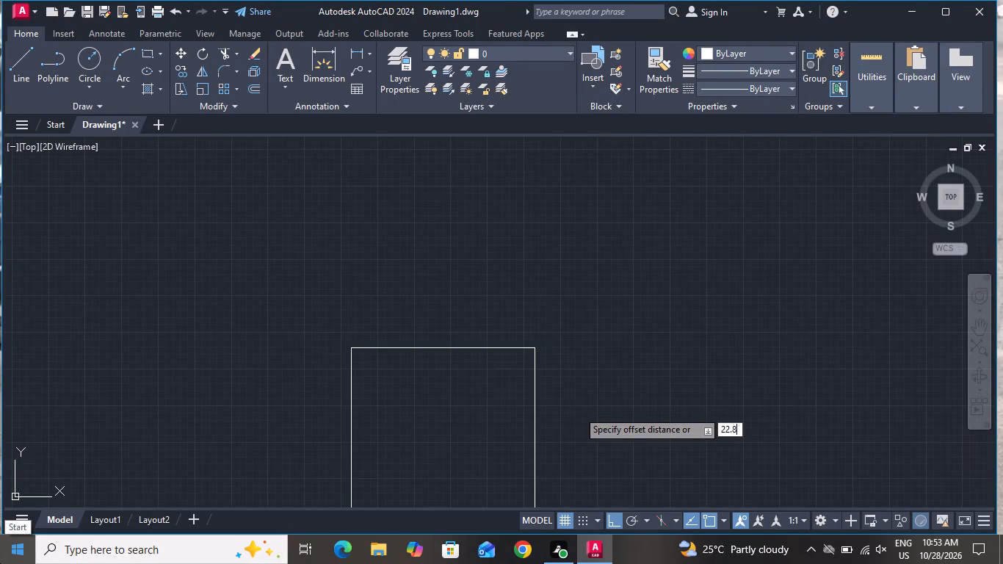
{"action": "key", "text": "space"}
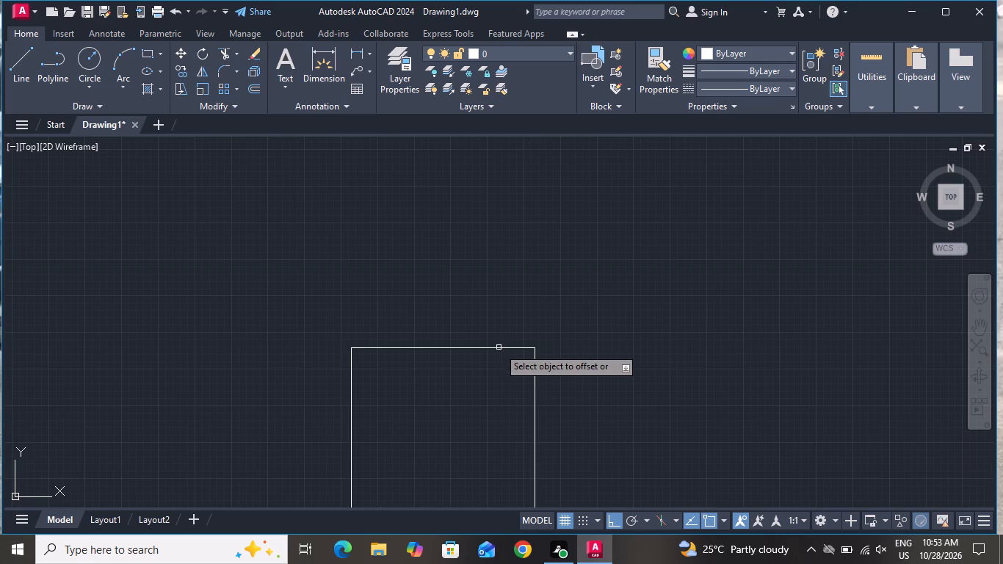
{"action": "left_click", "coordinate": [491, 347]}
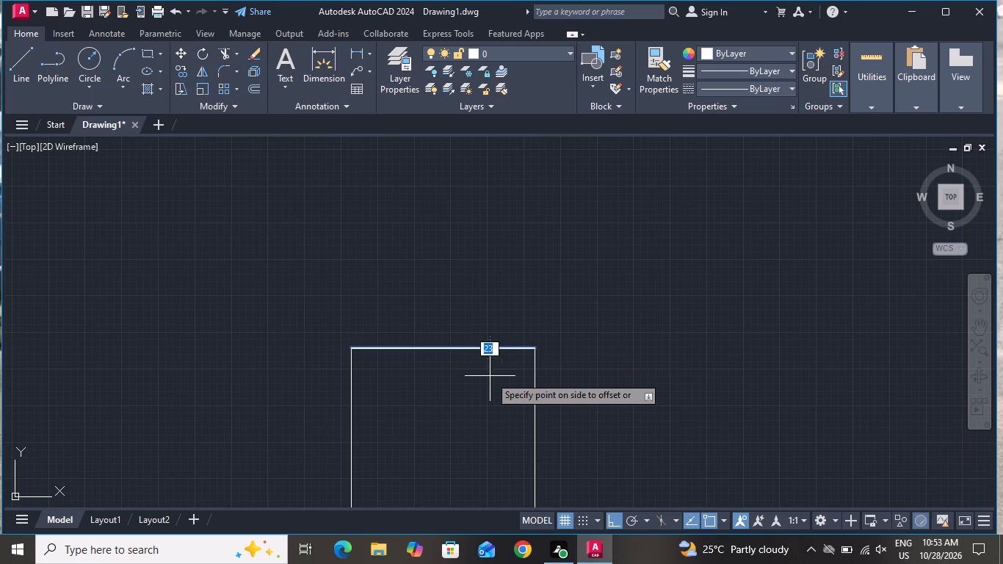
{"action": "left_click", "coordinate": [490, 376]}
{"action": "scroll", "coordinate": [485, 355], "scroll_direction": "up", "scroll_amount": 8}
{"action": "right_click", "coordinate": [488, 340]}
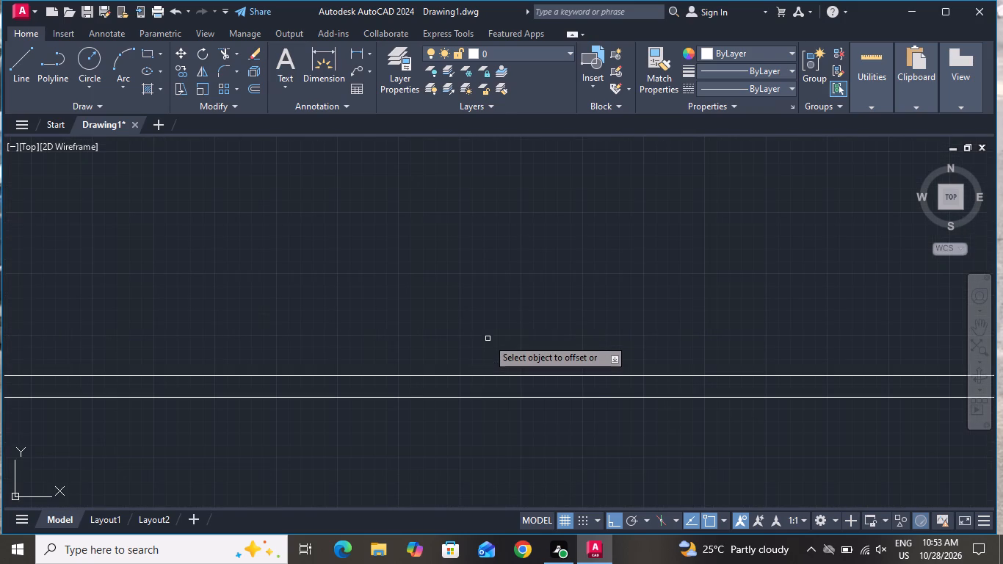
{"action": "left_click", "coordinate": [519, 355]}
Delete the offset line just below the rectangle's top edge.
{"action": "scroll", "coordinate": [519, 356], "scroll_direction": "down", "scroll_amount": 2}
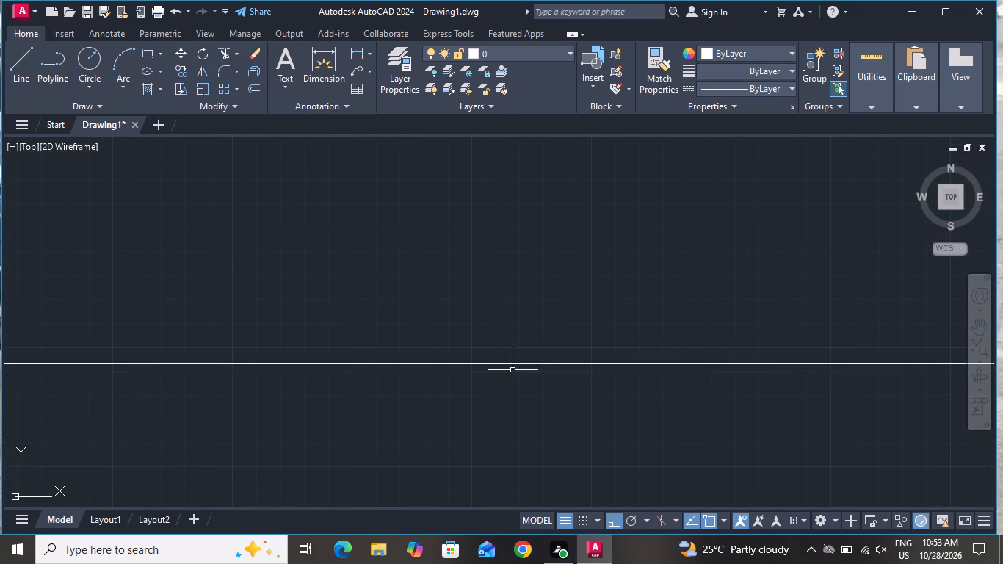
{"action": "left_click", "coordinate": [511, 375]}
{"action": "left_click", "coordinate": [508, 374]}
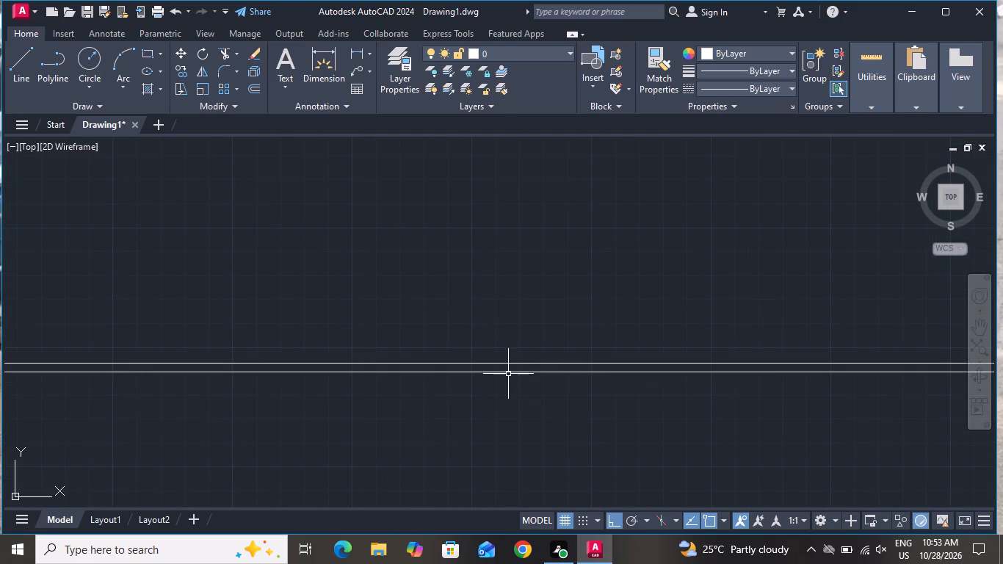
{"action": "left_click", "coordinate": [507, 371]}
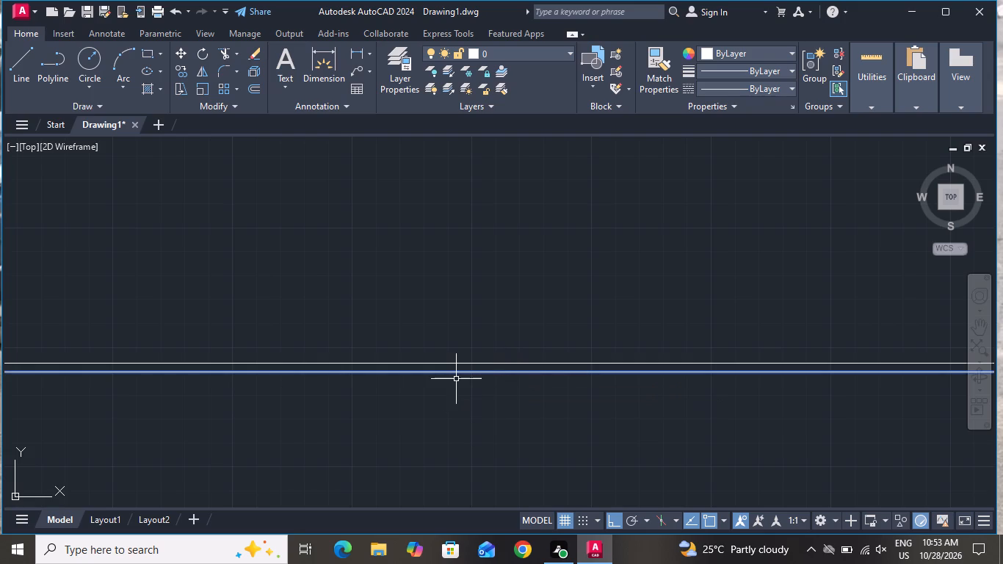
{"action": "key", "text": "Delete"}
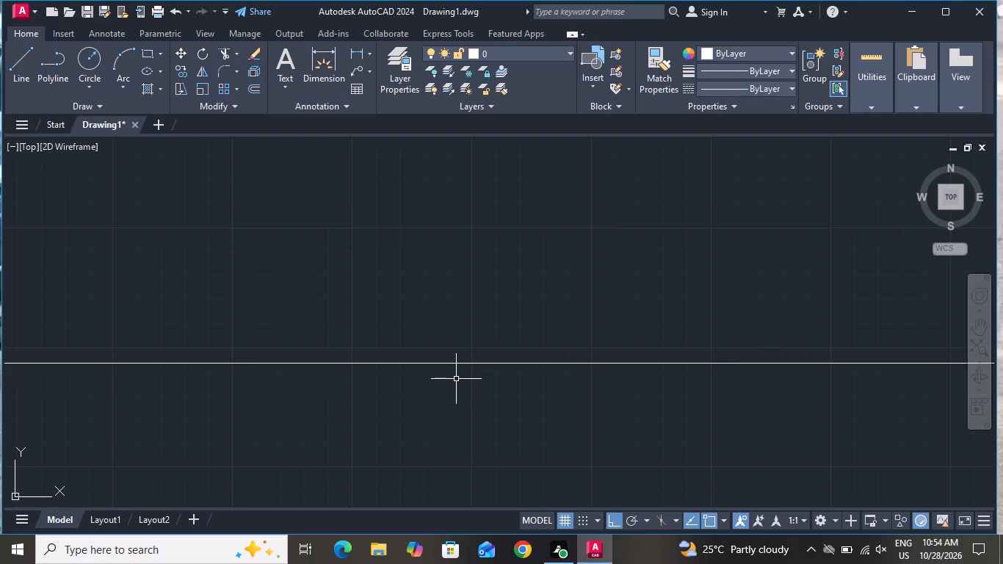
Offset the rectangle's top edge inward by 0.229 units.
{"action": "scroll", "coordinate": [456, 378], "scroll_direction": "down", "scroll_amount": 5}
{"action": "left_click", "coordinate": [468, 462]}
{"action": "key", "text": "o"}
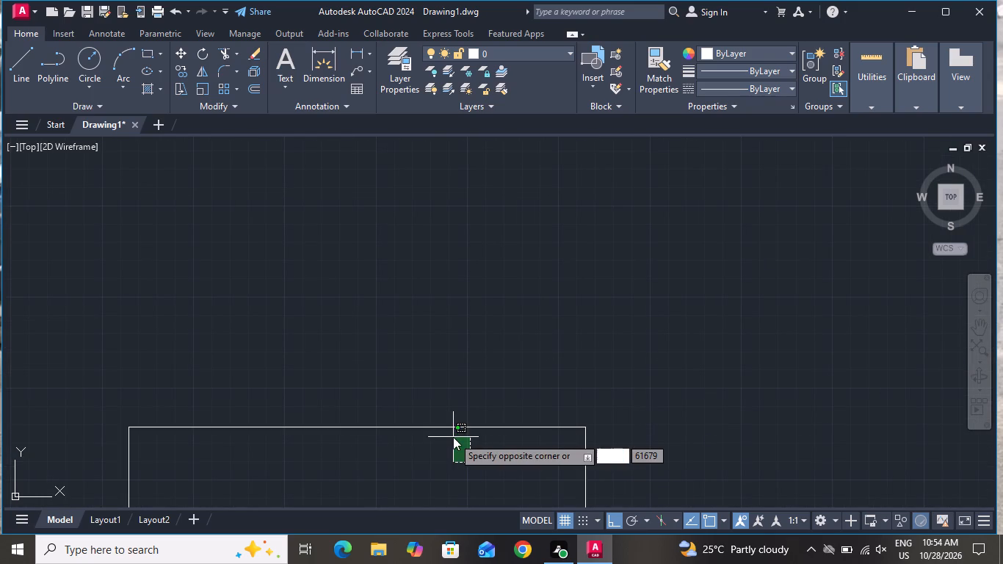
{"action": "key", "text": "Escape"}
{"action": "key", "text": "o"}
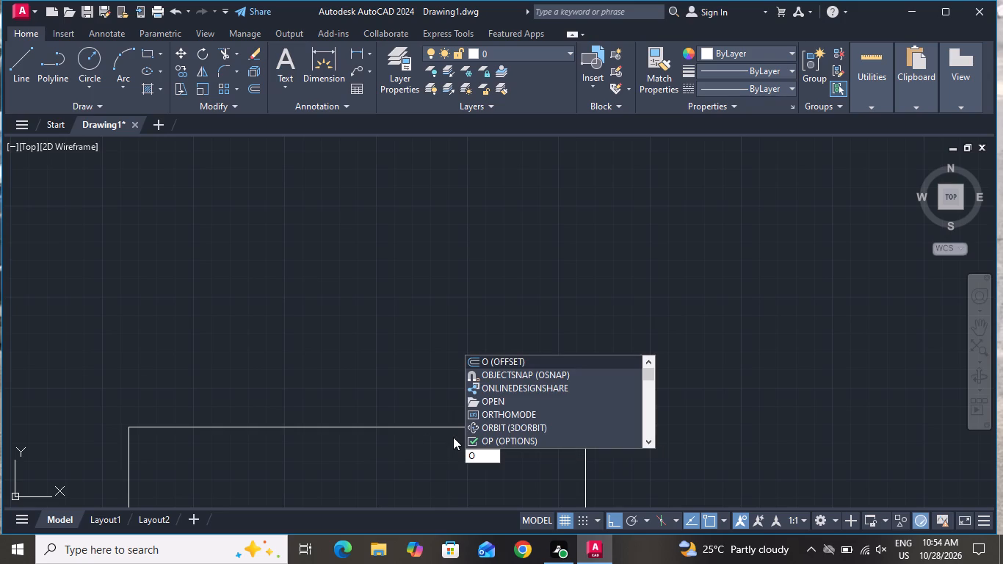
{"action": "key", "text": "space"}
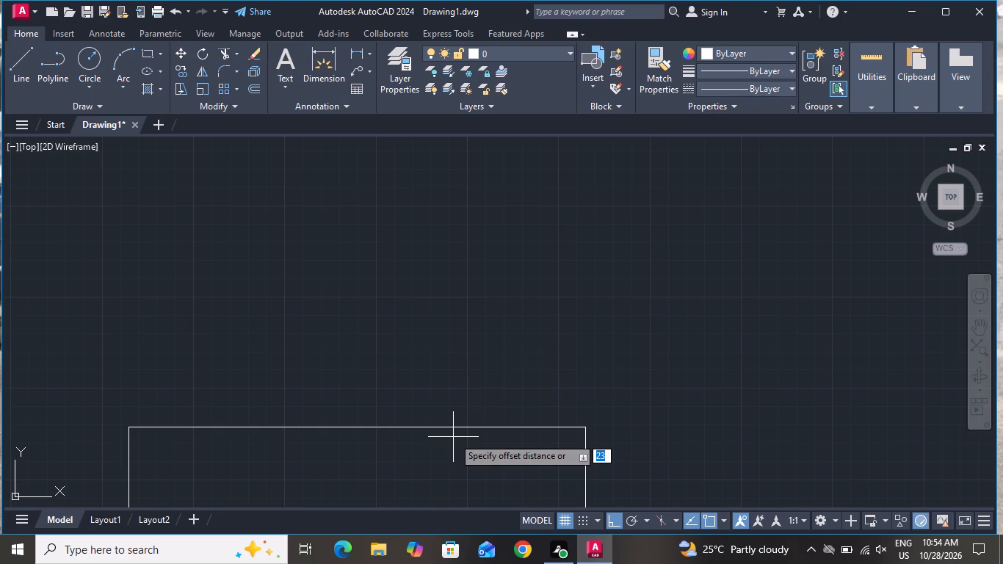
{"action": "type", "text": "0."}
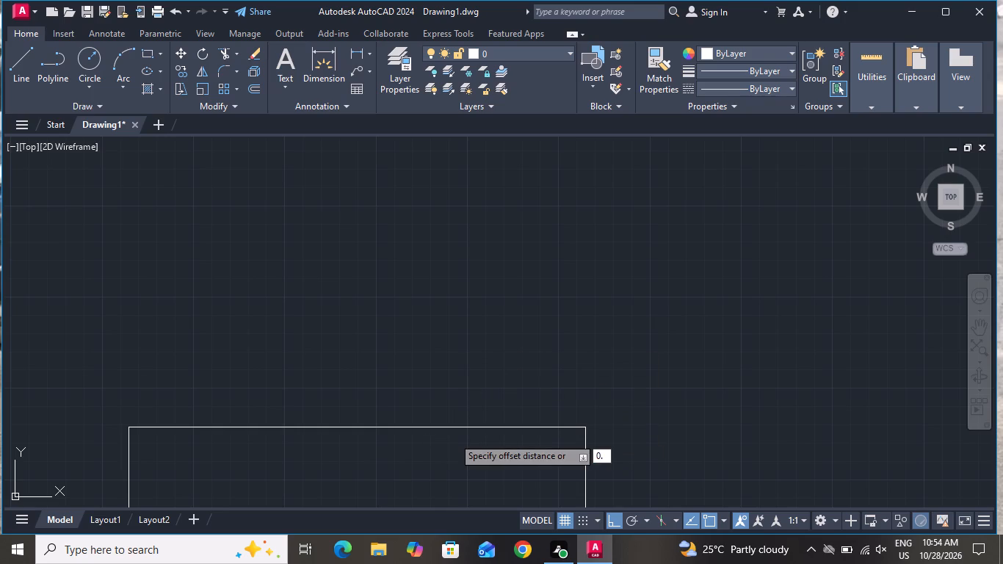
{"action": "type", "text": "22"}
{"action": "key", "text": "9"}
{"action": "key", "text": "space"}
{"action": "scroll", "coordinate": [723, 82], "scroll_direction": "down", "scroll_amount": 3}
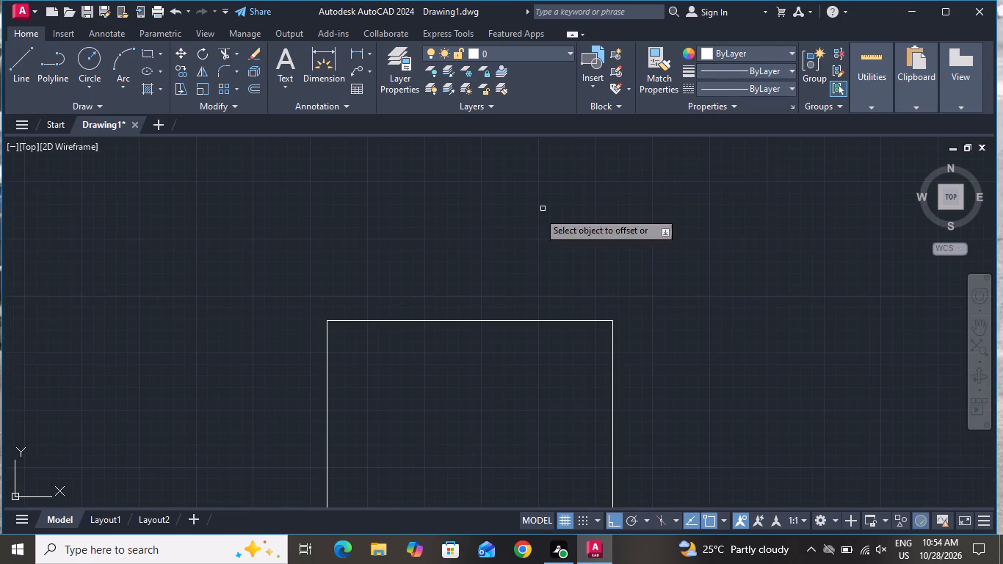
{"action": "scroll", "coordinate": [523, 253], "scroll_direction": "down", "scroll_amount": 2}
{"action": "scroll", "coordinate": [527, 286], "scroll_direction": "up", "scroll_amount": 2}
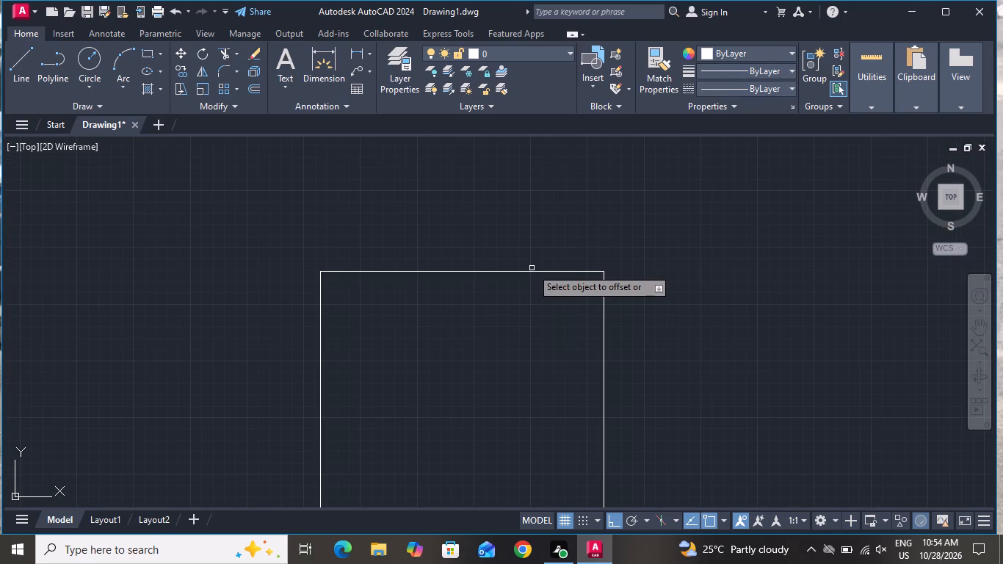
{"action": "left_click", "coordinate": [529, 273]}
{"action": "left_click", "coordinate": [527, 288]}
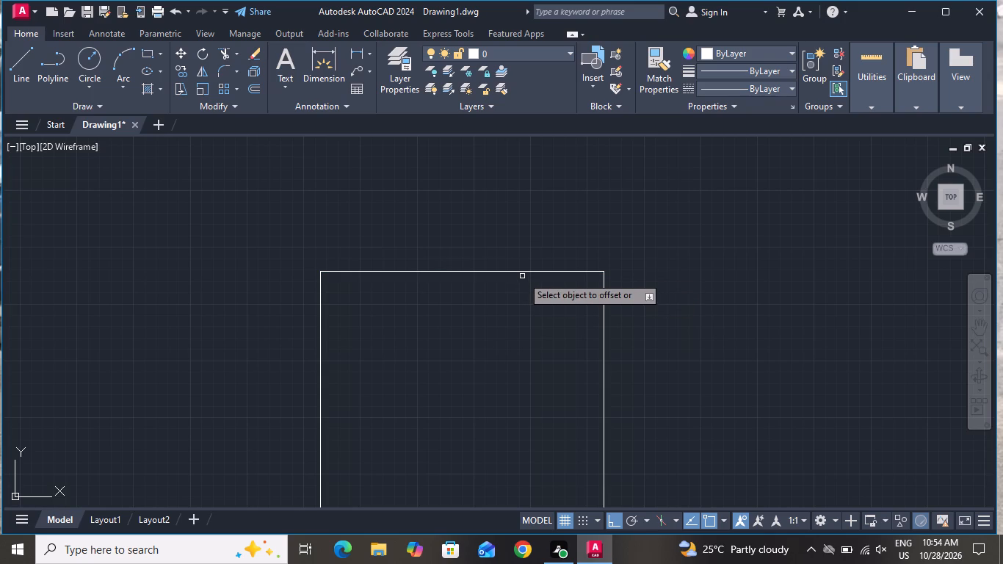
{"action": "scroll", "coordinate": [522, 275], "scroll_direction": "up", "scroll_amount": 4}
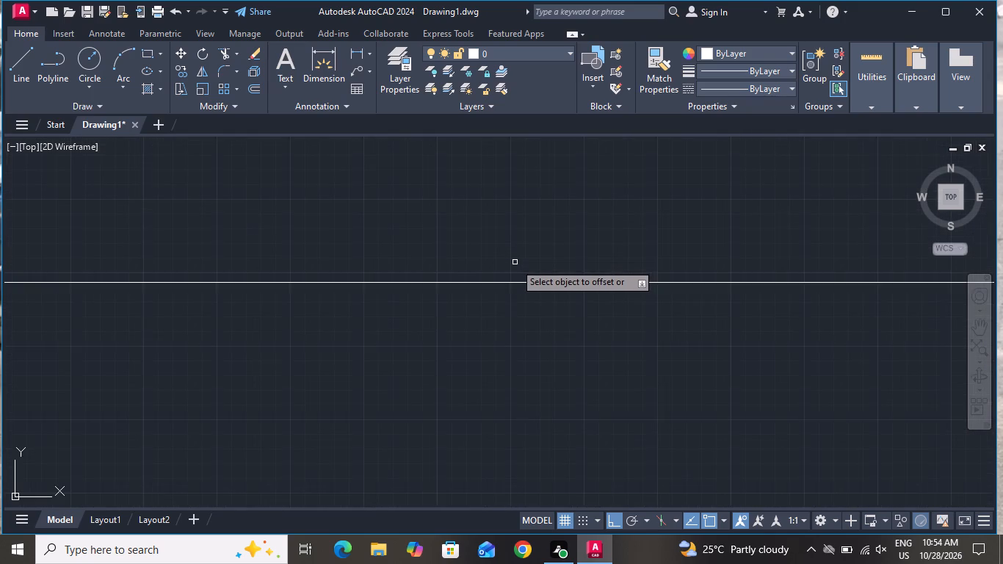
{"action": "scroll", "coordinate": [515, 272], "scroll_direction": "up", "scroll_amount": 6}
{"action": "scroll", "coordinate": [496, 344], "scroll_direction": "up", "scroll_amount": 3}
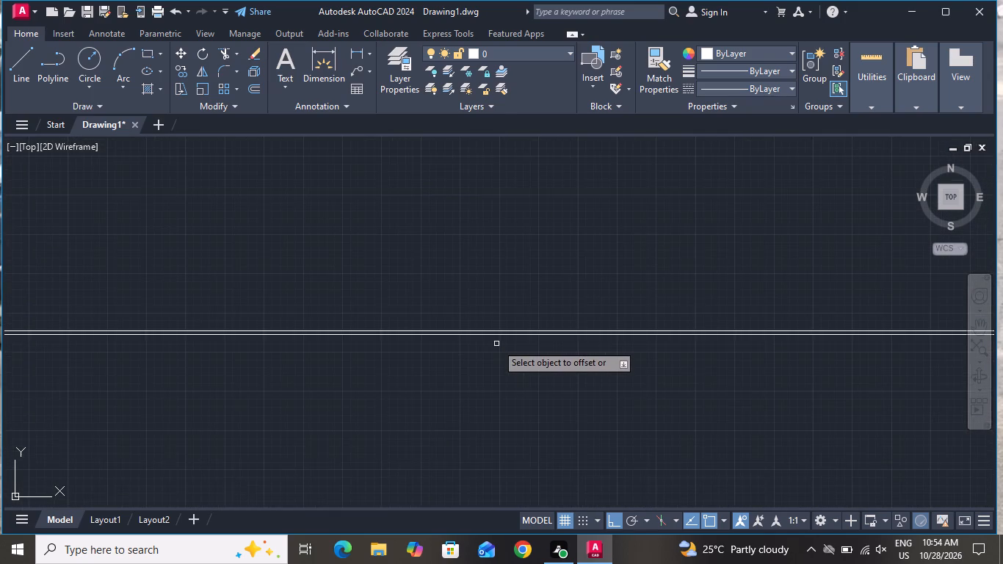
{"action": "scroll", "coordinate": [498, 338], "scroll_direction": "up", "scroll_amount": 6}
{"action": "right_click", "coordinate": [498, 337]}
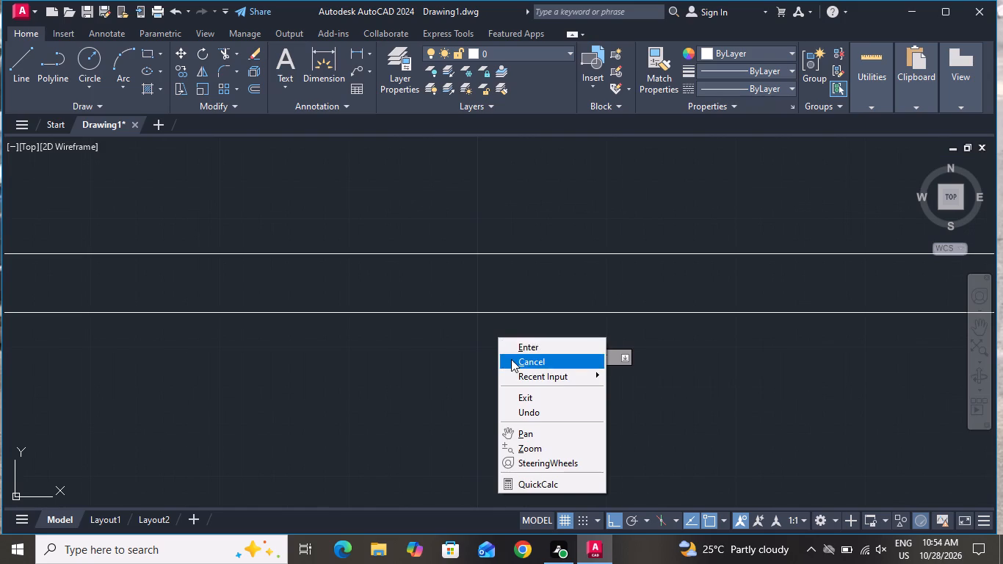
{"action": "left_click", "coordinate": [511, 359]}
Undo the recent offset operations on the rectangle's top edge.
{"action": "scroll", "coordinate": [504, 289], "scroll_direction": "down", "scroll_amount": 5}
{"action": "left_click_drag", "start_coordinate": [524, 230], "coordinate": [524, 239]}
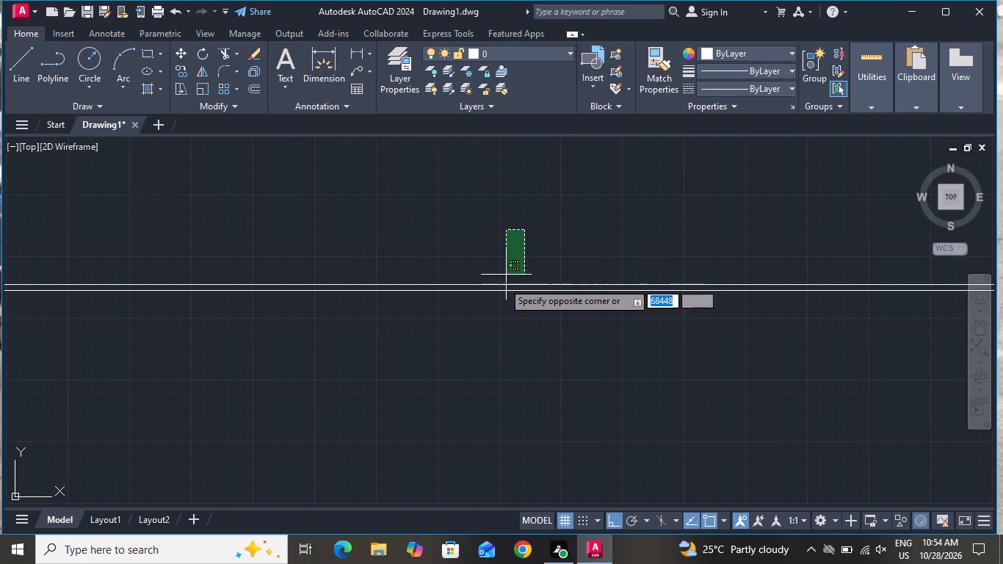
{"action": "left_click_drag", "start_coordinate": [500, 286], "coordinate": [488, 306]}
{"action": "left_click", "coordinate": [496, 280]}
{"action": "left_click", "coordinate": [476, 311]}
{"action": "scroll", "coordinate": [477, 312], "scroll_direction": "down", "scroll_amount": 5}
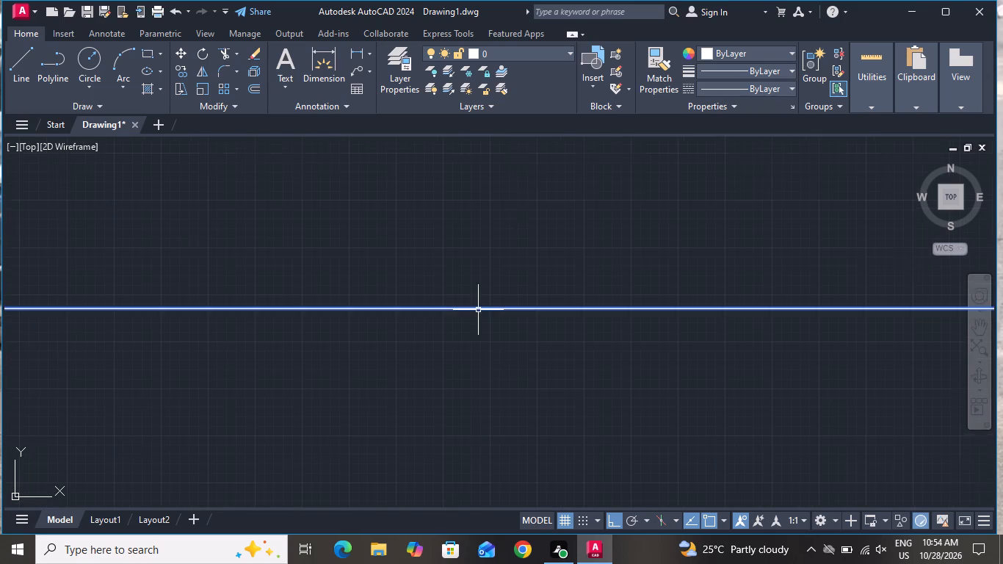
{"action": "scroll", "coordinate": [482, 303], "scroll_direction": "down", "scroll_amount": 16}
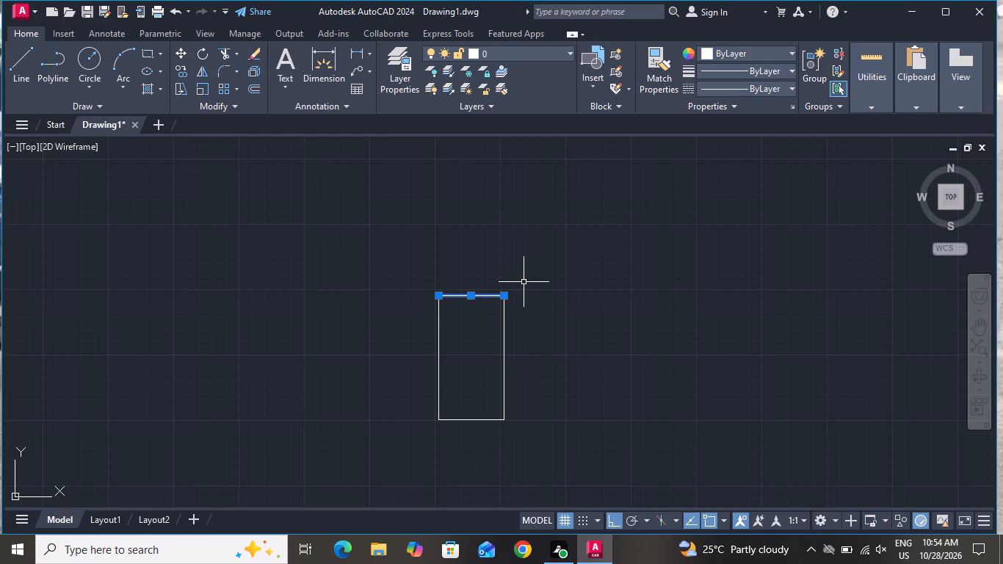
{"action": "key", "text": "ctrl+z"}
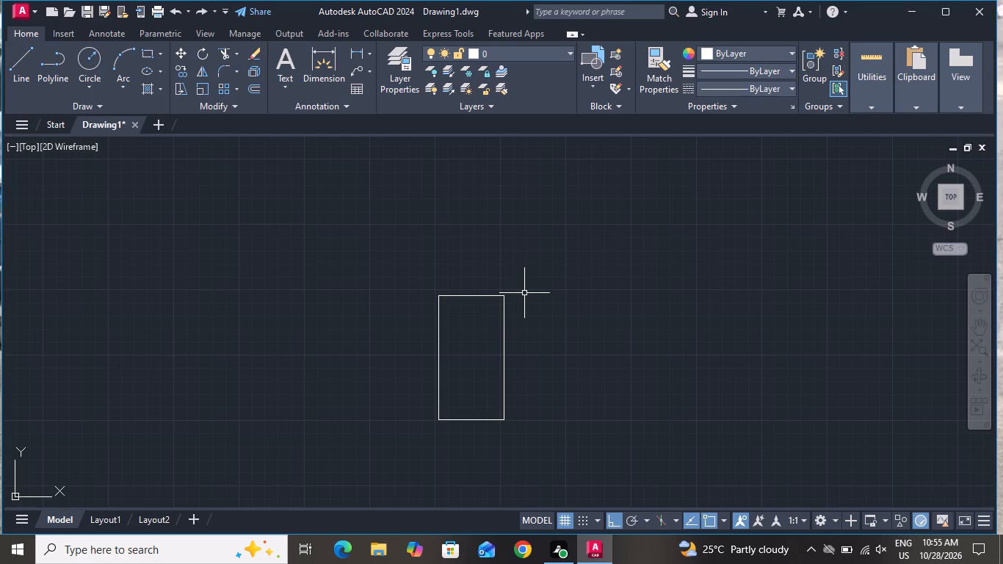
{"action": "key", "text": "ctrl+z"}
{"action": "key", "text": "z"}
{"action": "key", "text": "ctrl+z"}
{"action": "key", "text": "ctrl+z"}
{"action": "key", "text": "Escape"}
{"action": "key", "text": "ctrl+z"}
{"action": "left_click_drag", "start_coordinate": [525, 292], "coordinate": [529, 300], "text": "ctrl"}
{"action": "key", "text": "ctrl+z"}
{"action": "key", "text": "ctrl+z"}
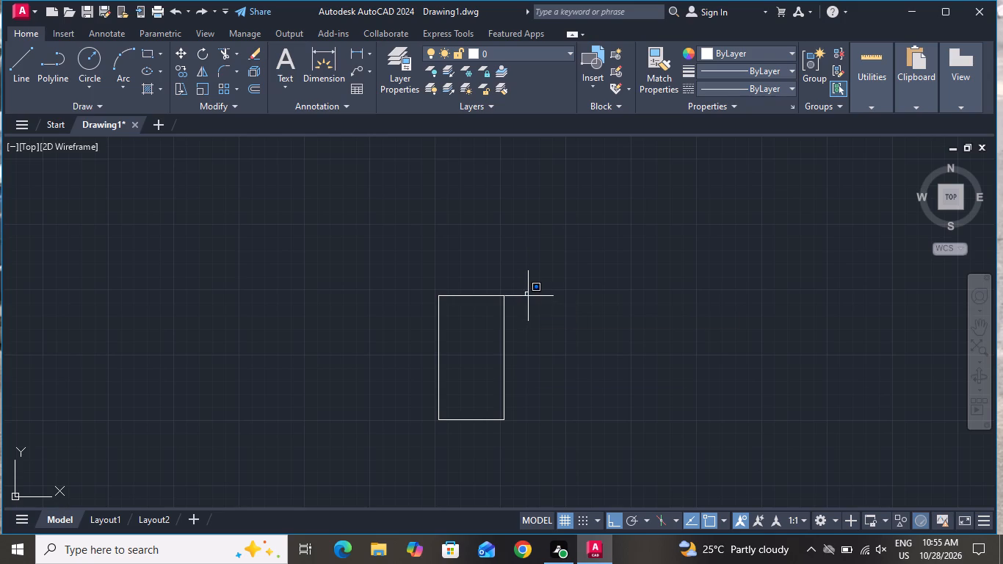
Select all edges of the rectangular outline and delete them.
{"action": "left_click_drag", "start_coordinate": [529, 300], "coordinate": [529, 300], "text": "ctrl"}
{"action": "left_click", "coordinate": [529, 300]}
{"action": "left_click", "coordinate": [452, 336]}
{"action": "left_click", "coordinate": [513, 290]}
{"action": "left_click_drag", "start_coordinate": [526, 278], "coordinate": [503, 295]}
{"action": "left_click", "coordinate": [393, 375]}
{"action": "left_click_drag", "start_coordinate": [475, 389], "coordinate": [475, 398]}
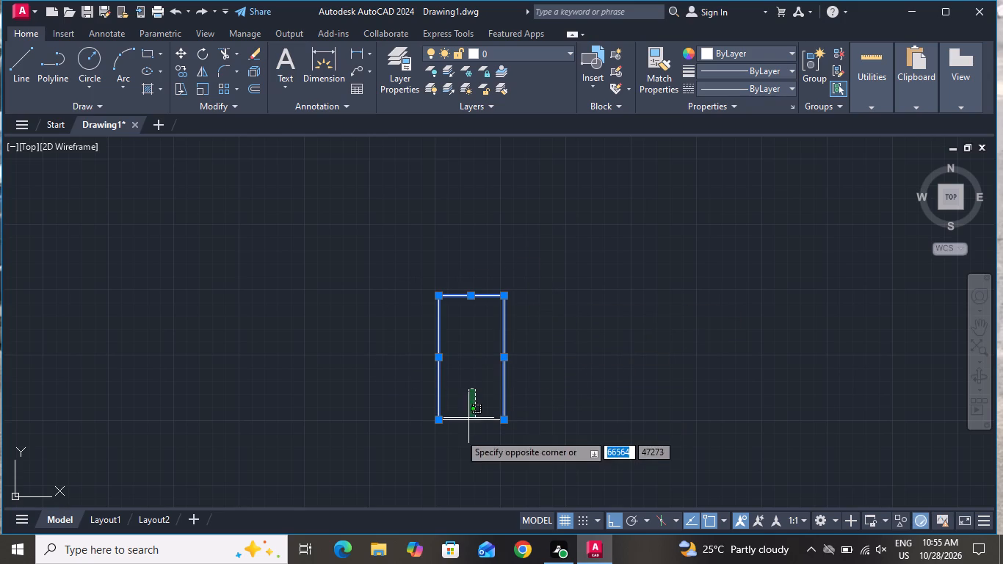
{"action": "left_click", "coordinate": [457, 438]}
{"action": "key", "text": "Delete"}
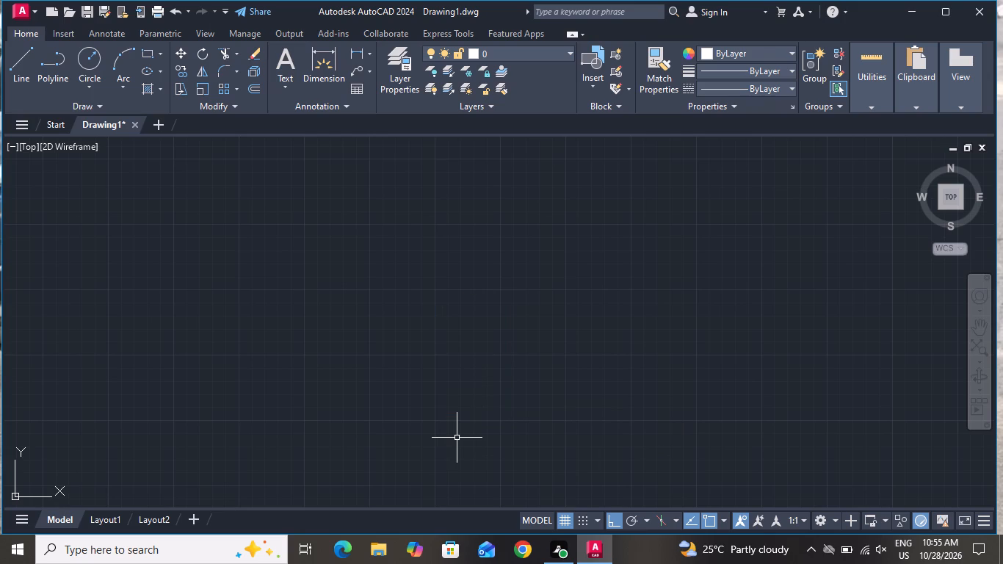
Set the drawing units to Engineering length with 0'-0" precision and Inches as the insertion scale.
{"action": "type", "text": "UN"}
{"action": "key", "text": "space"}
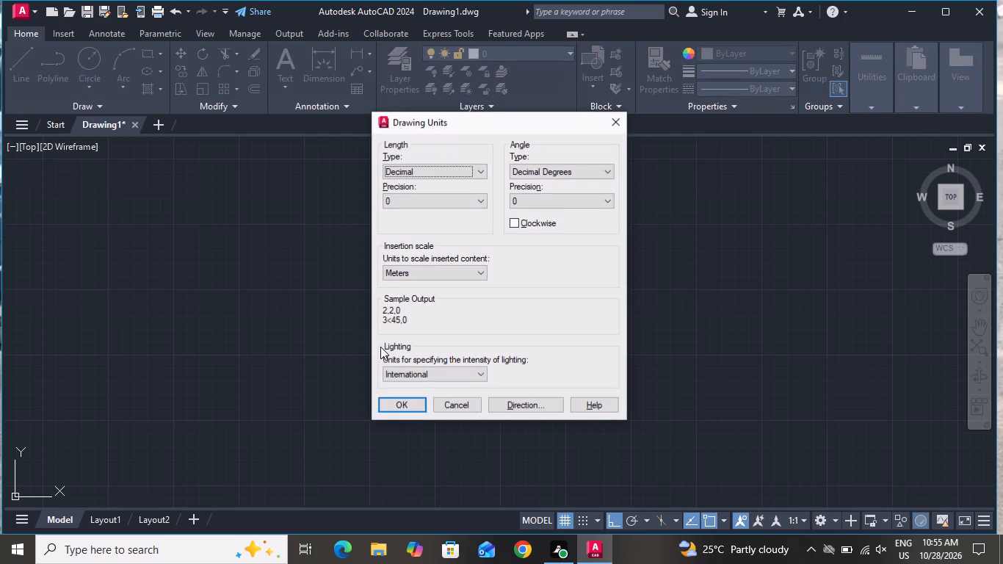
{"action": "left_click", "coordinate": [428, 172]}
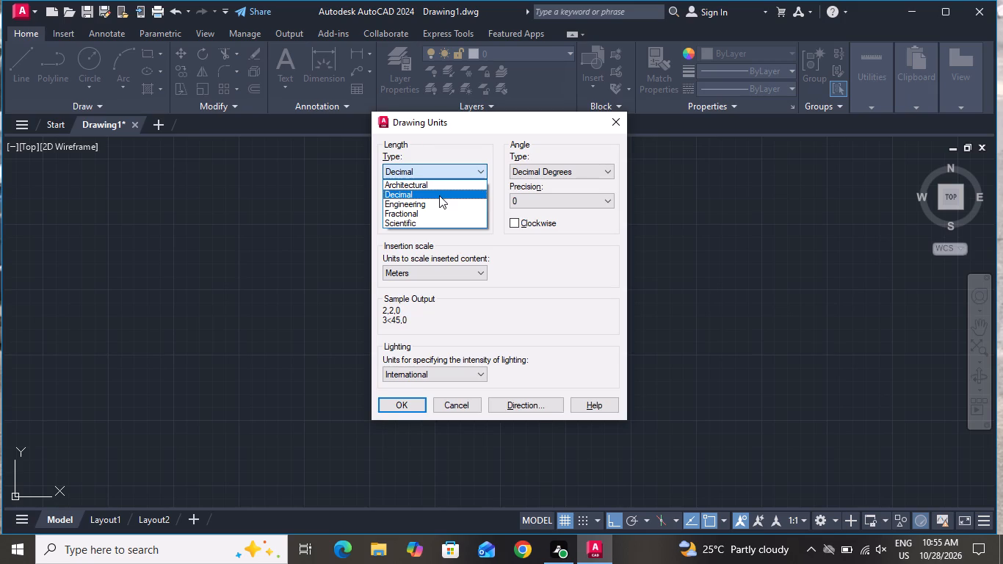
{"action": "left_click", "coordinate": [439, 204]}
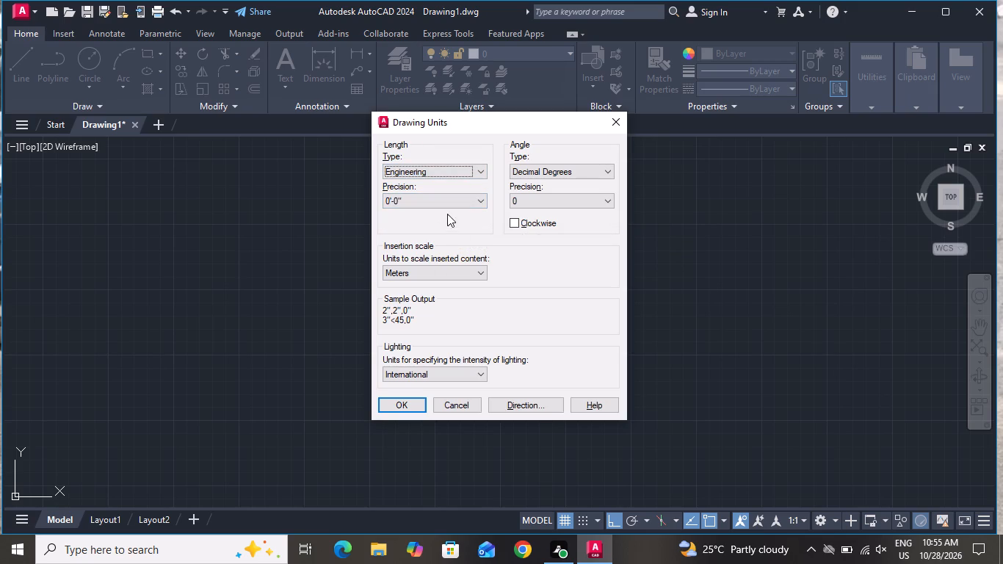
{"action": "left_click", "coordinate": [450, 202]}
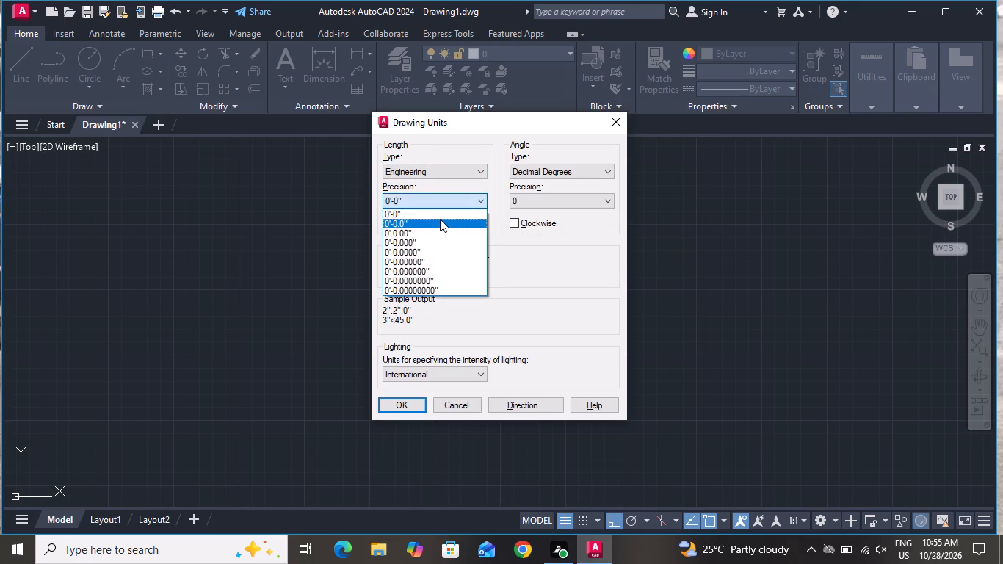
{"action": "left_click", "coordinate": [441, 217]}
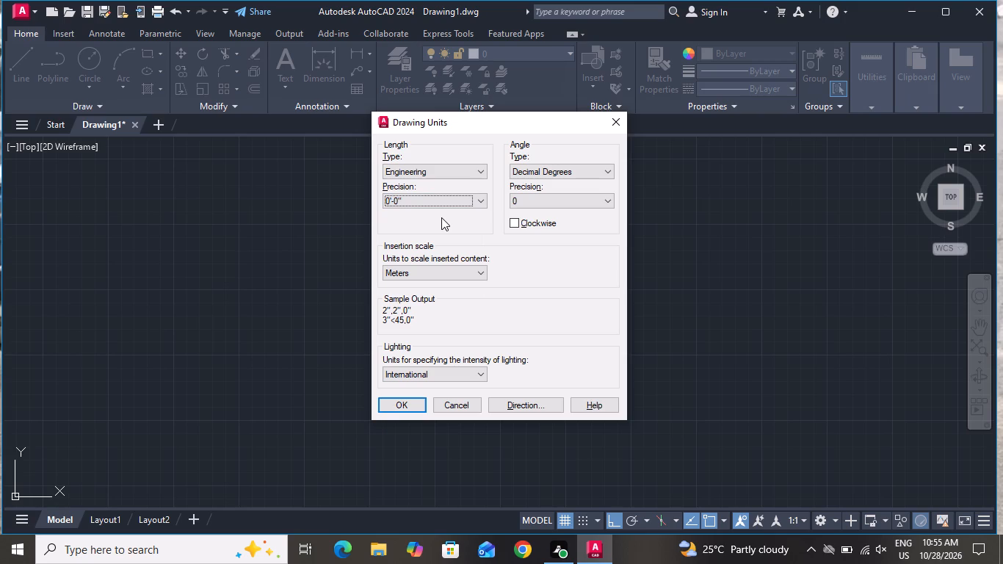
{"action": "left_click", "coordinate": [420, 408]}
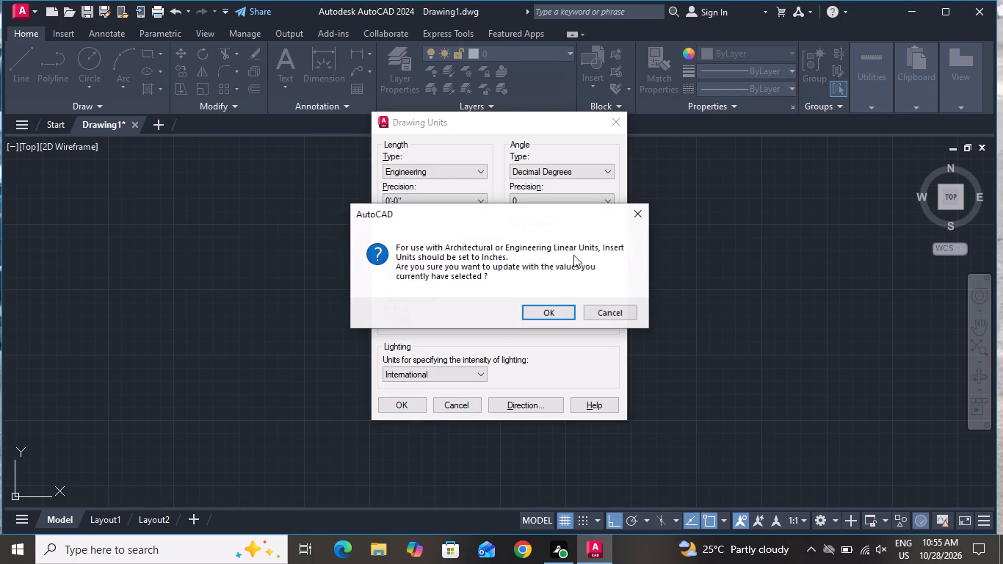
{"action": "left_click", "coordinate": [636, 210]}
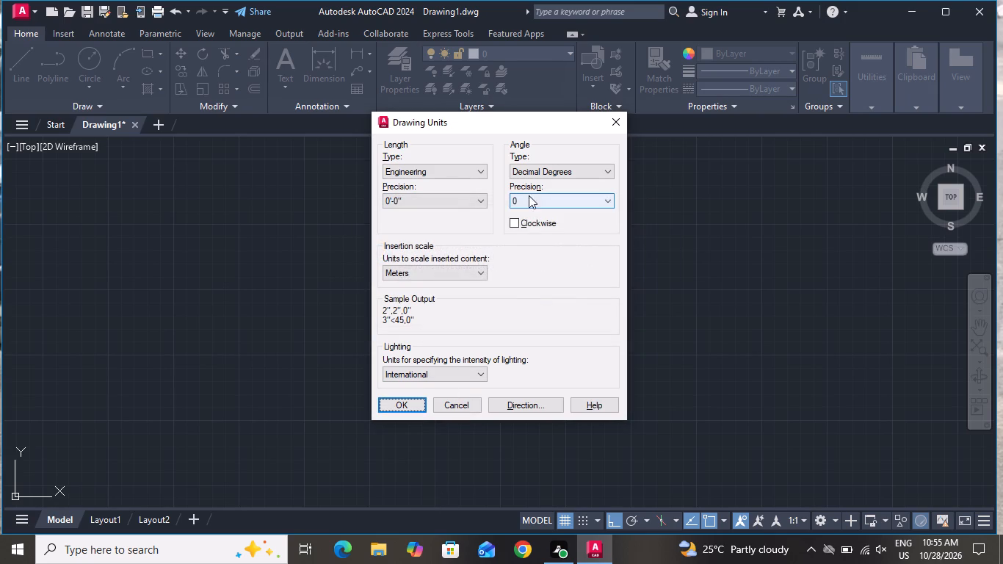
{"action": "left_click", "coordinate": [451, 280]}
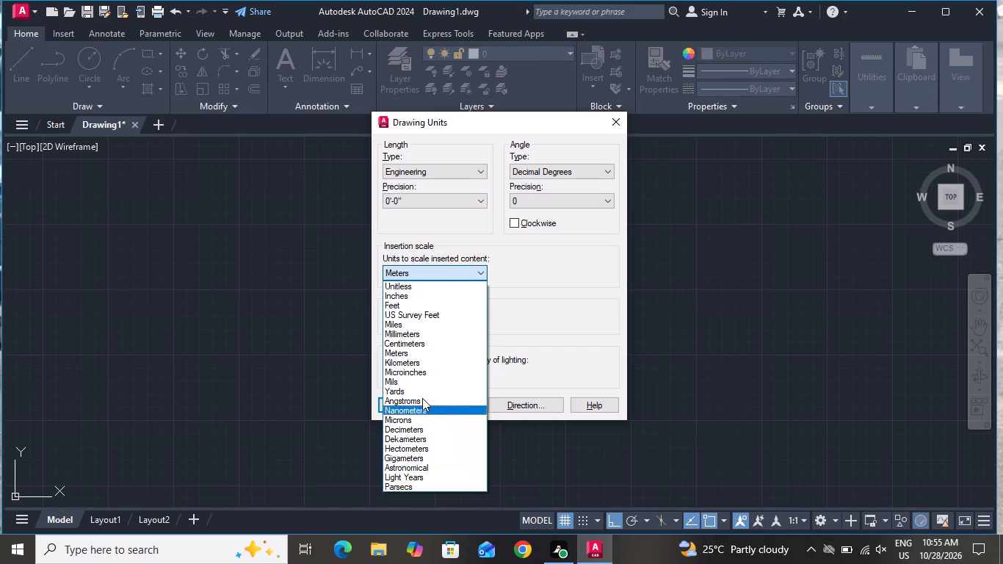
{"action": "left_click", "coordinate": [424, 295]}
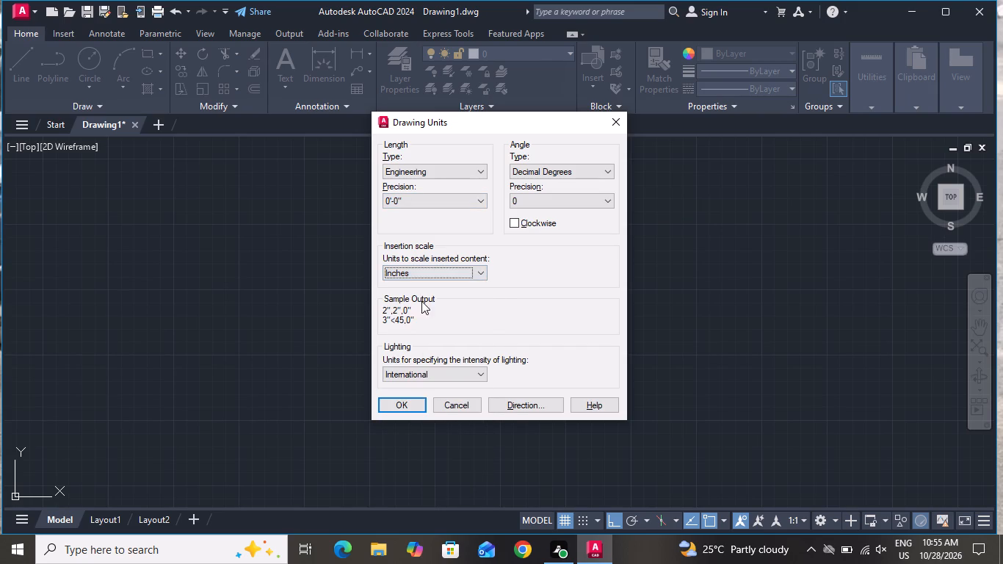
{"action": "left_click", "coordinate": [412, 404]}
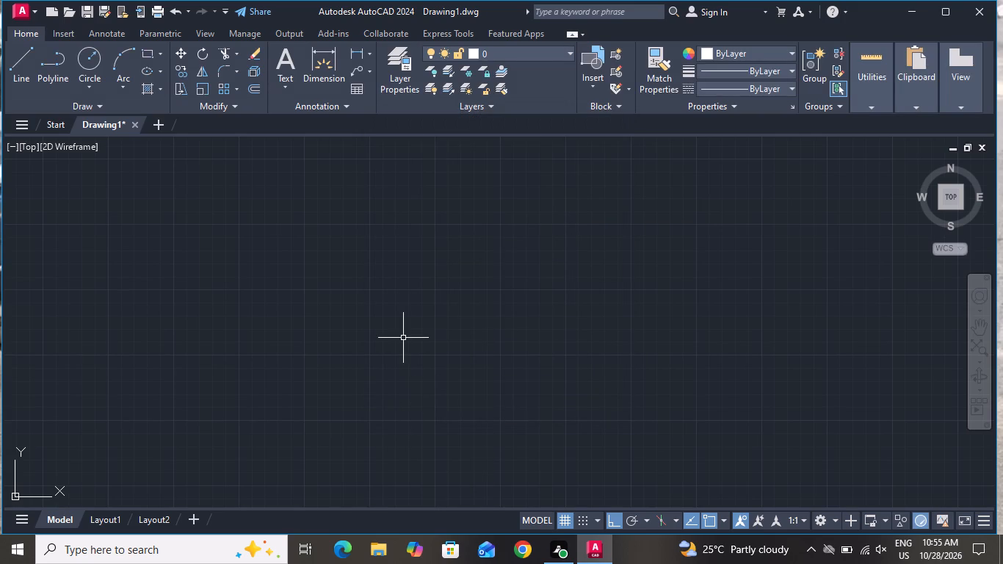
Modify the Standard dimension style's primary units to Engineering format with 0'-0" precision and set the style current.
{"action": "type", "text": "D"}
{"action": "key", "text": "space"}
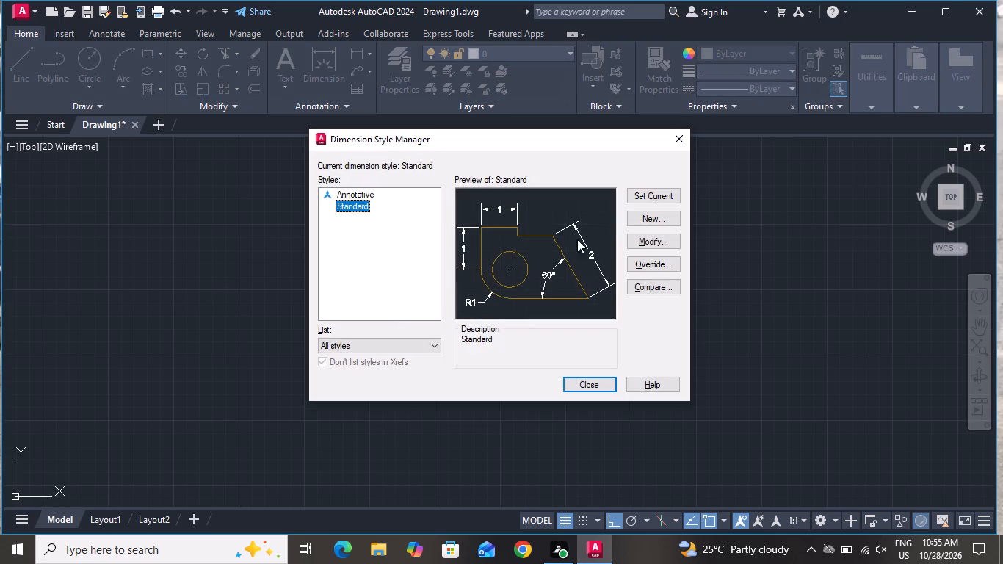
{"action": "left_click", "coordinate": [651, 243]}
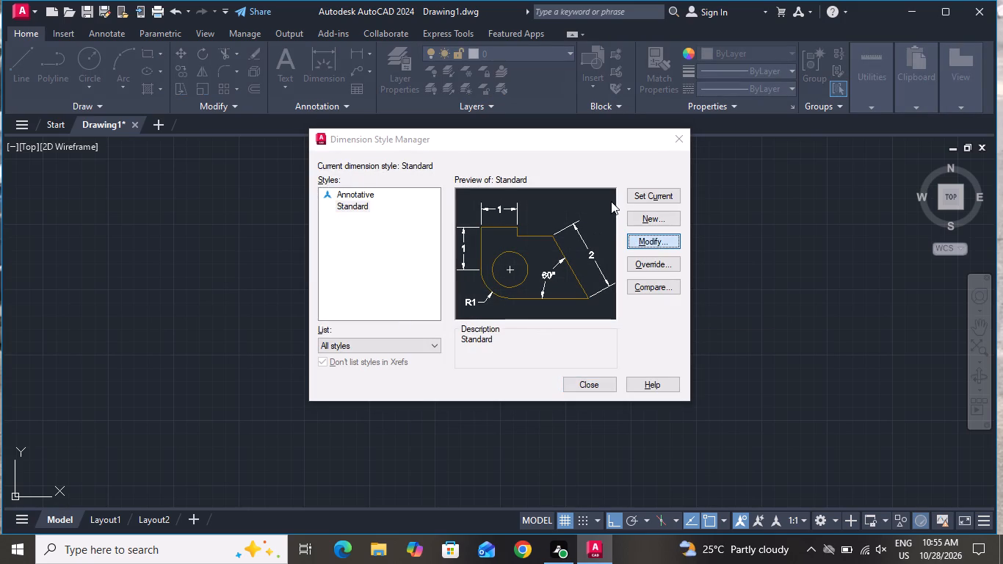
{"action": "left_click", "coordinate": [443, 153]}
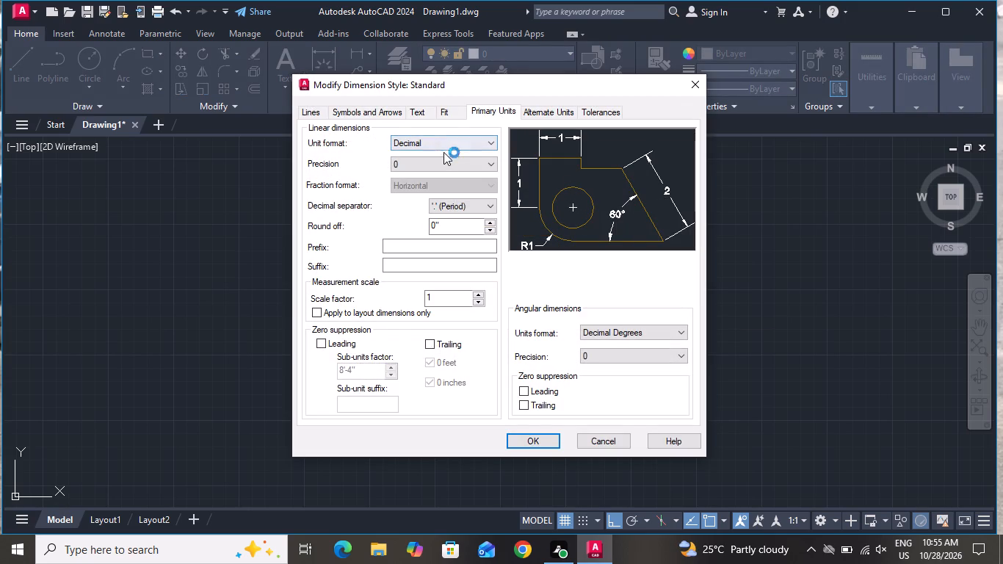
{"action": "left_click", "coordinate": [445, 145]}
{"action": "left_click", "coordinate": [437, 170]}
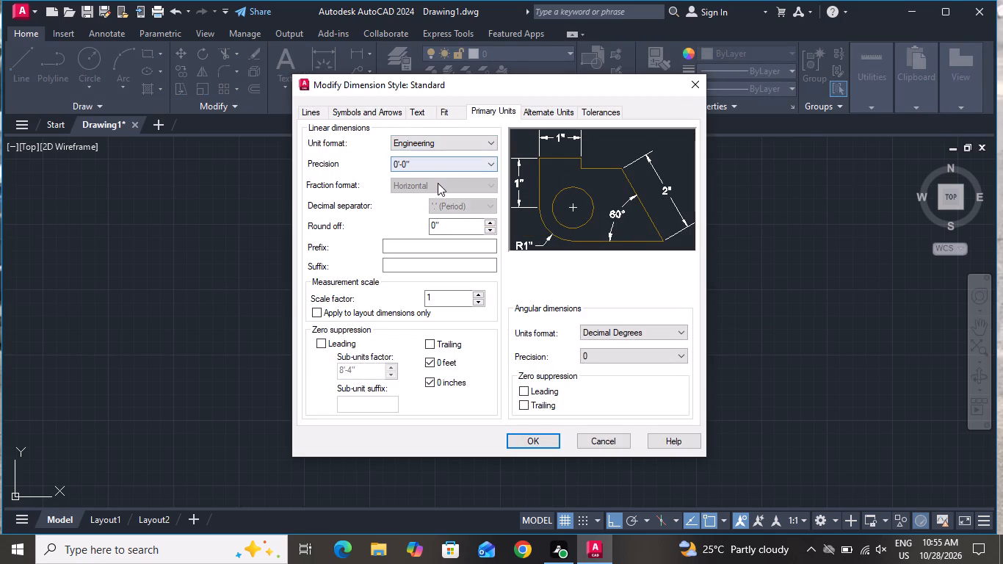
{"action": "left_click", "coordinate": [449, 166]}
{"action": "left_click", "coordinate": [446, 171]}
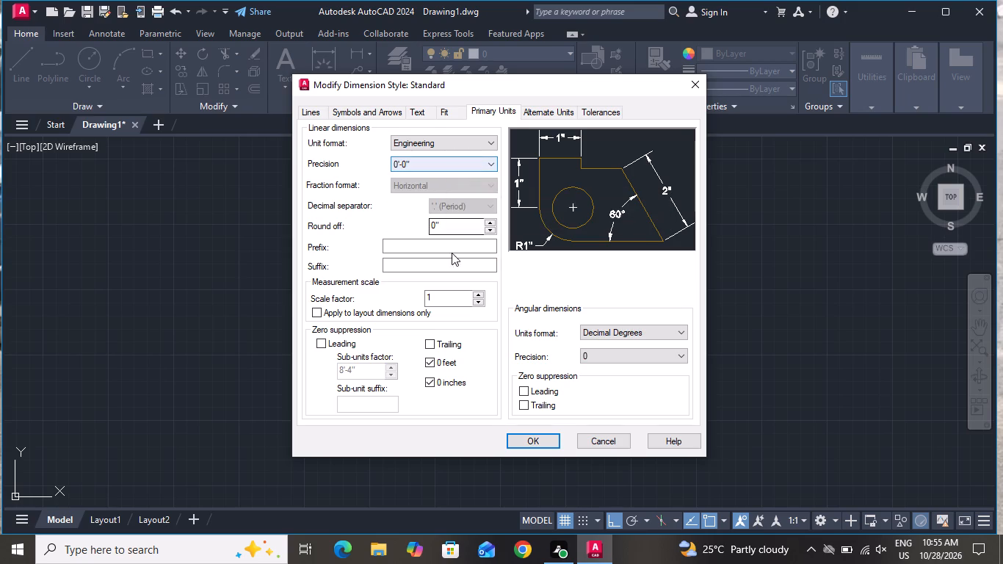
{"action": "left_click", "coordinate": [538, 444]}
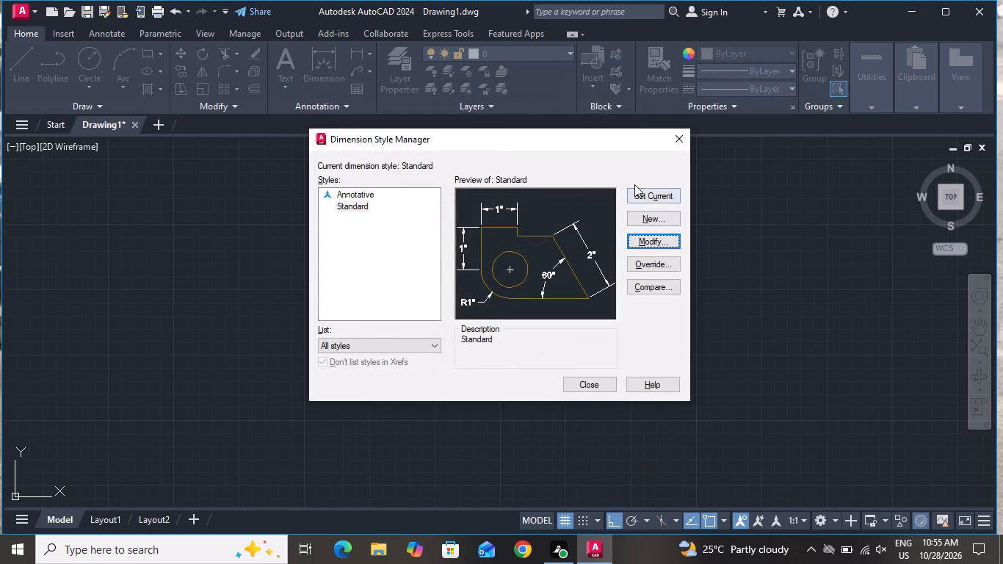
{"action": "left_click", "coordinate": [638, 191]}
{"action": "left_click", "coordinate": [576, 386]}
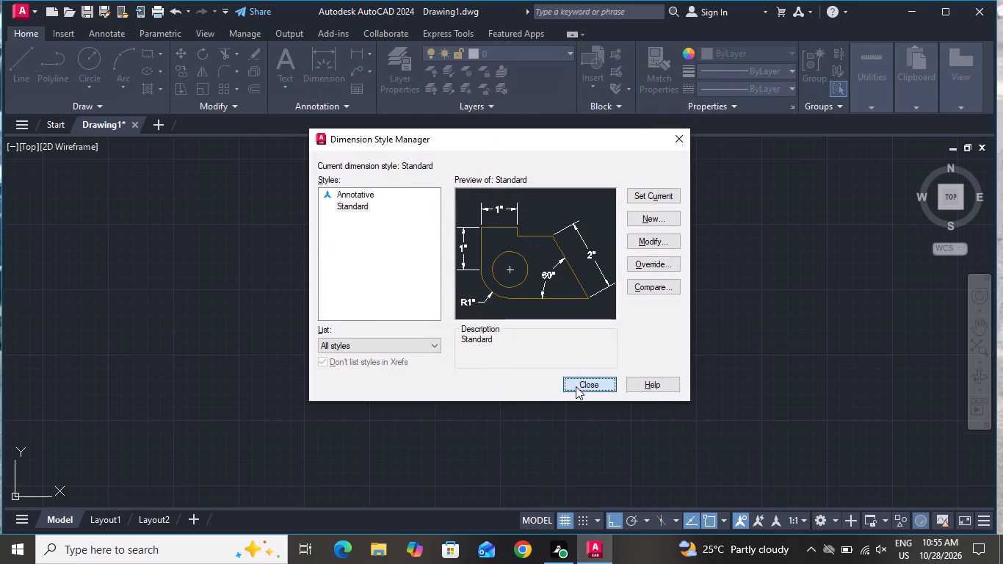
Draw the new outline's first two edges with Line: 40' vertically upward, continuing 20' horizontally to the right.
{"action": "left_click", "coordinate": [20, 55]}
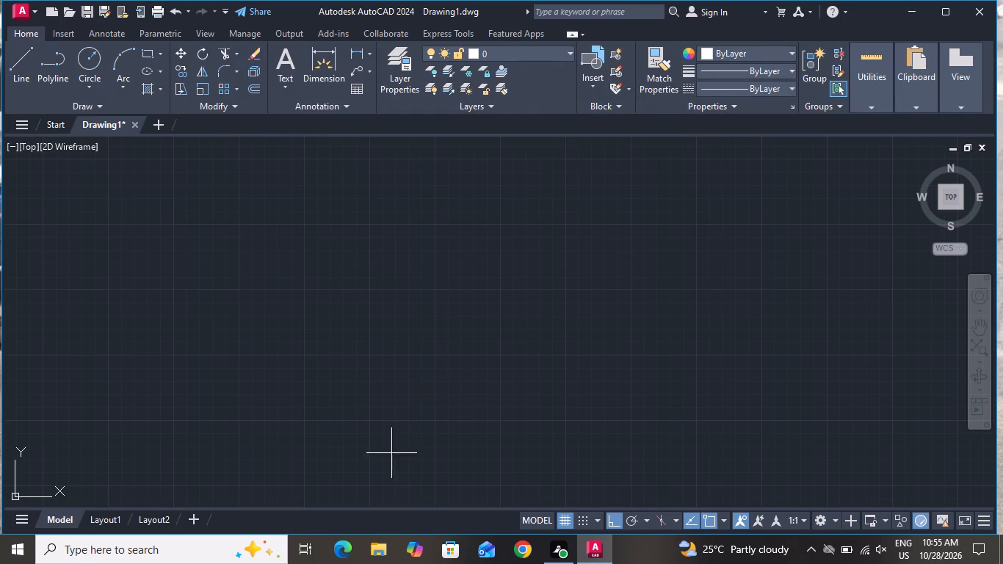
{"action": "left_click_drag", "start_coordinate": [387, 460], "coordinate": [388, 437]}
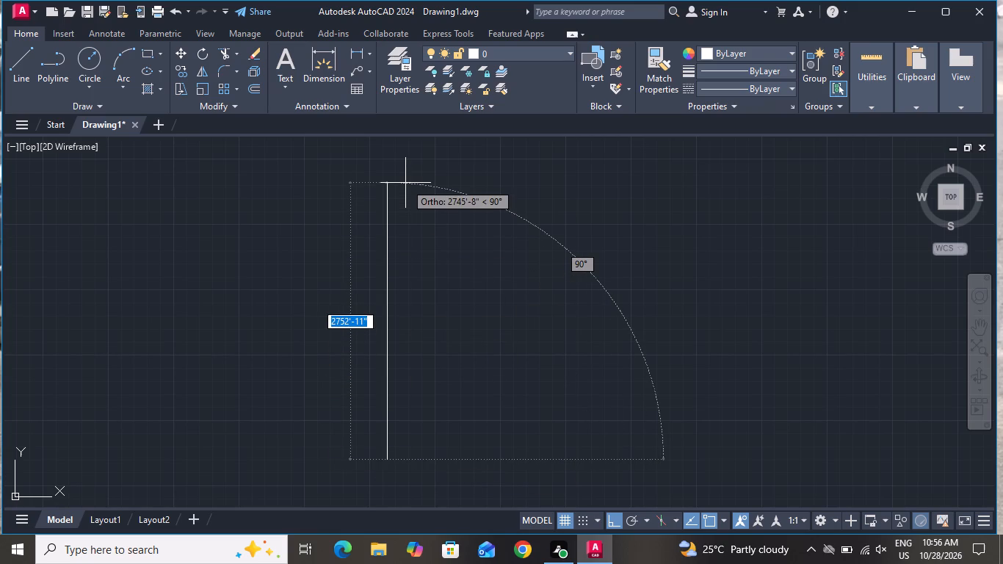
{"action": "key", "text": "4"}
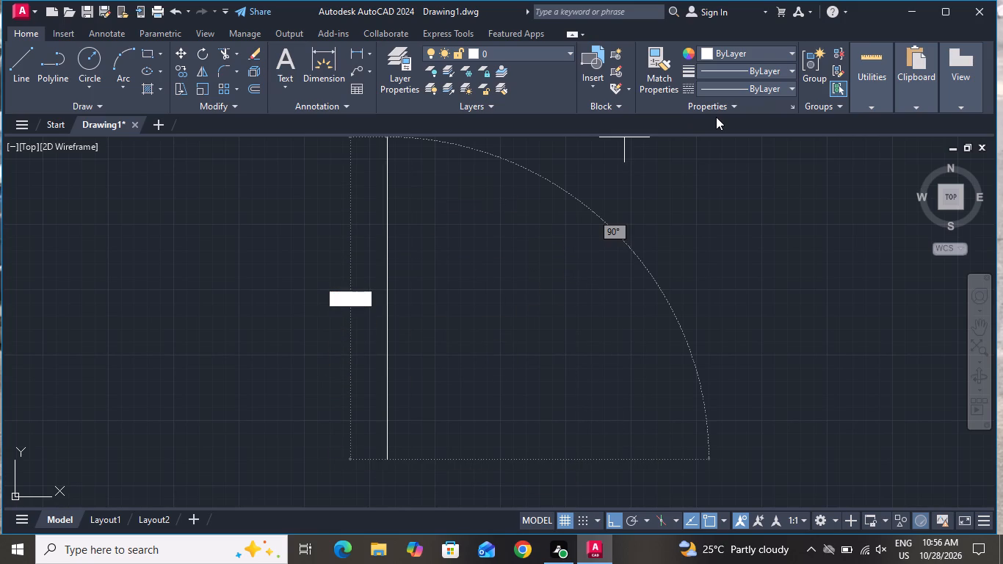
{"action": "type", "text": "0'"}
{"action": "key", "text": "Return"}
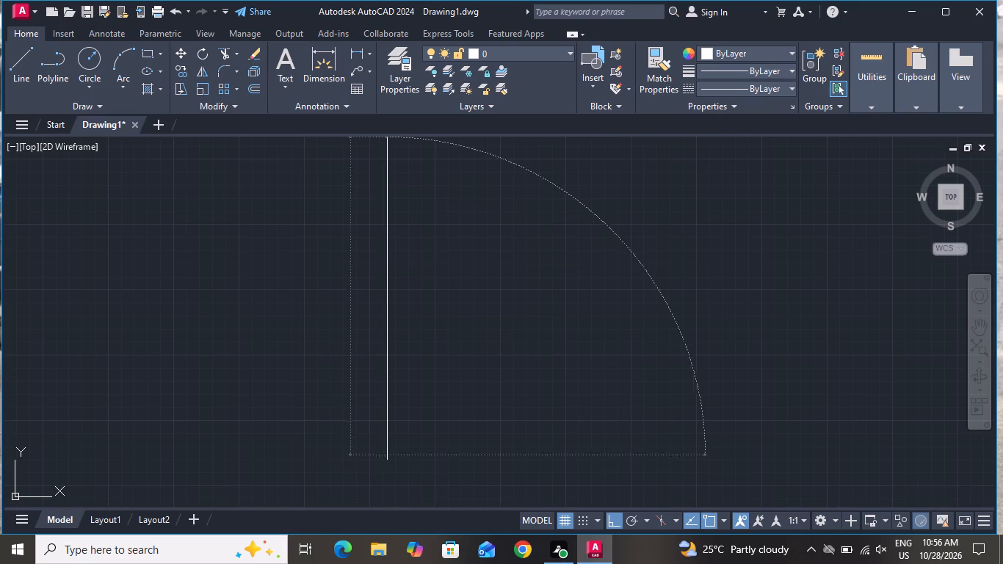
{"action": "scroll", "coordinate": [380, 497], "scroll_direction": "up", "scroll_amount": 2}
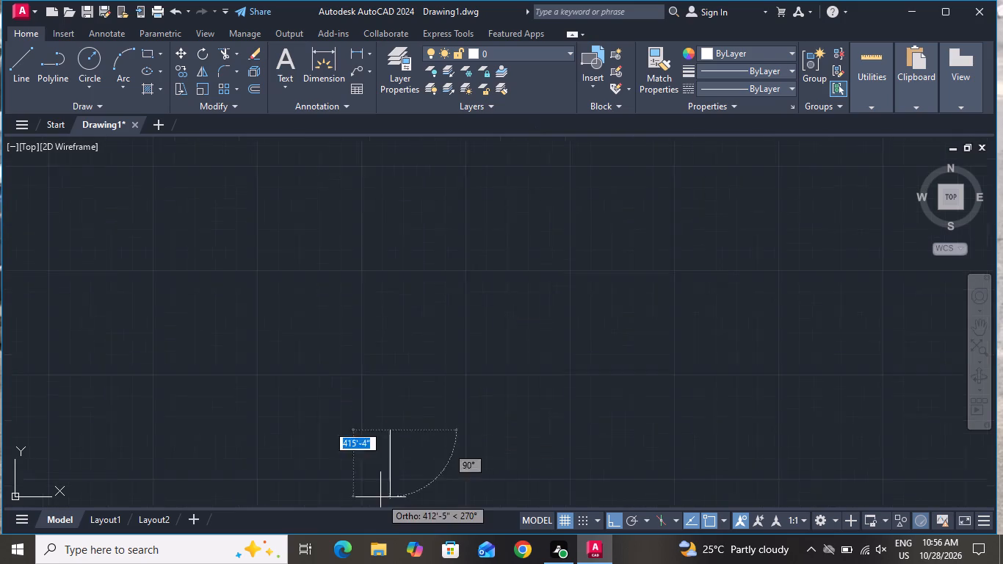
{"action": "scroll", "coordinate": [380, 497], "scroll_direction": "up", "scroll_amount": 2}
{"action": "scroll", "coordinate": [432, 177], "scroll_direction": "up", "scroll_amount": 2}
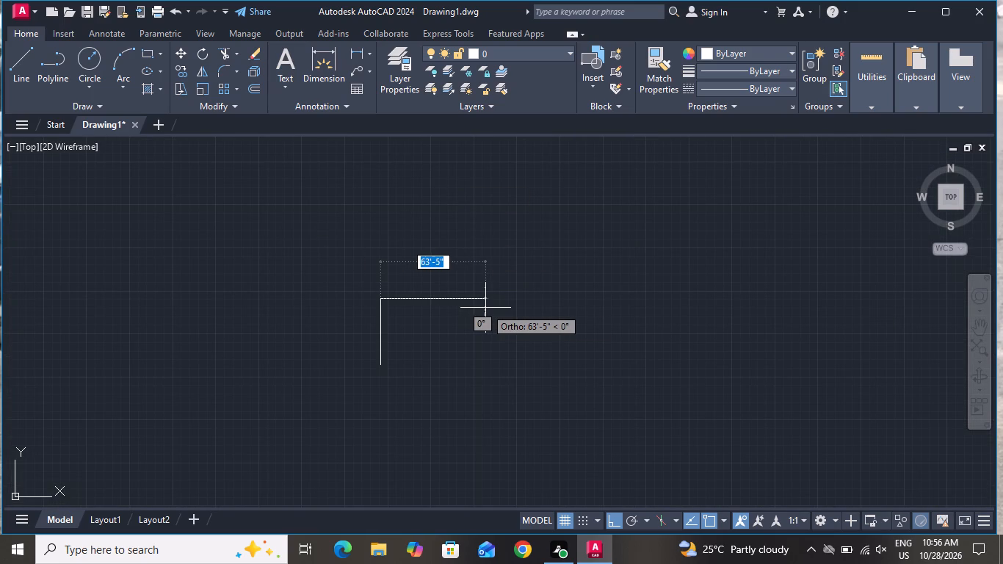
{"action": "key", "text": "2"}
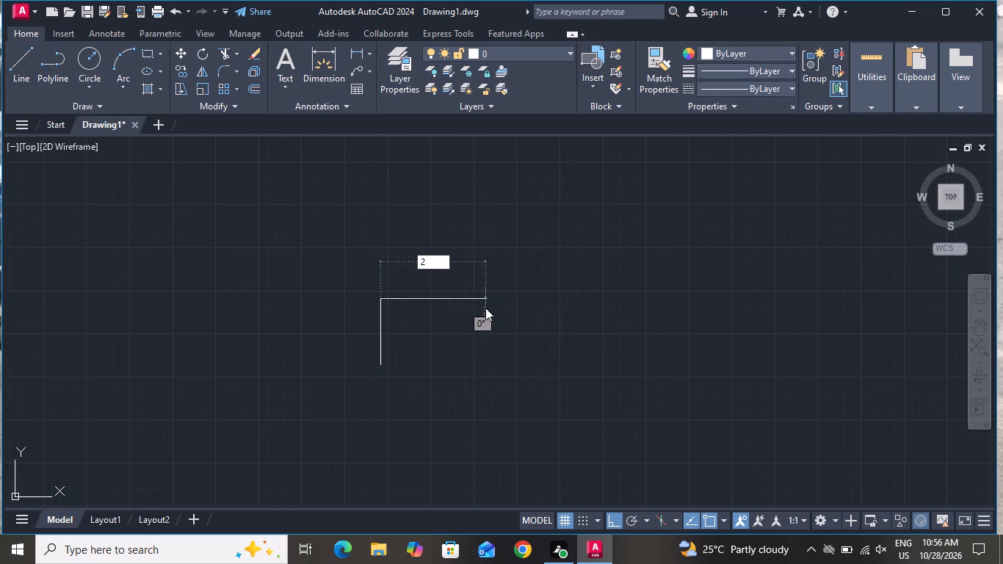
{"action": "type", "text": "0'"}
{"action": "key", "text": "Return"}
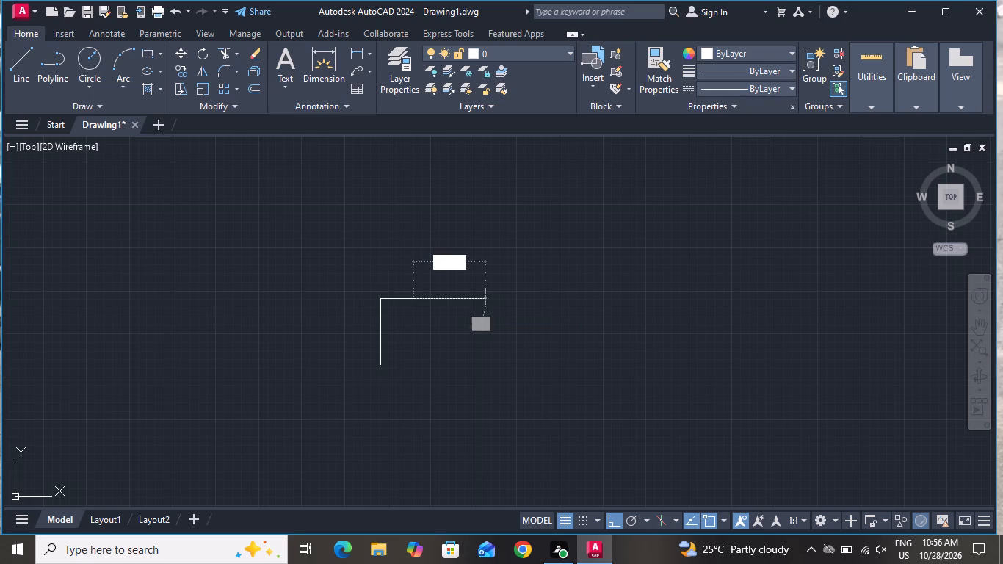
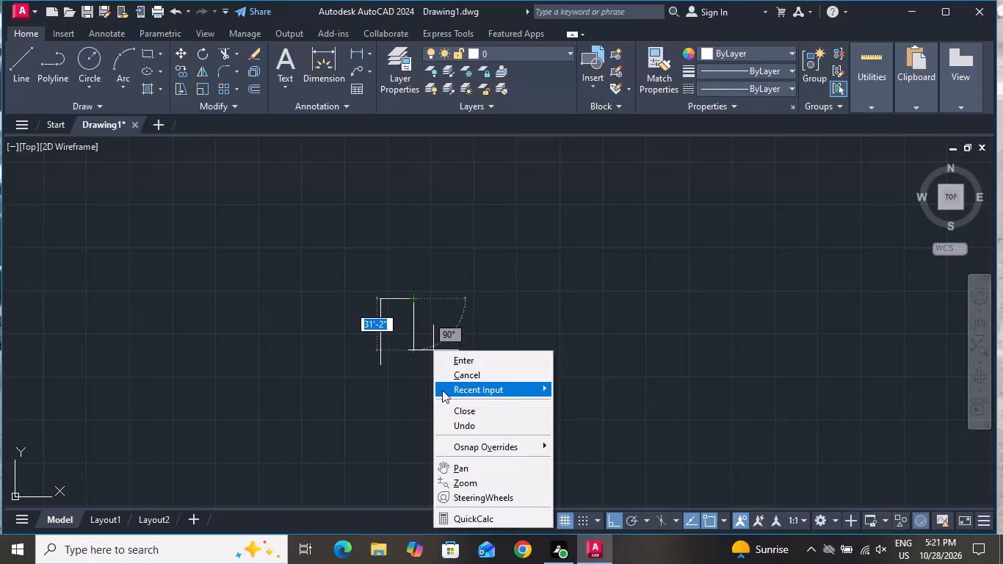
Cancel the active Line command, select the outline's two drawn edges and delete them.
{"action": "left_click", "coordinate": [449, 381]}
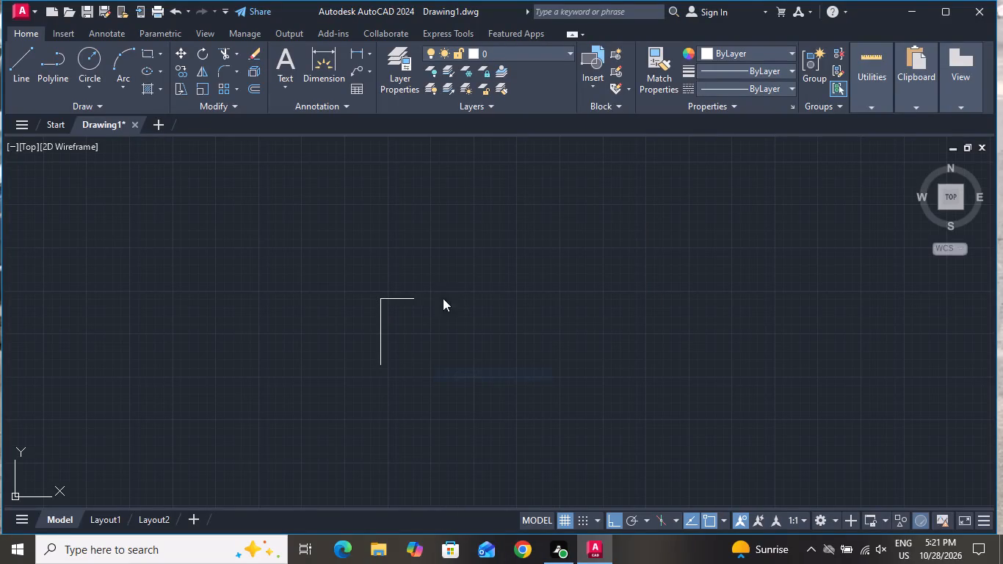
{"action": "left_click", "coordinate": [442, 289]}
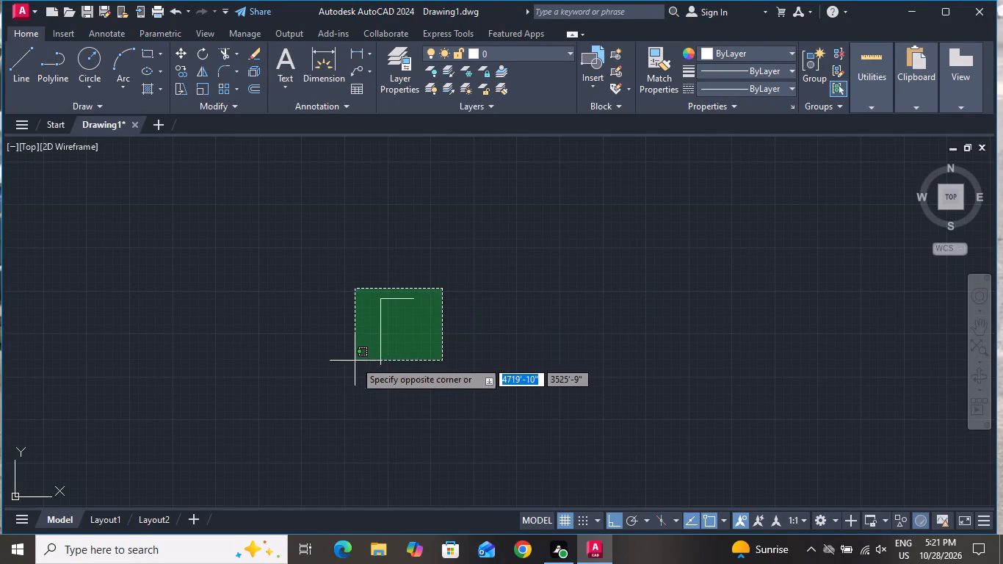
{"action": "left_click", "coordinate": [355, 390]}
{"action": "key", "text": "BackSpace"}
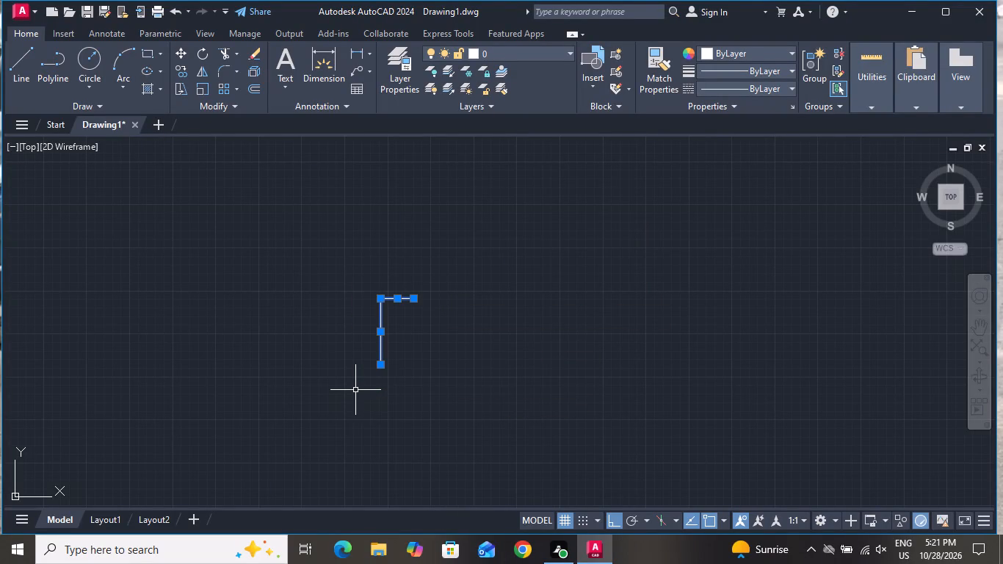
{"action": "key", "text": "Delete"}
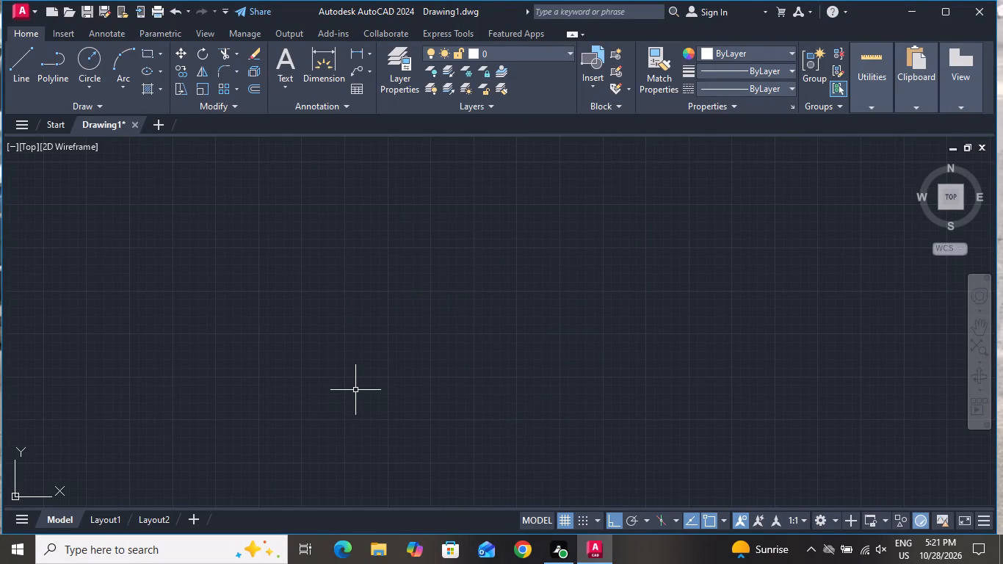
Set the drawing units to Decimal length type with Meters as the insertion scale.
{"action": "type", "text": "un"}
{"action": "key", "text": "space"}
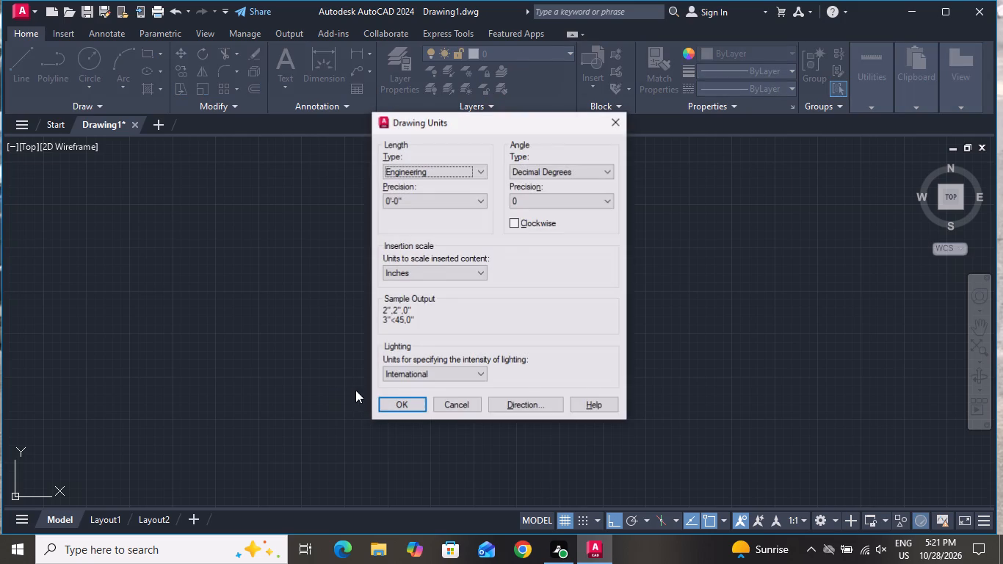
{"action": "left_click", "coordinate": [443, 165]}
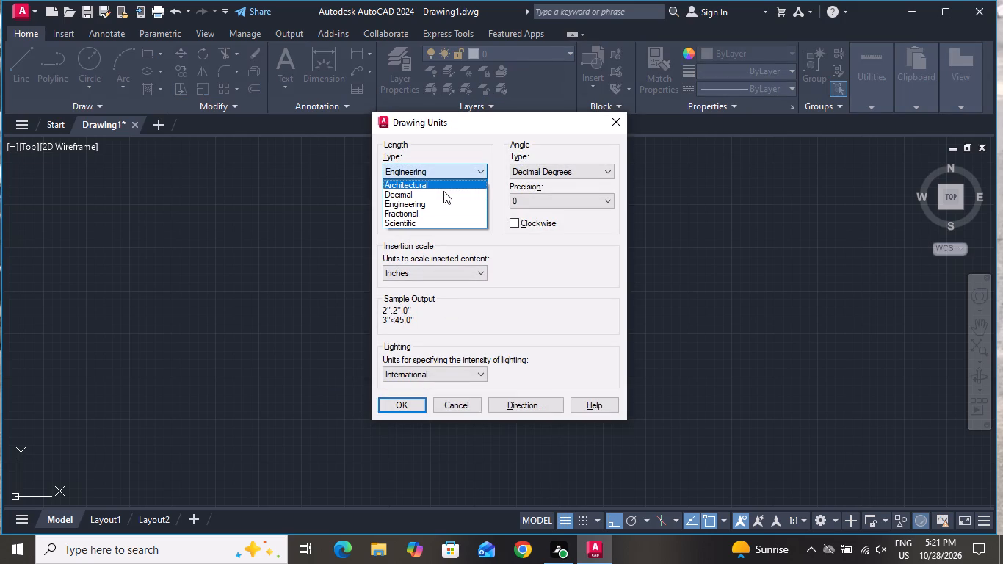
{"action": "left_click", "coordinate": [443, 191]}
{"action": "left_click", "coordinate": [430, 265]}
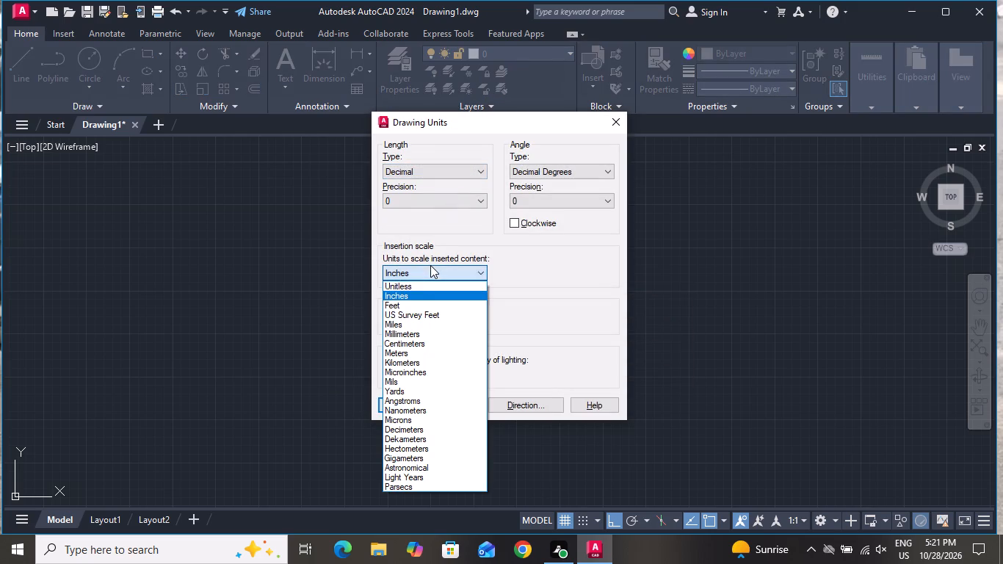
{"action": "left_click", "coordinate": [426, 350]}
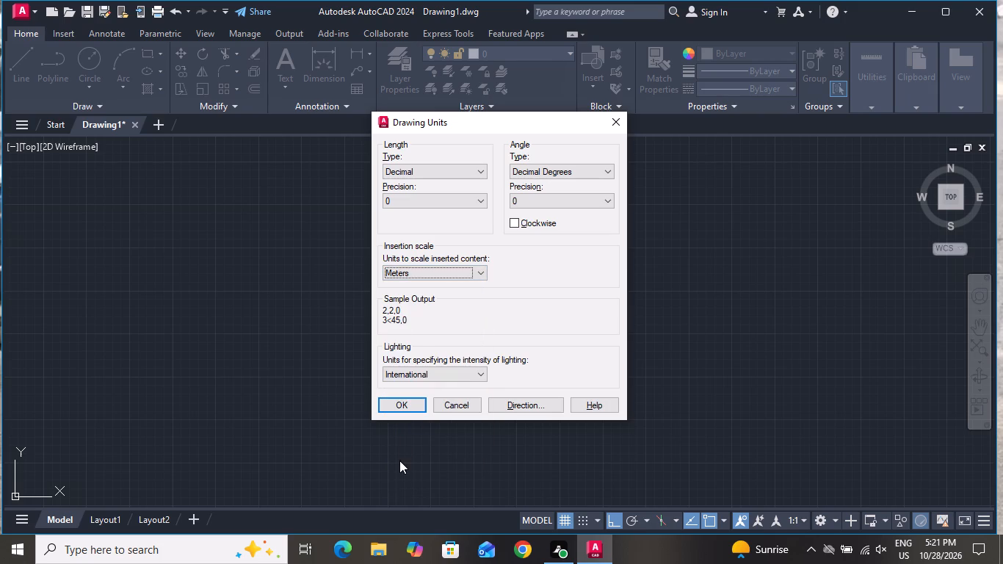
{"action": "left_click", "coordinate": [409, 408]}
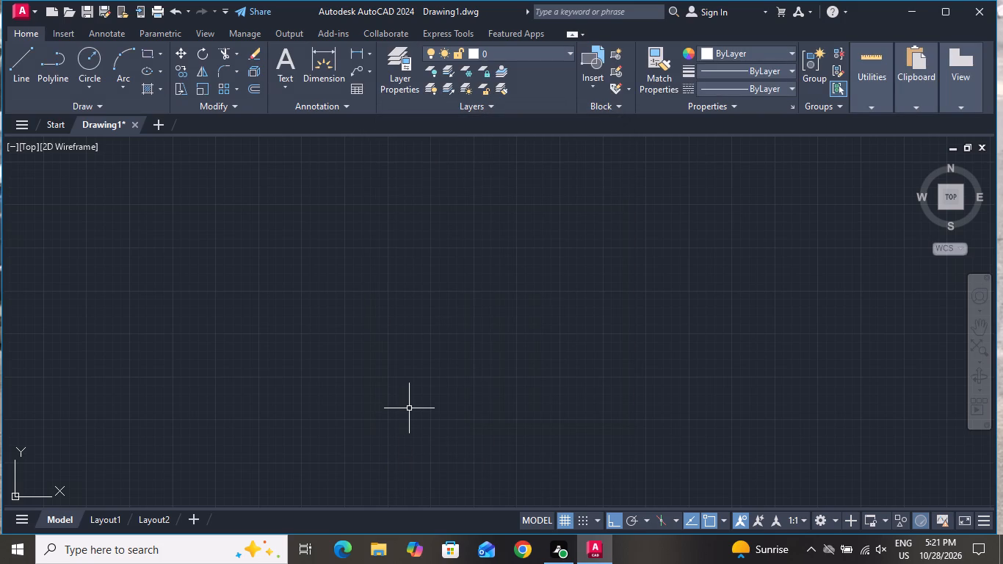
Modify the Standard dimension style's primary units to Decimal format and set the style current.
{"action": "type", "text": "d"}
{"action": "key", "text": "space"}
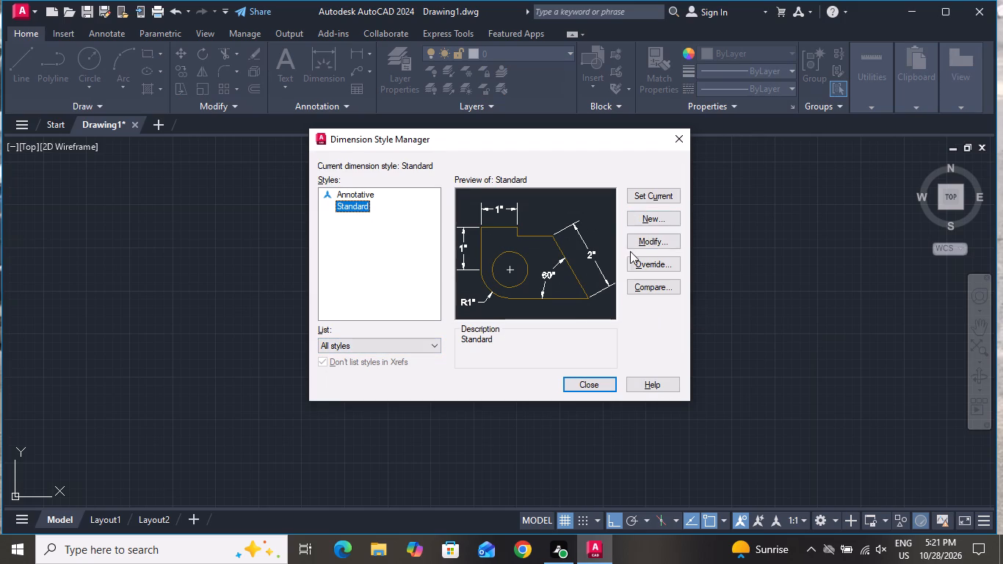
{"action": "left_click", "coordinate": [646, 239]}
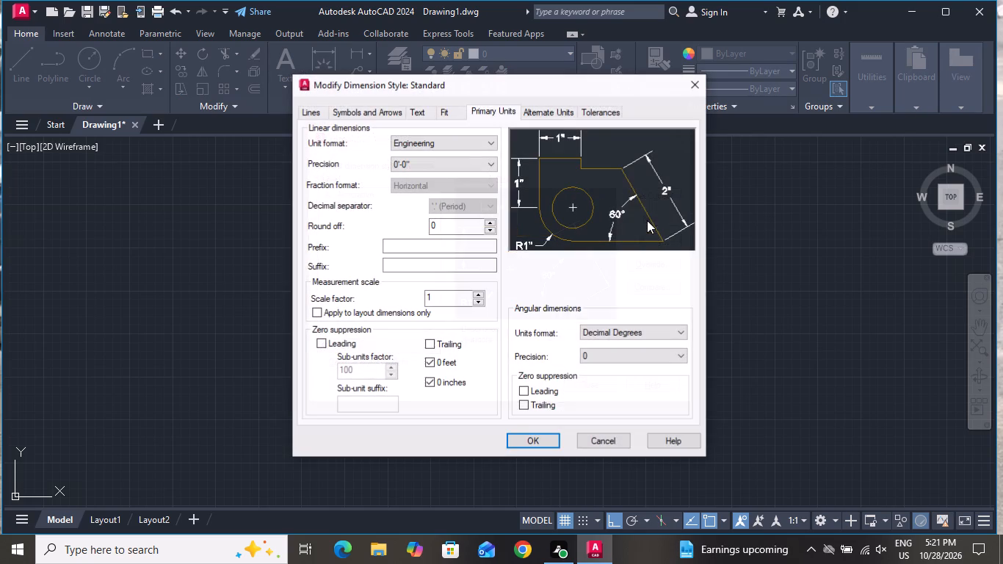
{"action": "left_click", "coordinate": [462, 143]}
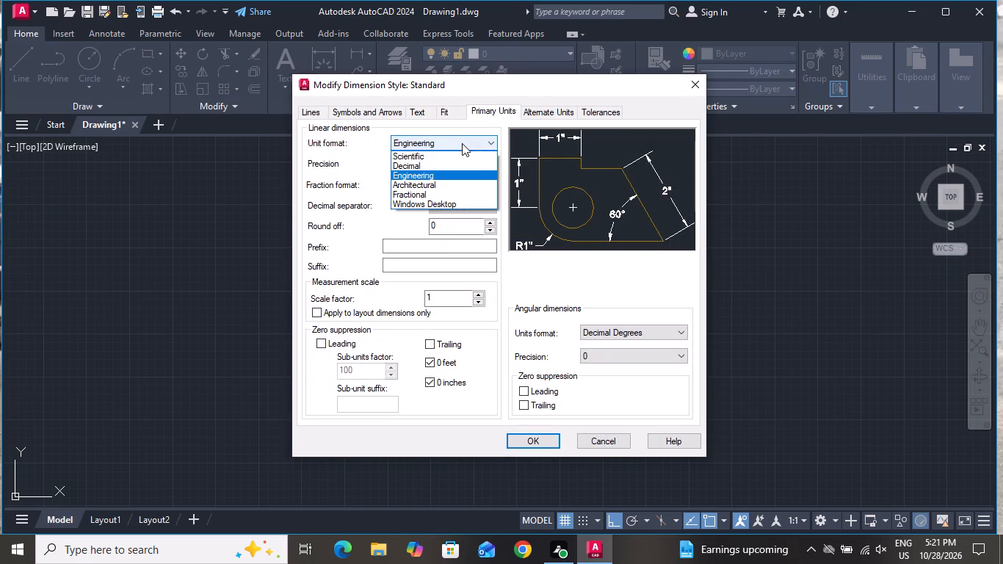
{"action": "left_click", "coordinate": [461, 167]}
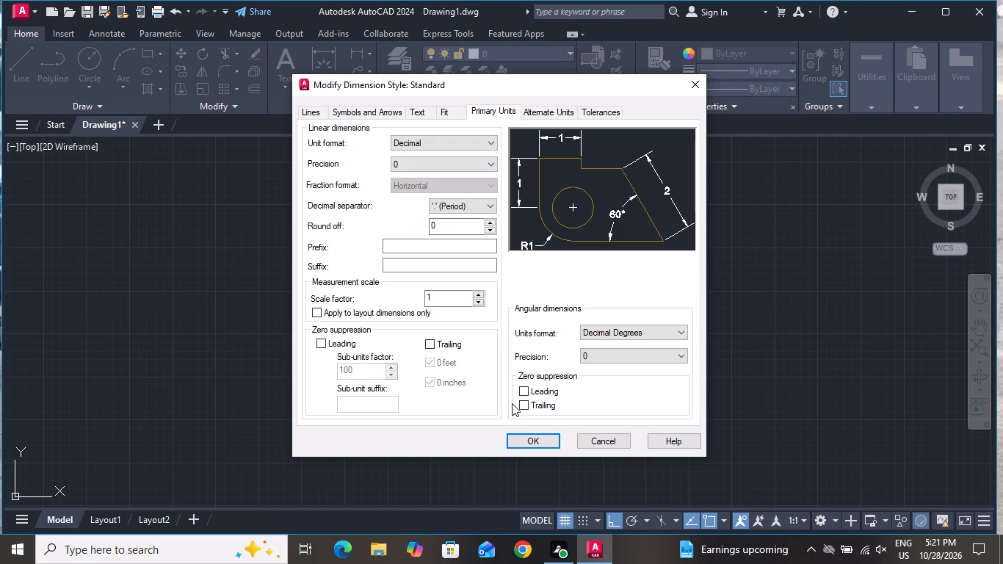
{"action": "left_click", "coordinate": [523, 436]}
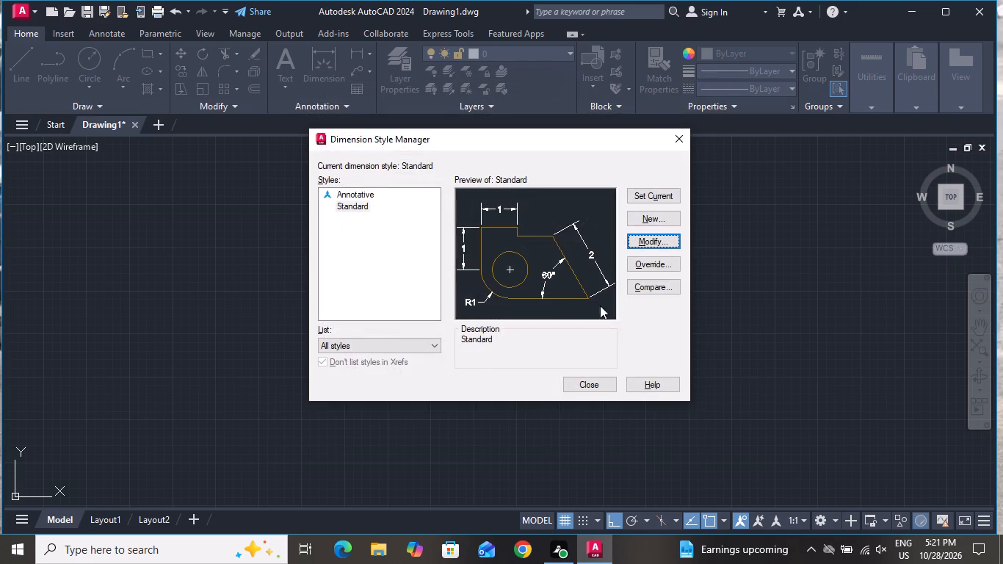
{"action": "left_click", "coordinate": [673, 190]}
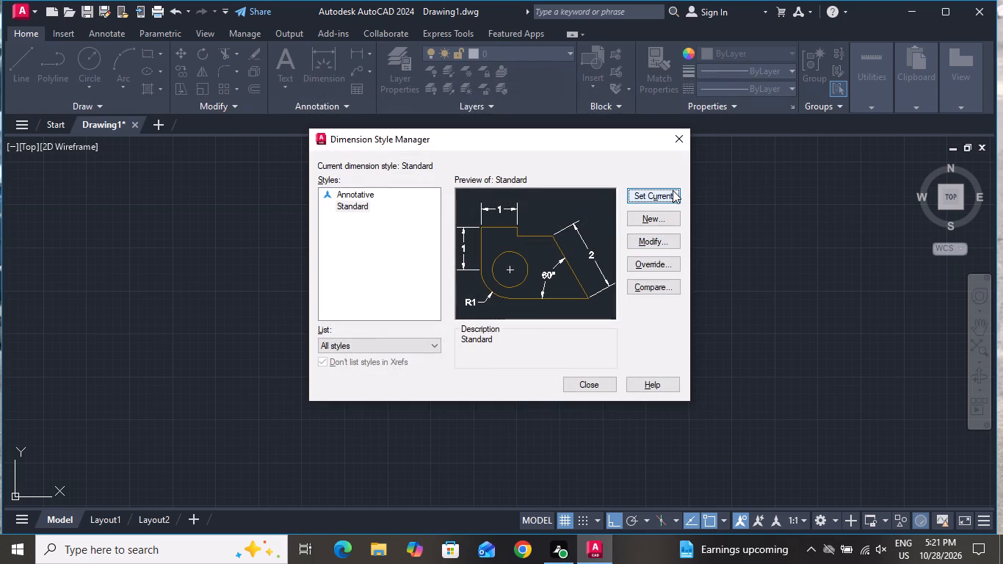
{"action": "left_click", "coordinate": [585, 378]}
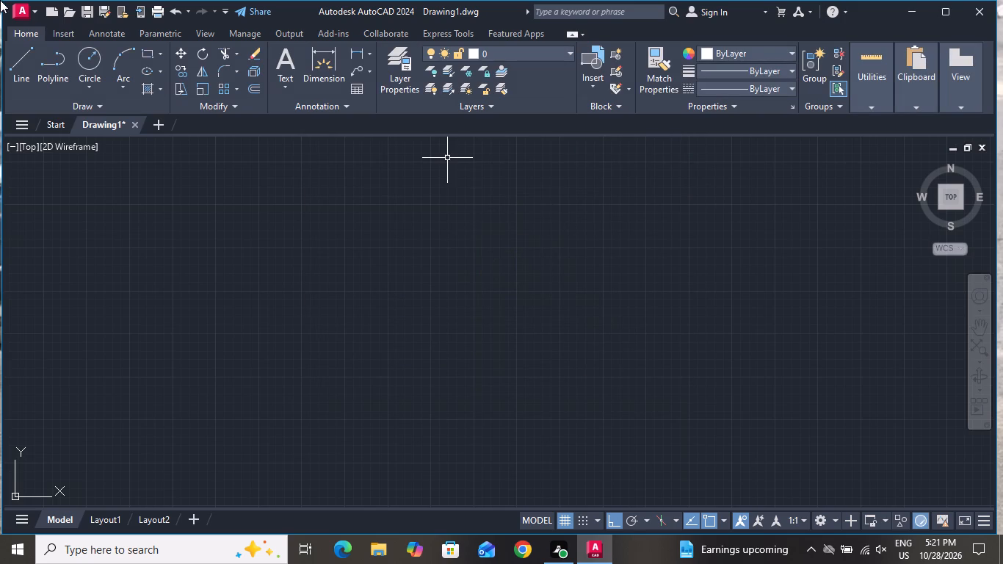
Draw the new outline's top edge with Line, 2.0 long horizontally to the right.
{"action": "left_click", "coordinate": [11, 60]}
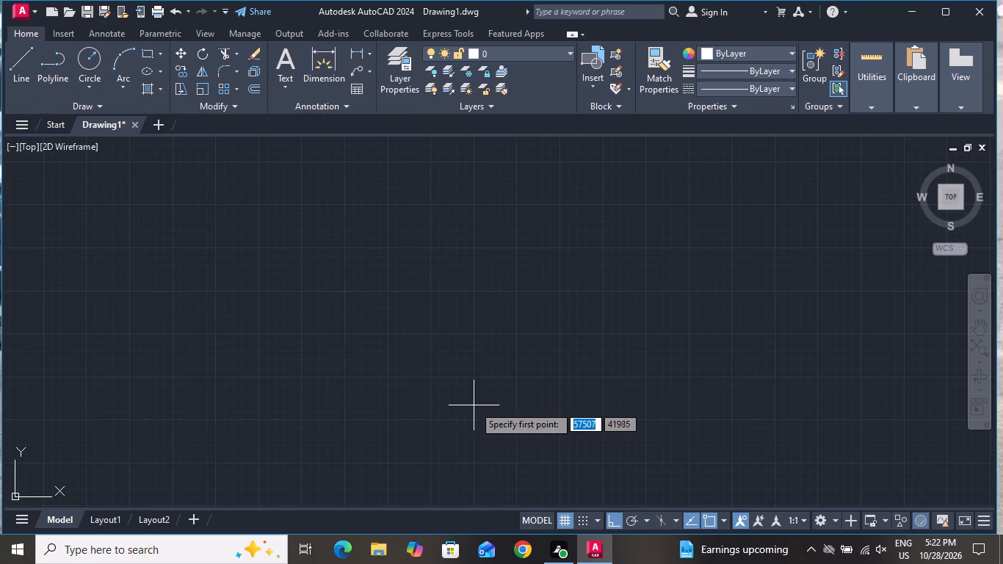
{"action": "left_click", "coordinate": [333, 286]}
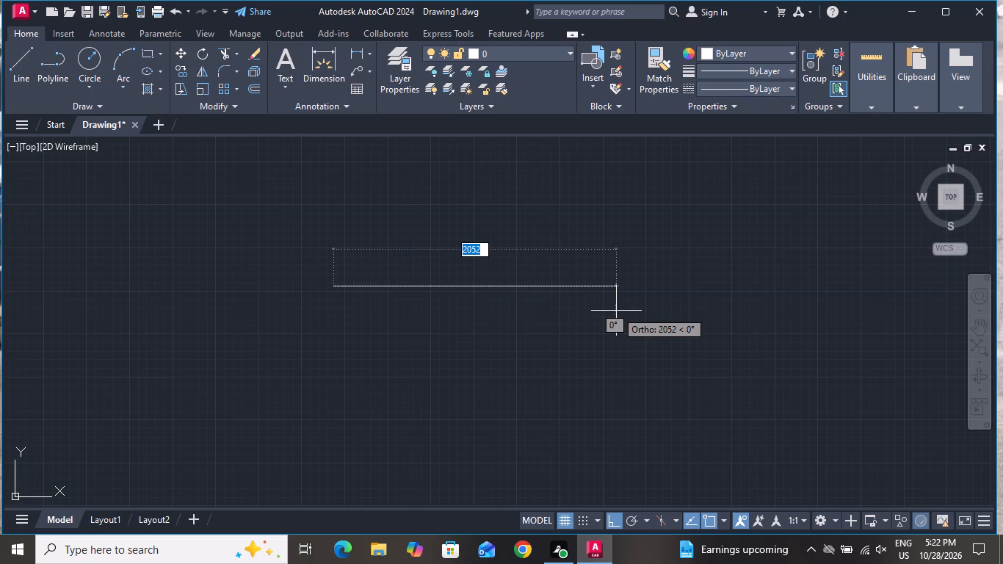
{"action": "key", "text": "2"}
{"action": "key", "text": "apostrophe"}
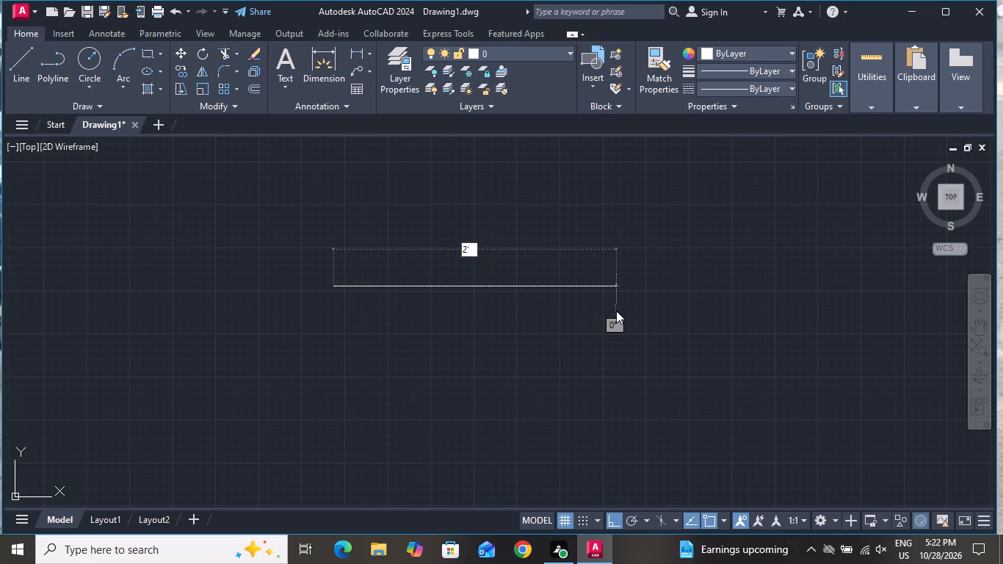
{"action": "key", "text": "BackSpace"}
{"action": "key", "text": "period"}
{"action": "key", "text": "0"}
{"action": "key", "text": "space"}
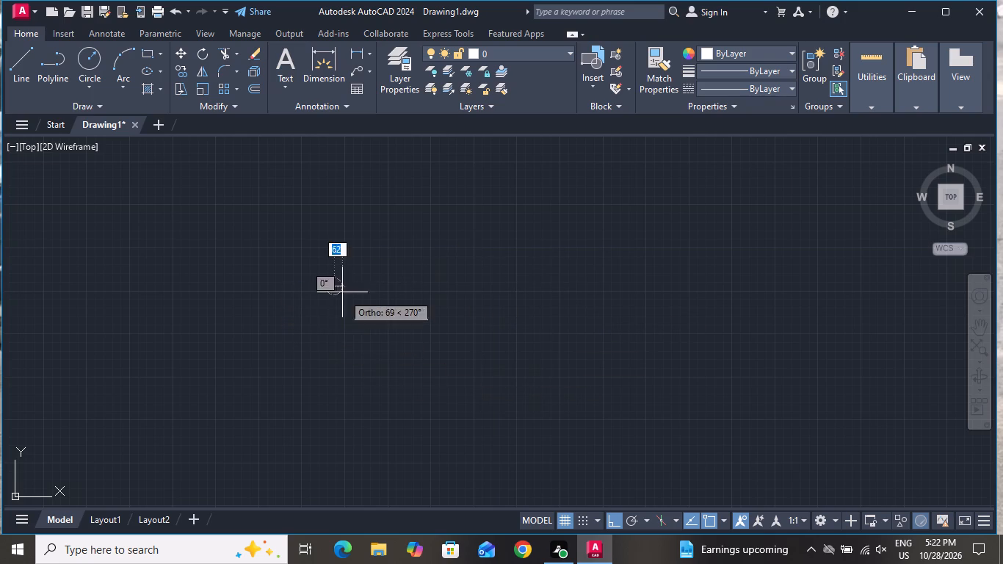
Continue the outline with a 1.25 edge vertically downward from the end of the top edge.
{"action": "scroll", "coordinate": [326, 275], "scroll_direction": "up", "scroll_amount": 4}
{"action": "scroll", "coordinate": [375, 365], "scroll_direction": "up", "scroll_amount": 3}
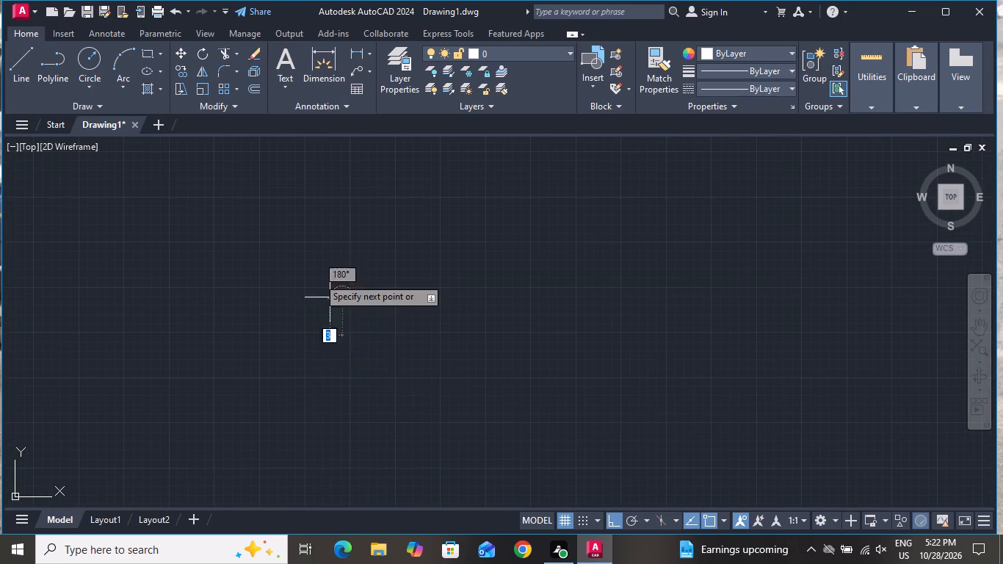
{"action": "scroll", "coordinate": [318, 277], "scroll_direction": "up", "scroll_amount": 4}
{"action": "scroll", "coordinate": [473, 255], "scroll_direction": "down", "scroll_amount": 3}
{"action": "scroll", "coordinate": [489, 304], "scroll_direction": "up", "scroll_amount": 2}
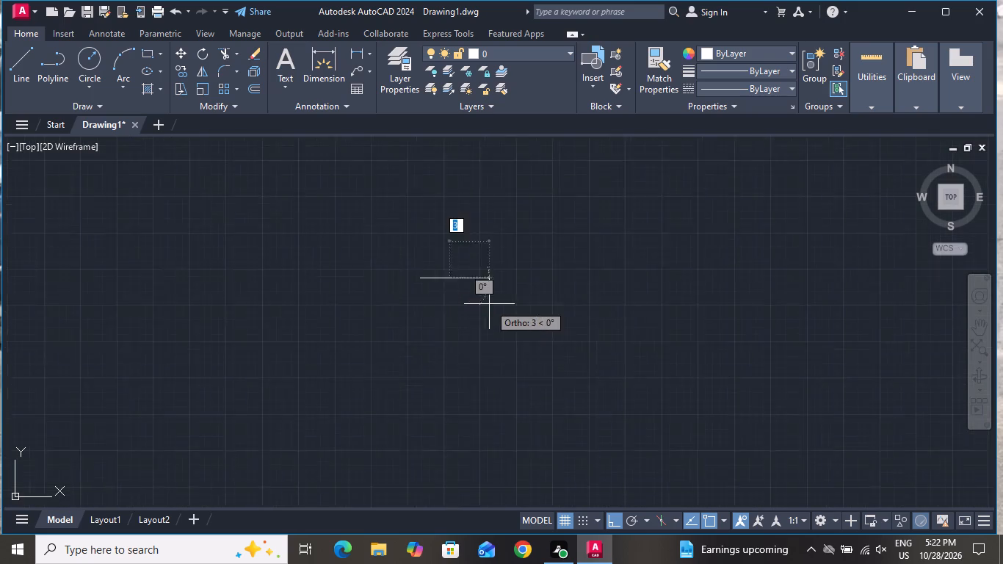
{"action": "scroll", "coordinate": [489, 304], "scroll_direction": "up", "scroll_amount": 2}
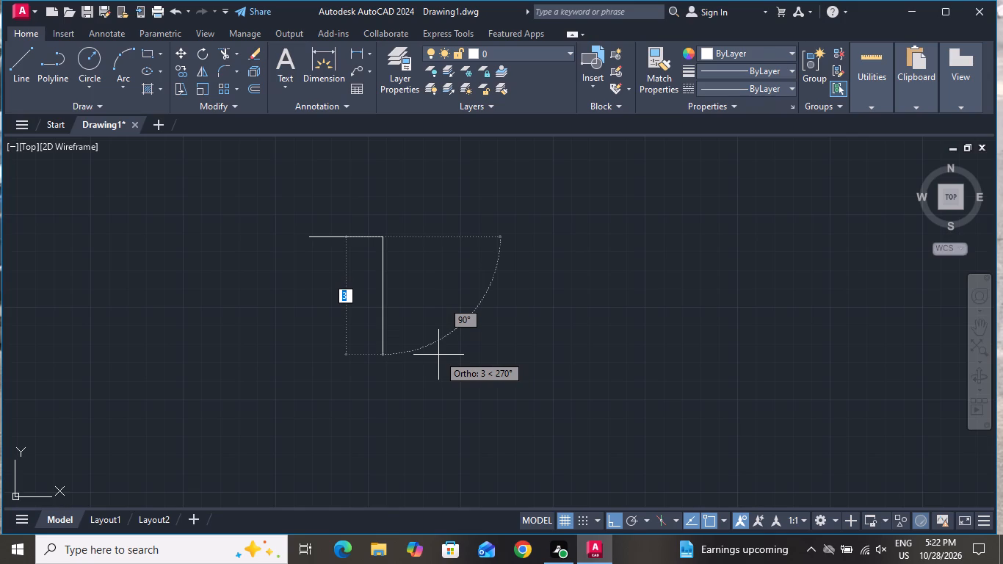
{"action": "key", "text": "1"}
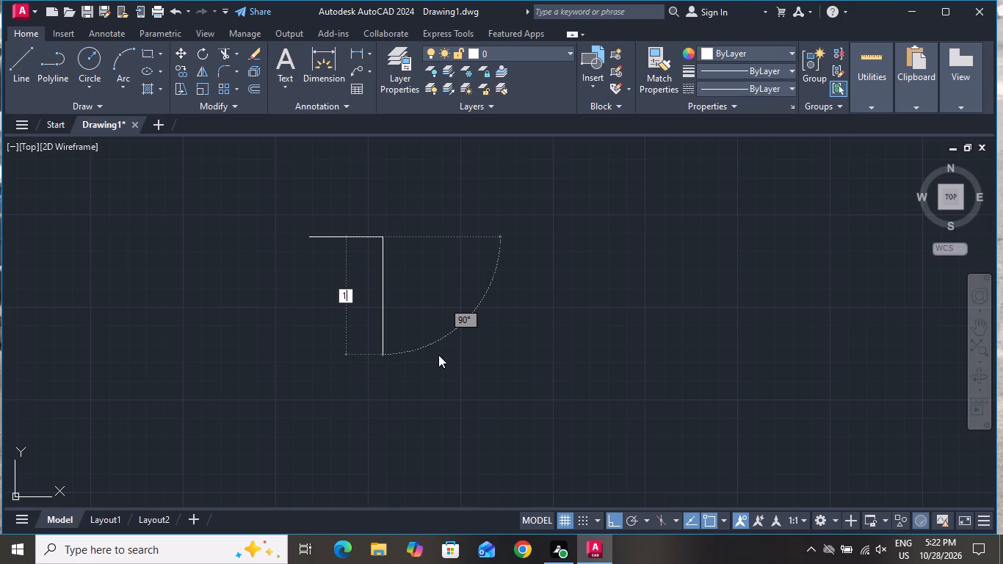
{"action": "type", "text": ".25"}
{"action": "key", "text": "space"}
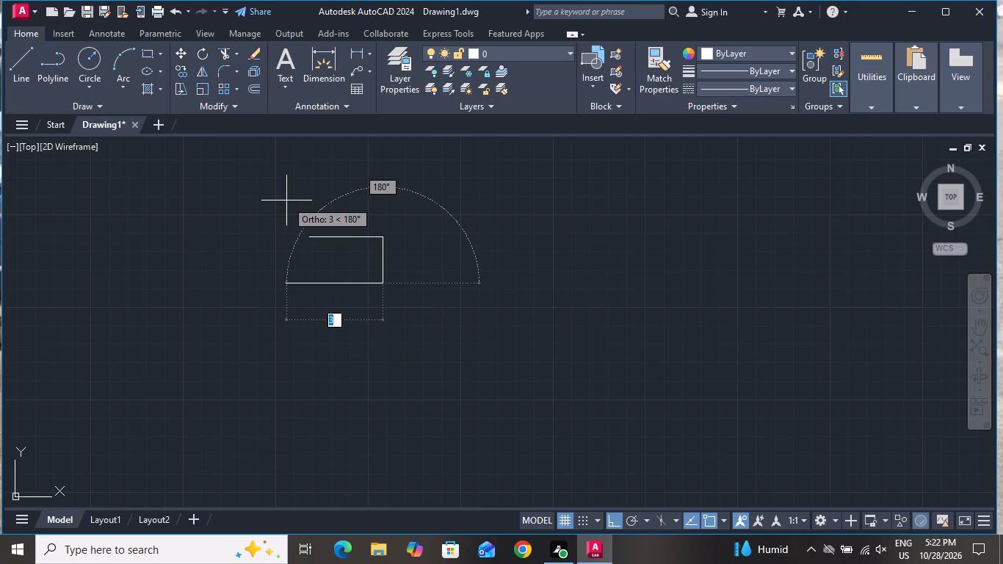
Complete the rectangle with a 2.0 bottom edge to the left and a 1.25 edge up to the start point.
{"action": "key", "text": "2"}
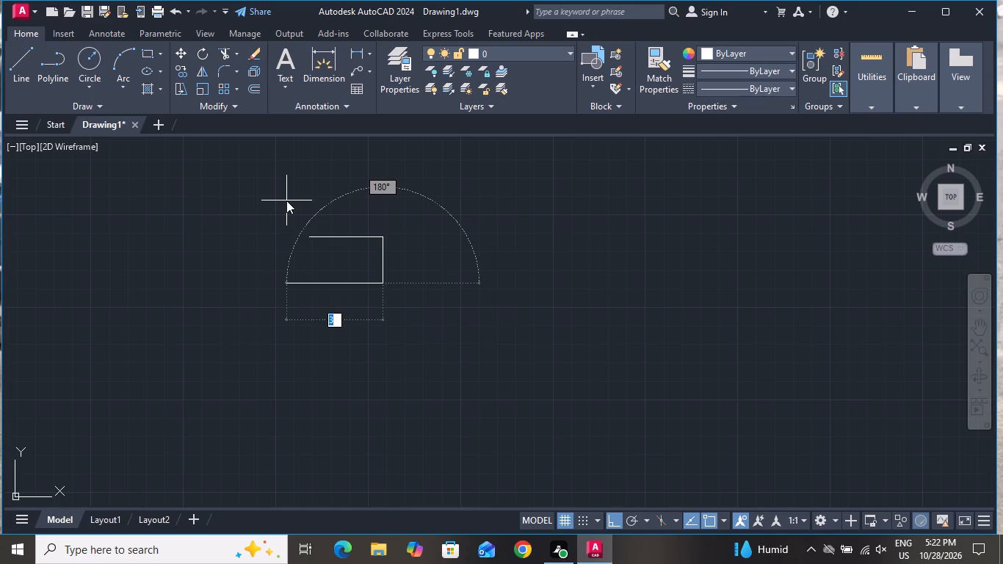
{"action": "key", "text": "period"}
{"action": "type", "text": "0"}
{"action": "key", "text": "space"}
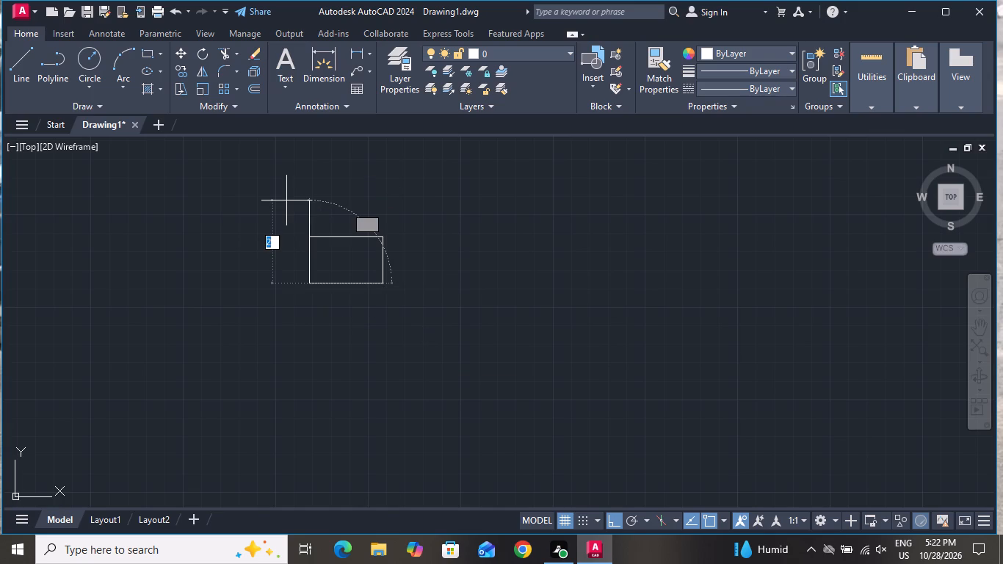
{"action": "key", "text": "1"}
{"action": "key", "text": "period"}
{"action": "key", "text": "2"}
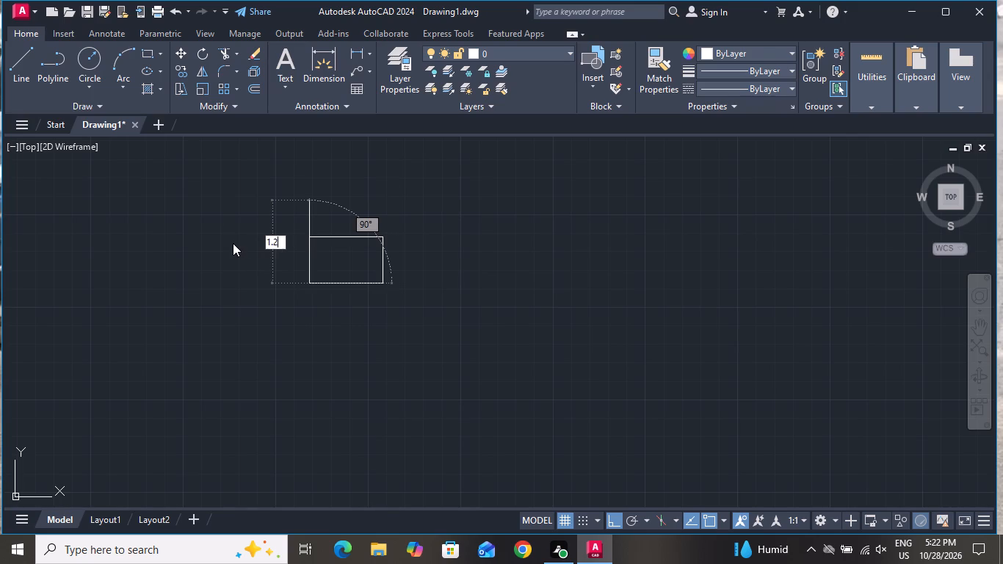
{"action": "key", "text": "5"}
{"action": "key", "text": "space"}
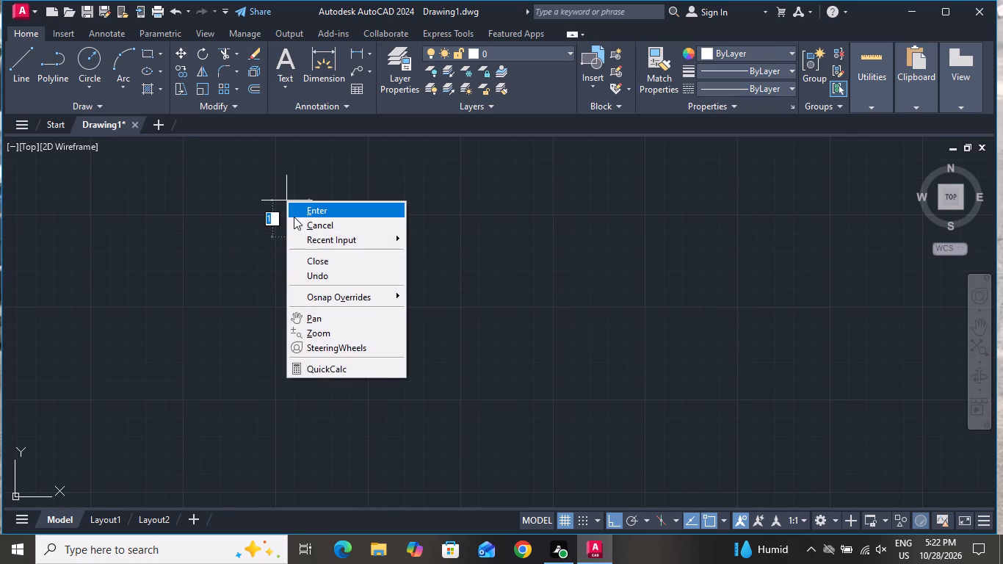
End the Line command after the closed rectangle.
{"action": "left_click", "coordinate": [297, 226]}
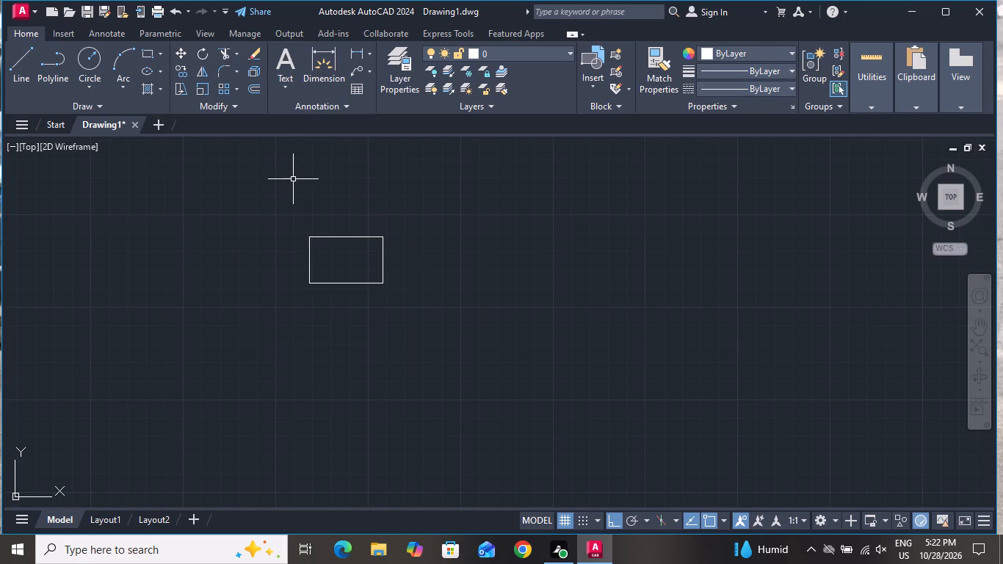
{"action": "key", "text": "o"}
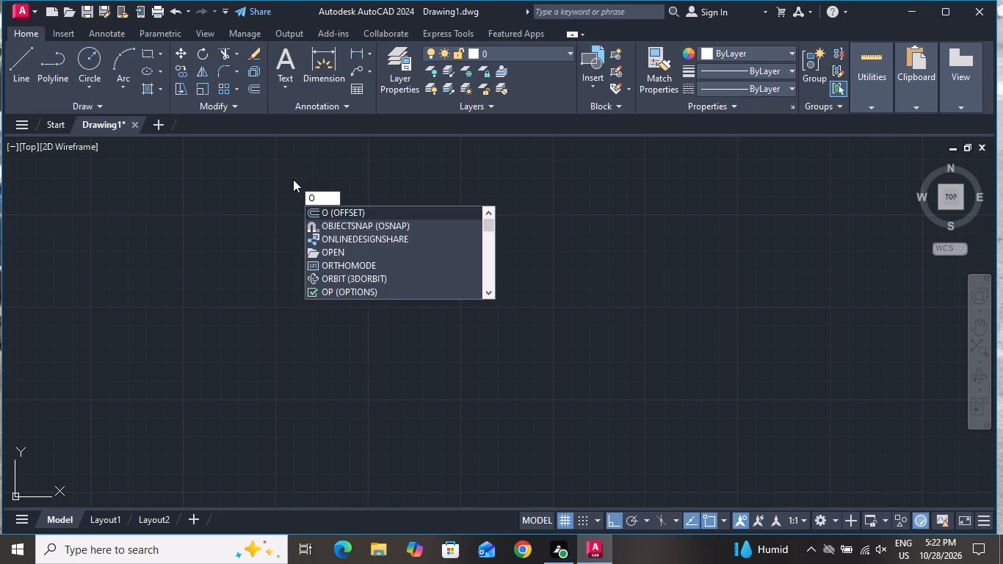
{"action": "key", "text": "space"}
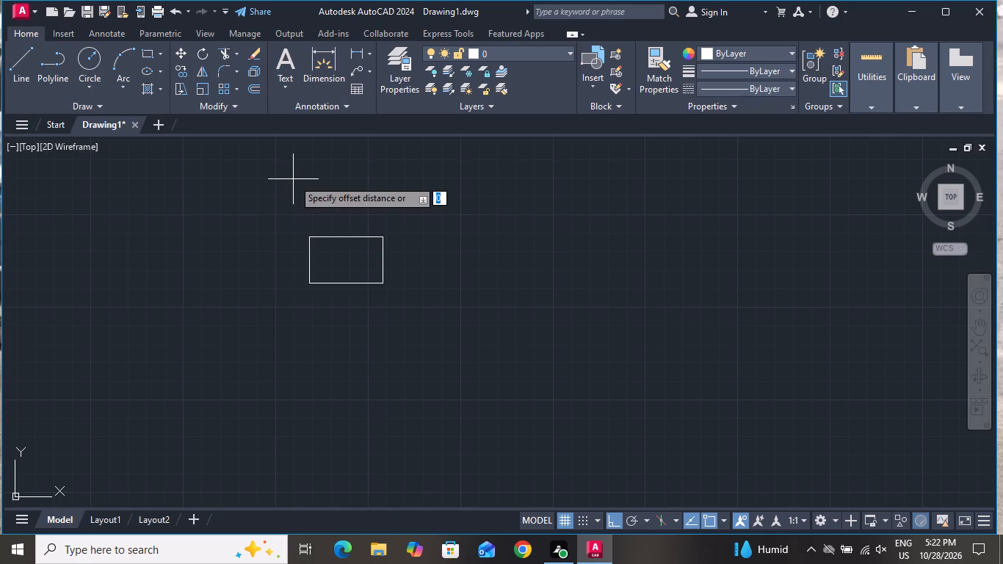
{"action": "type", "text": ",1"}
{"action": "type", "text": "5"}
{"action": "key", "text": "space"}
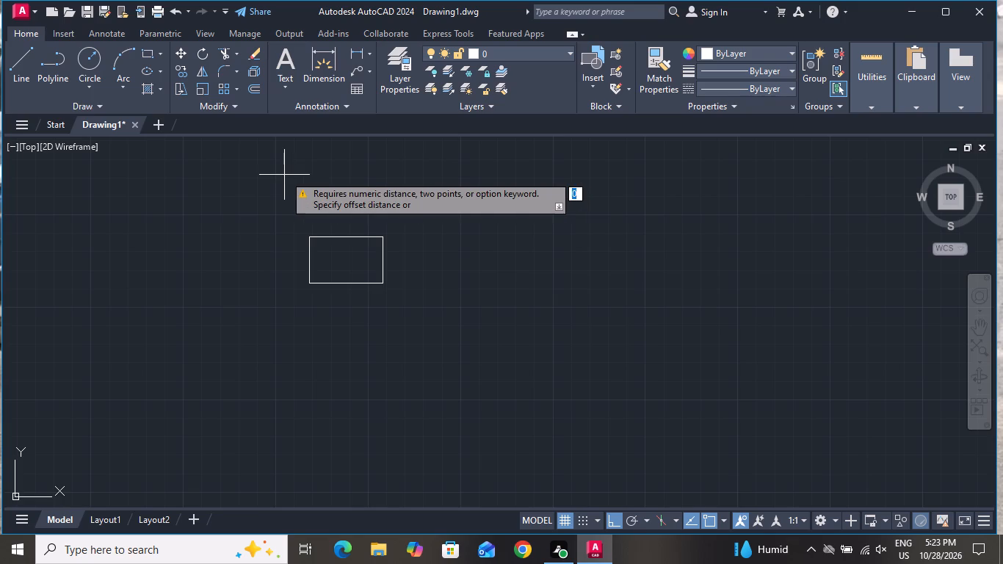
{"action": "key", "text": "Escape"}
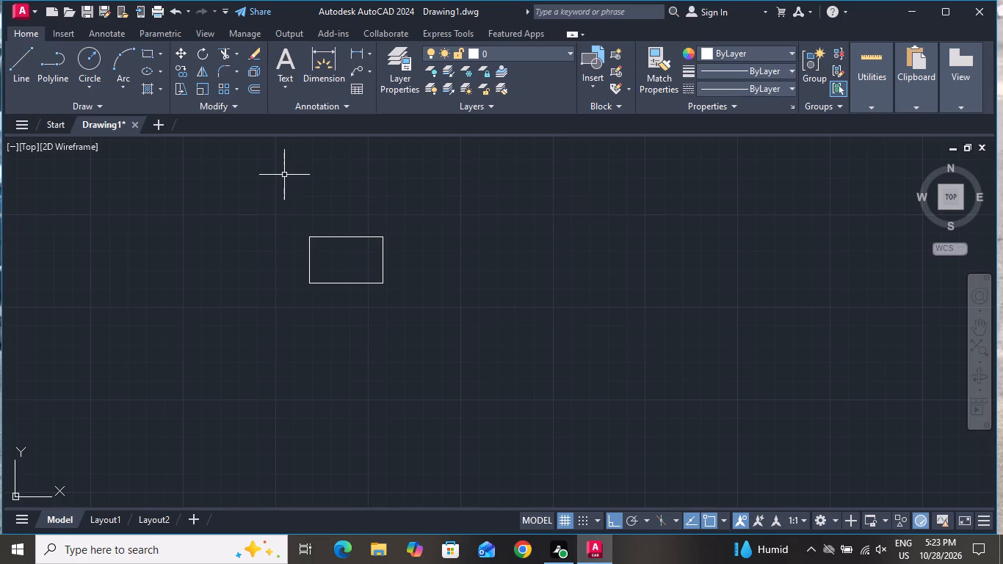
Offset all four edges of the rectangle outward by a distance of 15, and end the Offset command.
{"action": "type", "text": "o"}
{"action": "key", "text": "space"}
{"action": "key", "text": "1"}
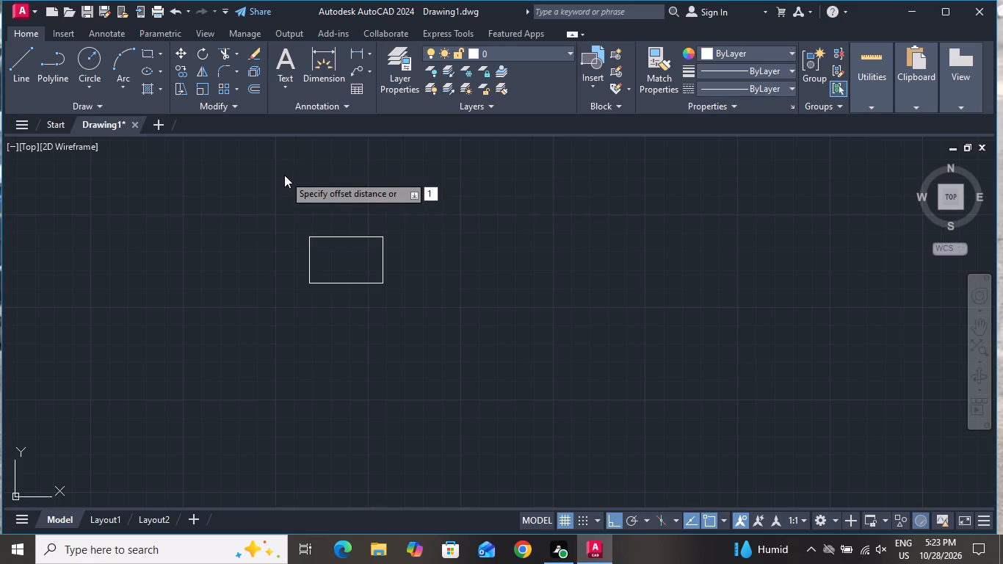
{"action": "type", "text": "5"}
{"action": "key", "text": "space"}
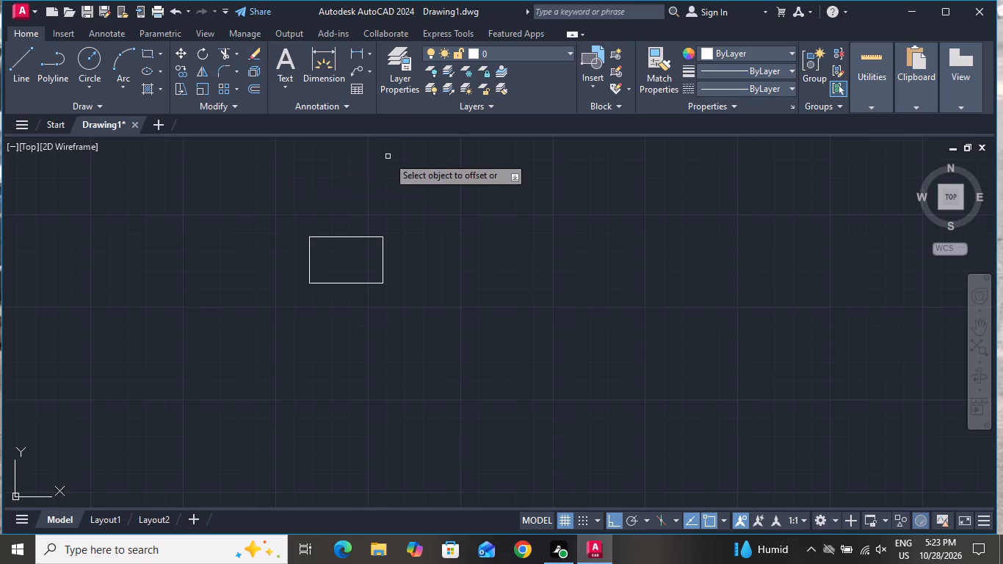
{"action": "left_click", "coordinate": [349, 238]}
{"action": "left_click", "coordinate": [355, 190]}
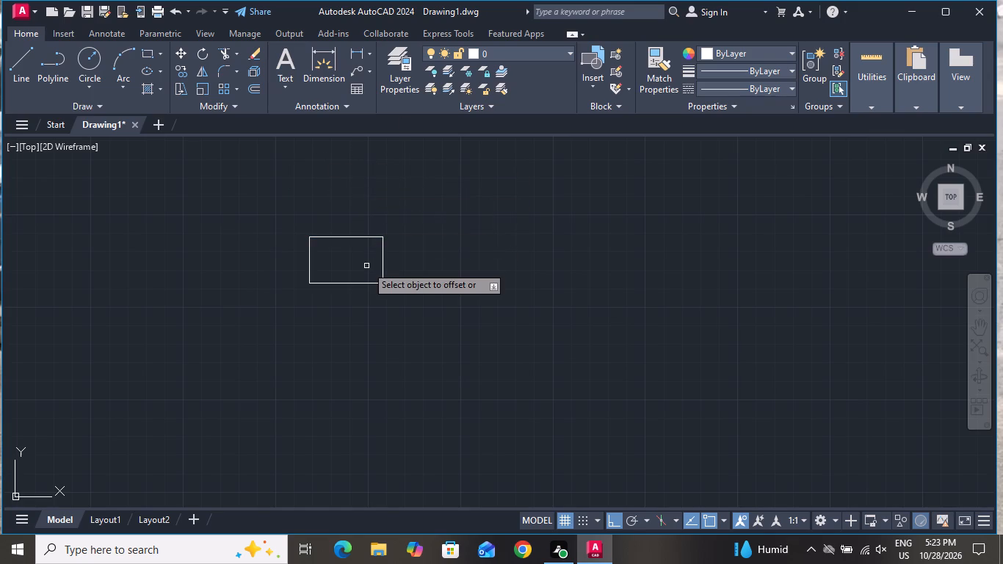
{"action": "left_click", "coordinate": [383, 256]}
{"action": "left_click", "coordinate": [477, 270]}
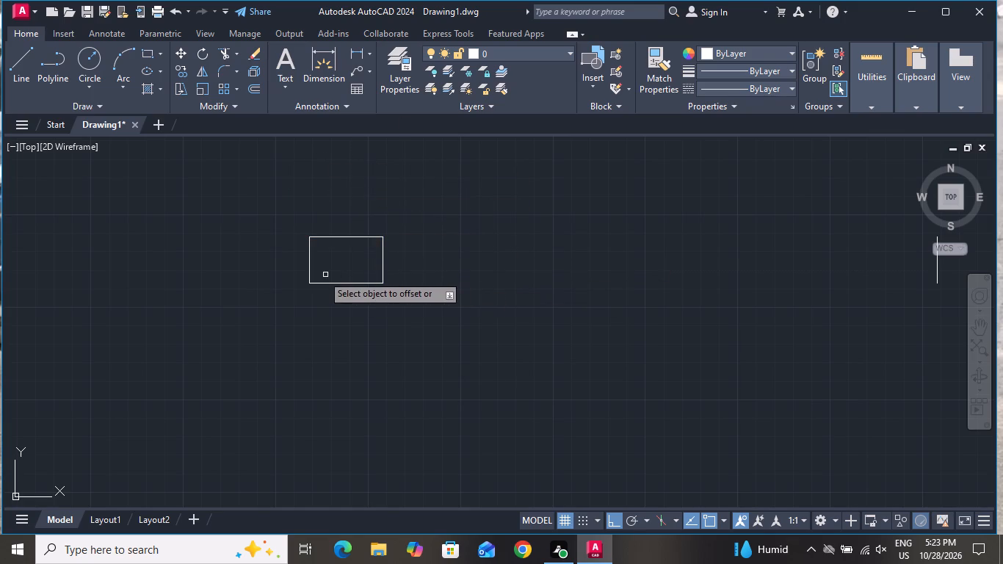
{"action": "left_click", "coordinate": [311, 265]}
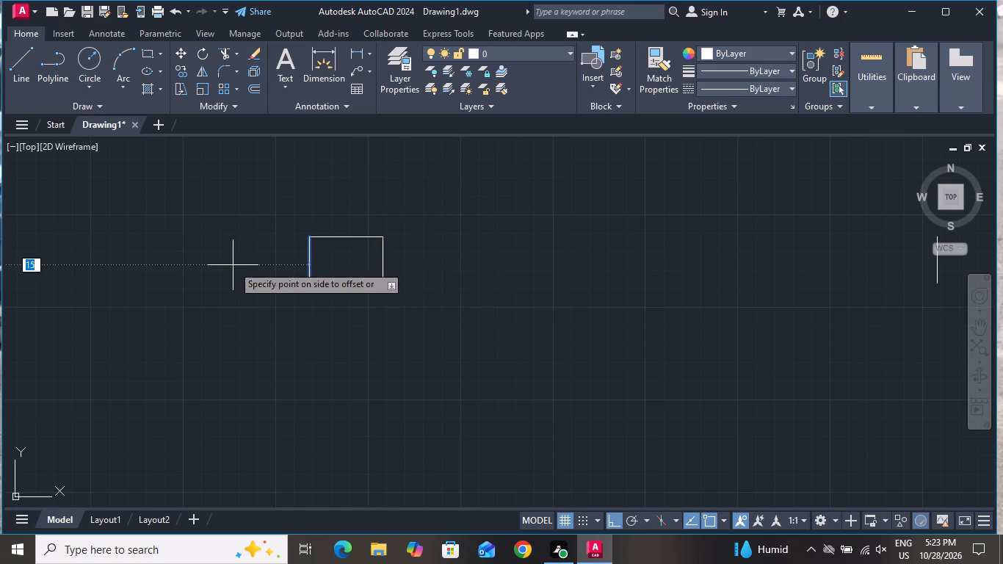
{"action": "left_click", "coordinate": [233, 265]}
{"action": "left_click", "coordinate": [370, 283]}
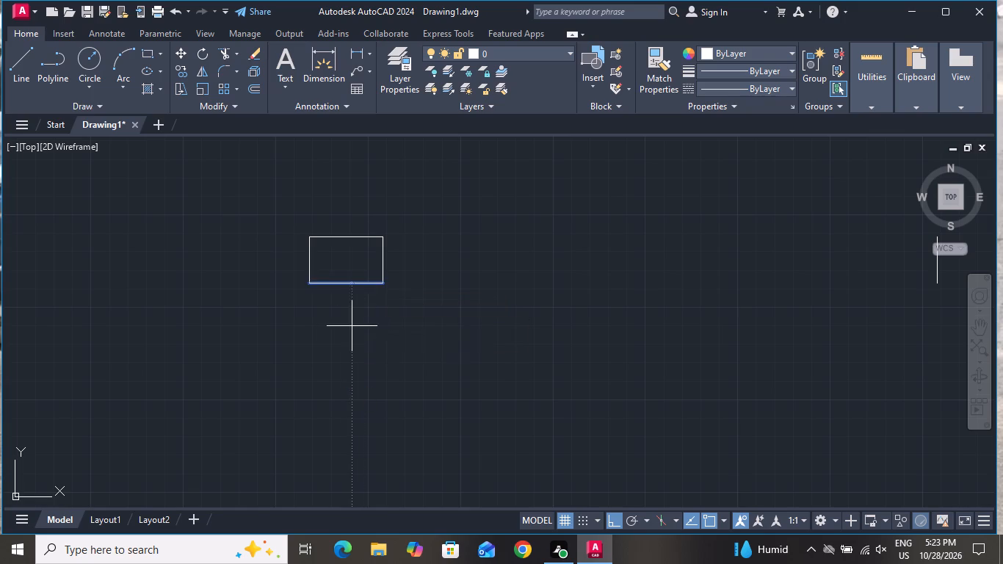
{"action": "left_click", "coordinate": [352, 326]}
{"action": "scroll", "coordinate": [418, 257], "scroll_direction": "down", "scroll_amount": 4}
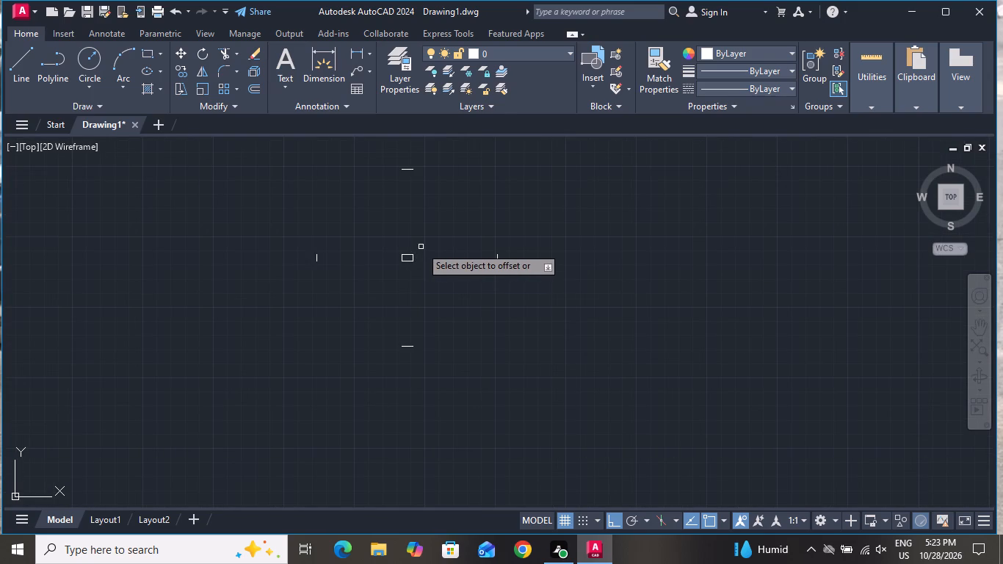
{"action": "scroll", "coordinate": [405, 246], "scroll_direction": "up", "scroll_amount": 3}
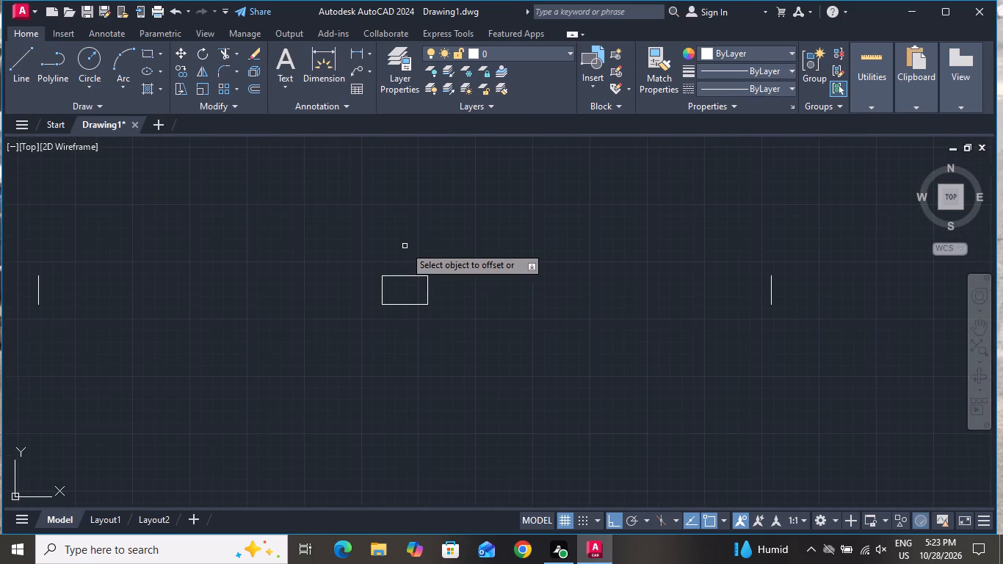
{"action": "scroll", "coordinate": [380, 278], "scroll_direction": "up", "scroll_amount": 3}
{"action": "scroll", "coordinate": [380, 278], "scroll_direction": "down", "scroll_amount": 2}
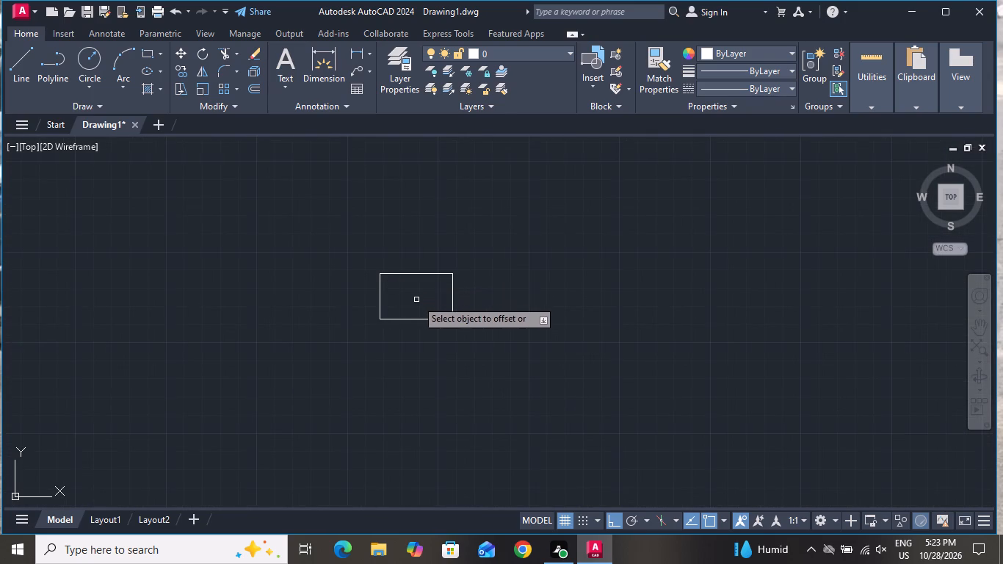
{"action": "right_click", "coordinate": [433, 298]}
{"action": "left_click", "coordinate": [447, 322]}
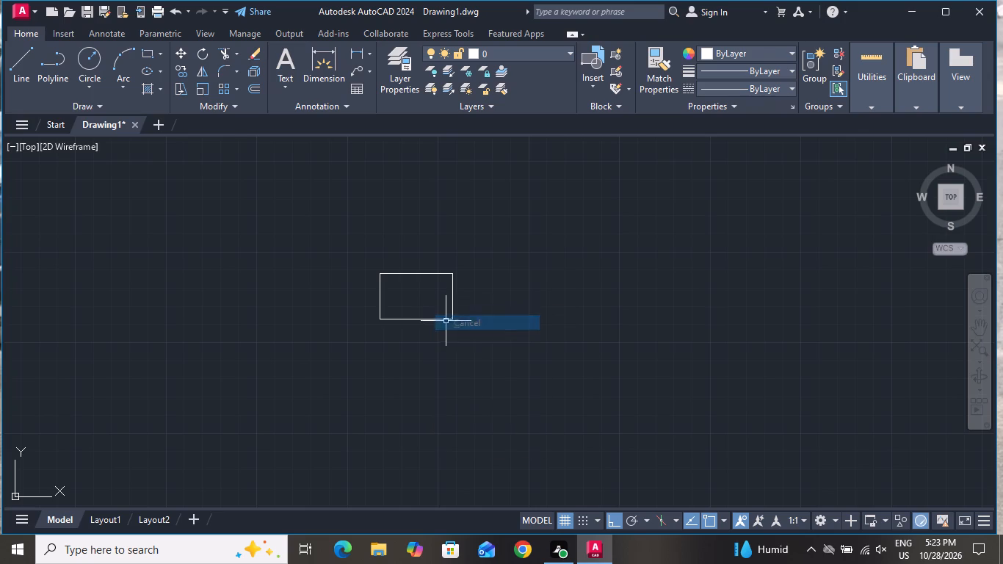
Offset the rectangle's top, right, left and bottom edges outward by 0.15, and end the Offset command.
{"action": "scroll", "coordinate": [457, 298], "scroll_direction": "up", "scroll_amount": 1}
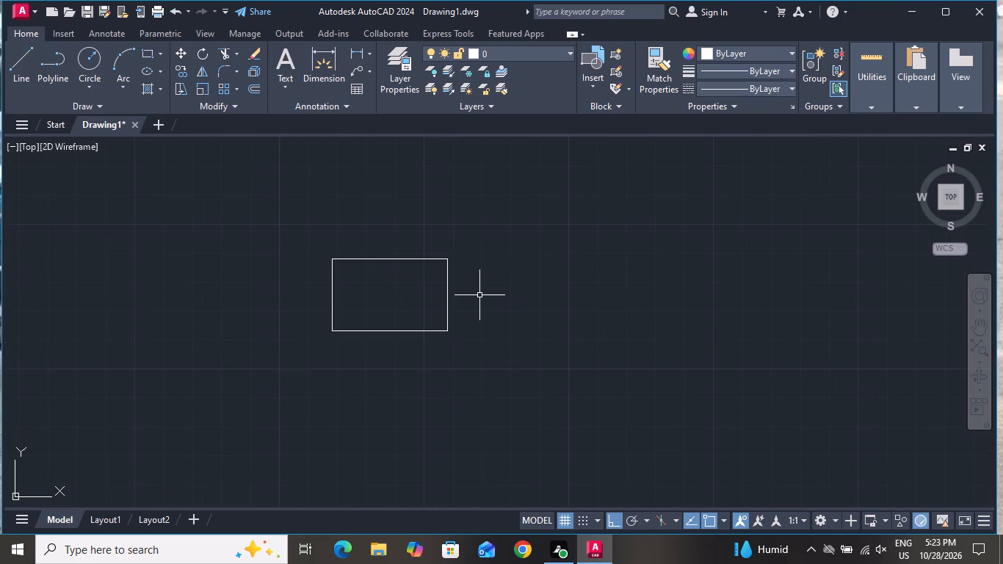
{"action": "key", "text": "o"}
{"action": "key", "text": "space"}
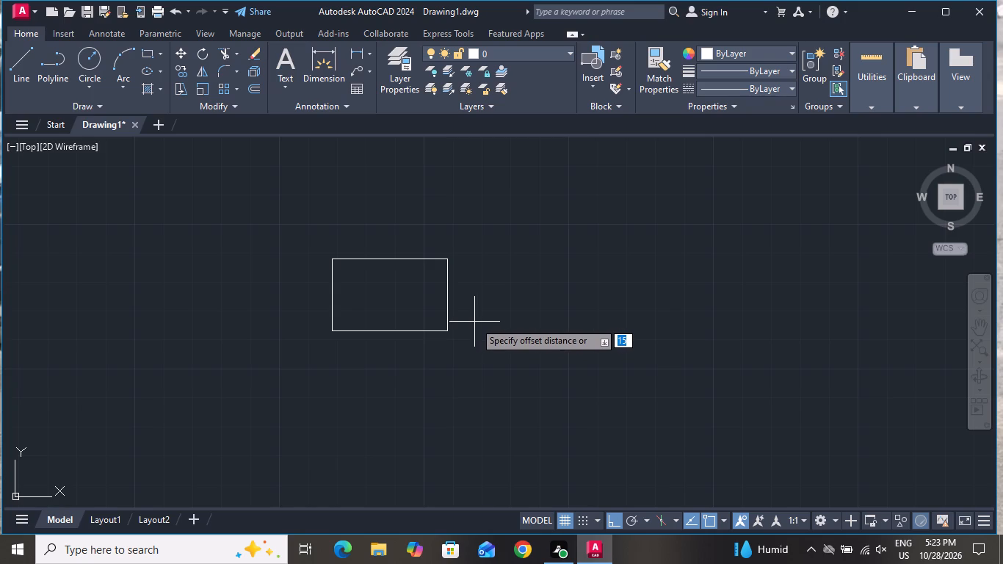
{"action": "key", "text": "period"}
{"action": "key", "text": "1"}
{"action": "key", "text": "5"}
{"action": "key", "text": "space"}
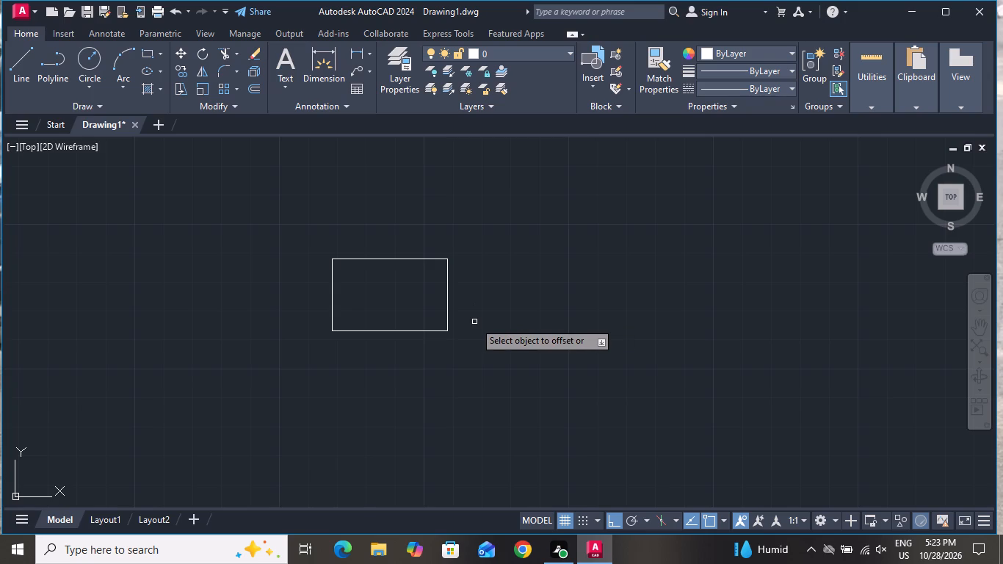
{"action": "left_click", "coordinate": [405, 258]}
{"action": "left_click", "coordinate": [402, 223]}
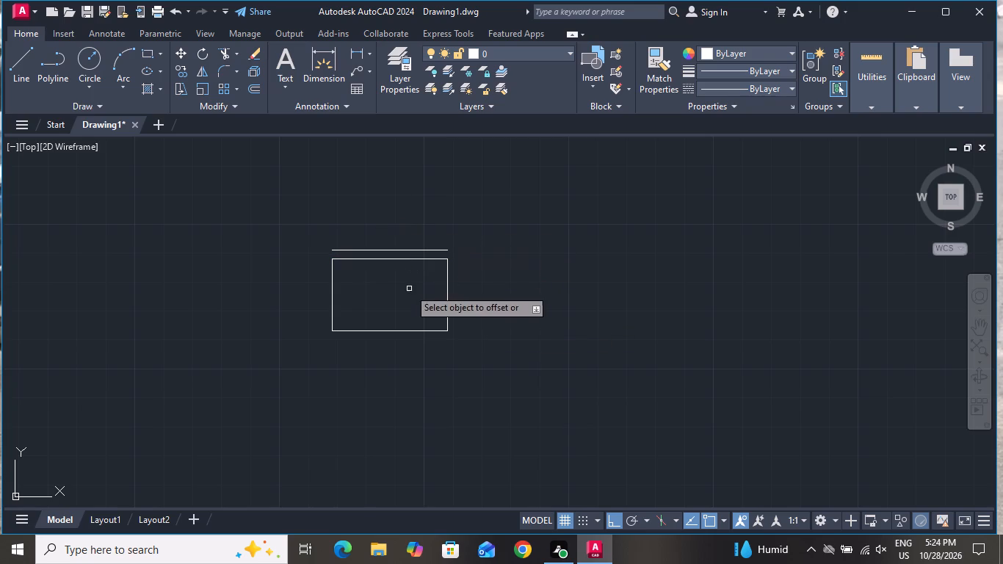
{"action": "left_click", "coordinate": [447, 283]}
{"action": "left_click", "coordinate": [590, 311]}
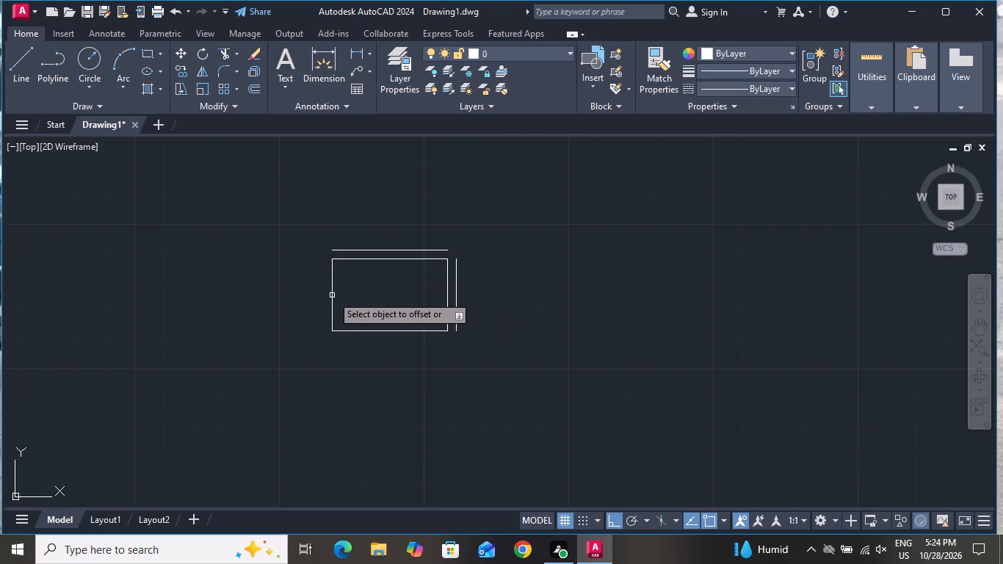
{"action": "left_click", "coordinate": [332, 295]}
{"action": "left_click", "coordinate": [273, 298]}
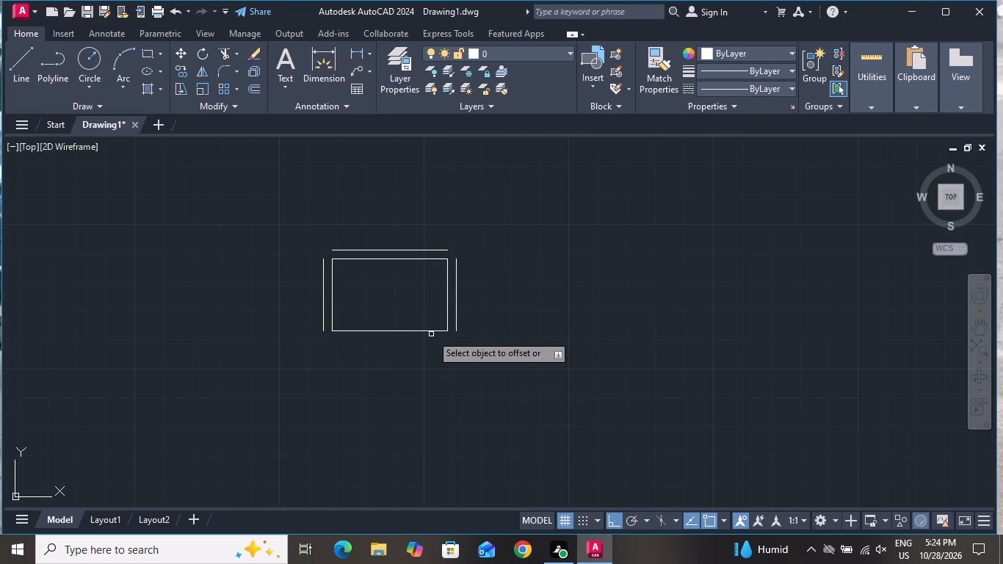
{"action": "left_click", "coordinate": [431, 332]}
{"action": "left_click", "coordinate": [434, 377]}
{"action": "right_click", "coordinate": [514, 272]}
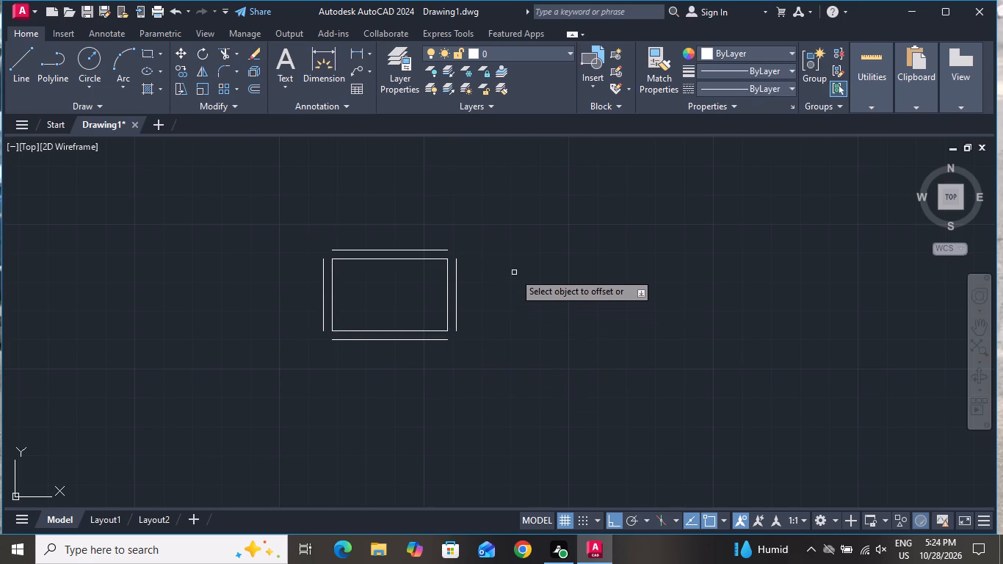
{"action": "left_click", "coordinate": [550, 302]}
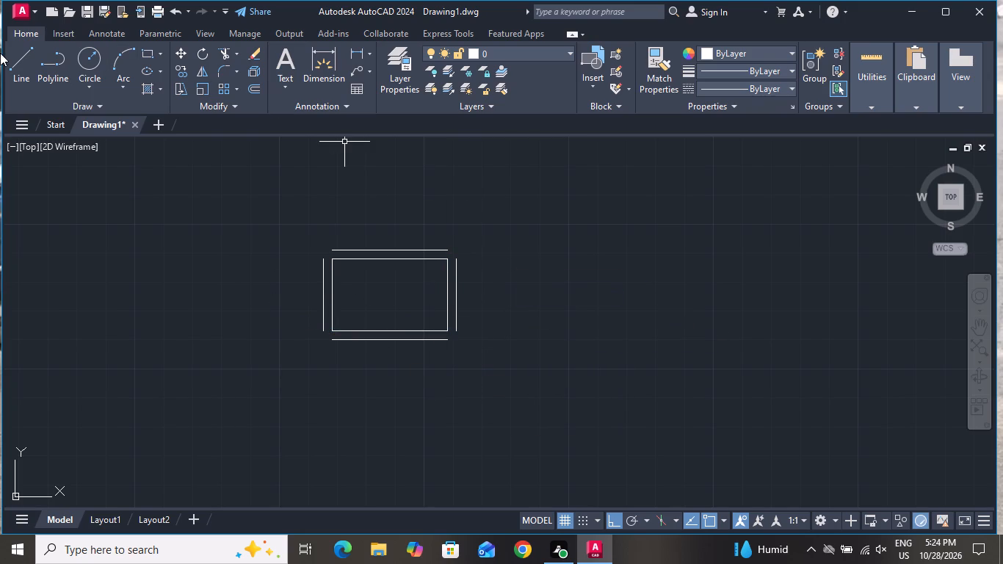
Draw a horizontal line about 5 long to the right from the top end of the right-hand 0.15 offset line.
{"action": "left_click", "coordinate": [11, 61]}
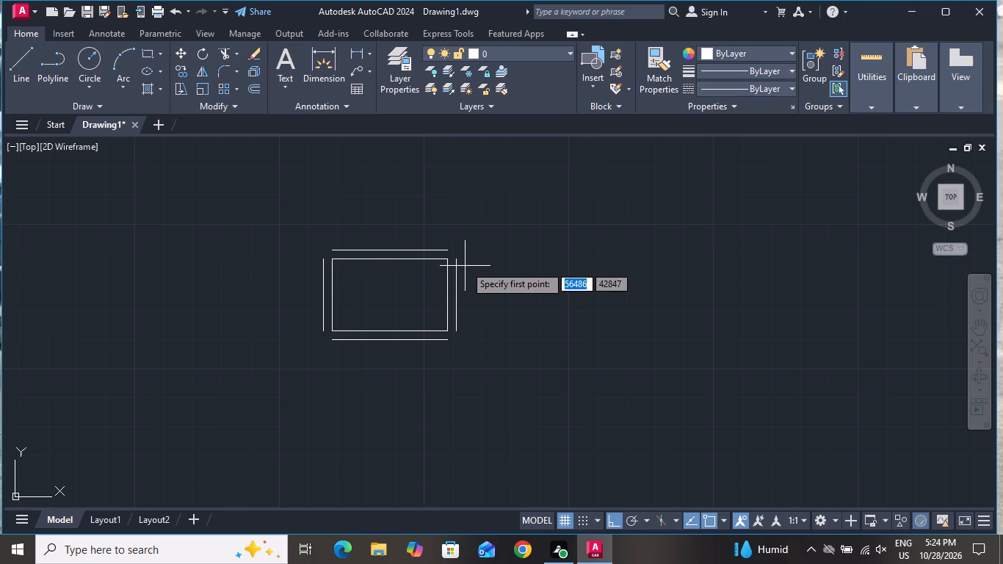
{"action": "left_click", "coordinate": [458, 256]}
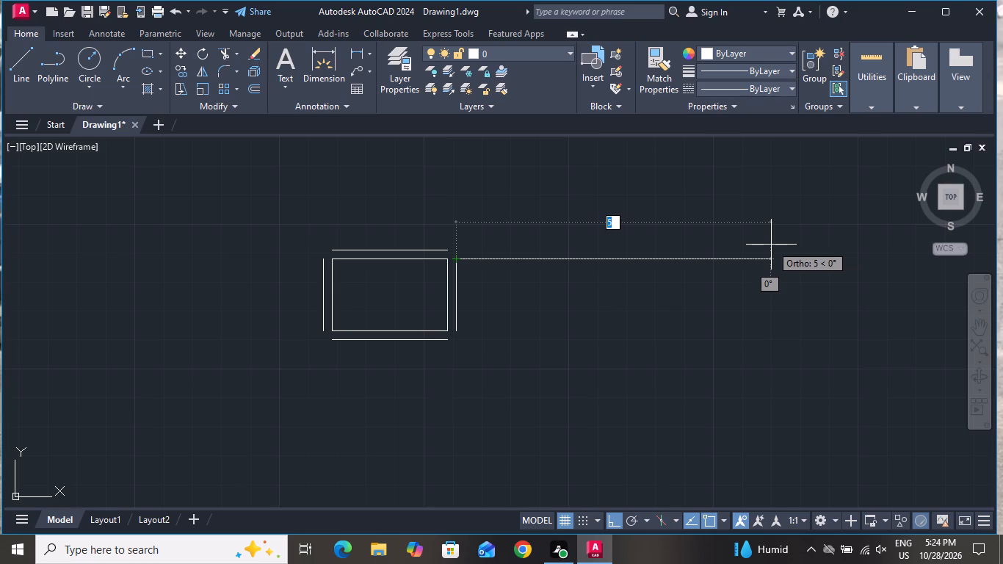
{"action": "left_click", "coordinate": [775, 244]}
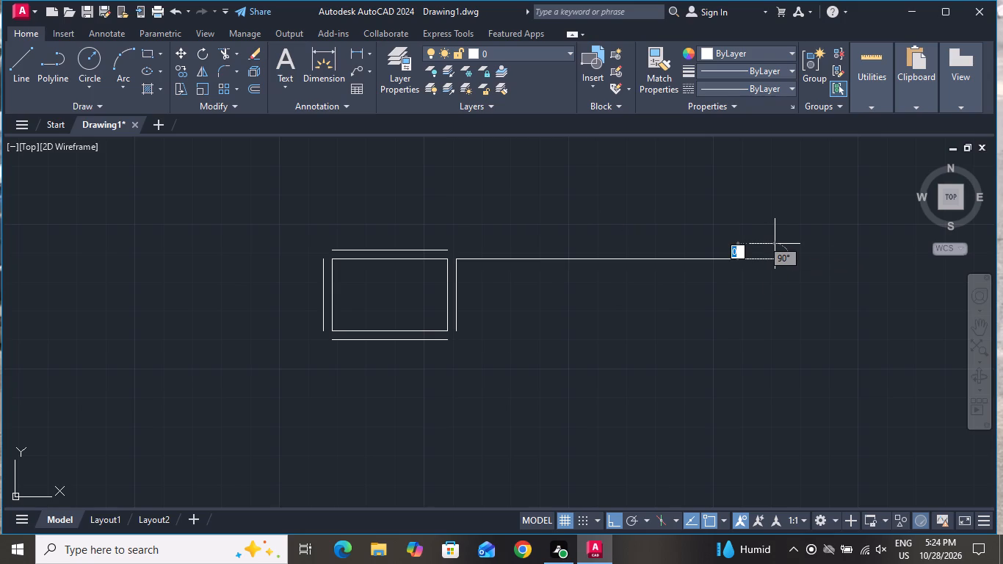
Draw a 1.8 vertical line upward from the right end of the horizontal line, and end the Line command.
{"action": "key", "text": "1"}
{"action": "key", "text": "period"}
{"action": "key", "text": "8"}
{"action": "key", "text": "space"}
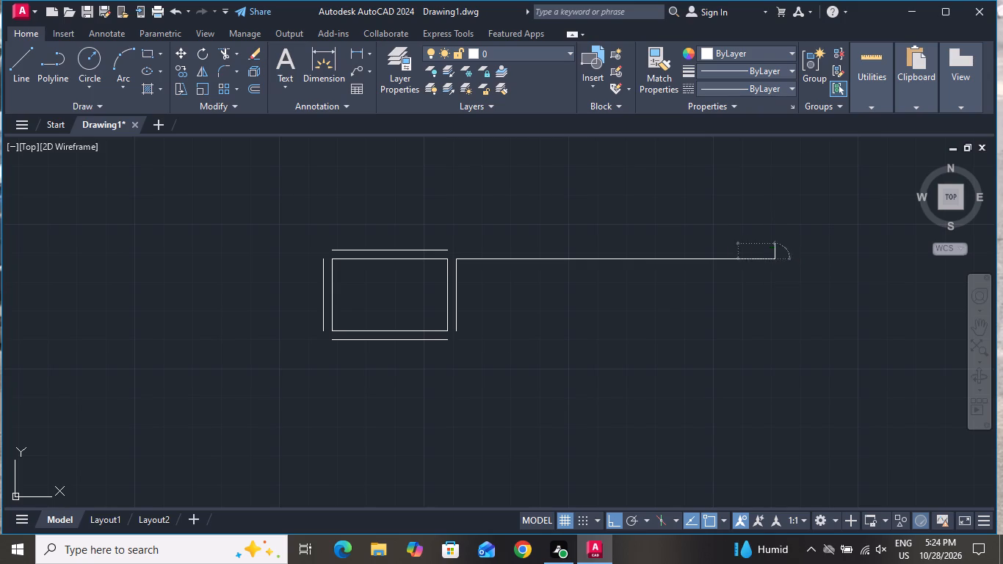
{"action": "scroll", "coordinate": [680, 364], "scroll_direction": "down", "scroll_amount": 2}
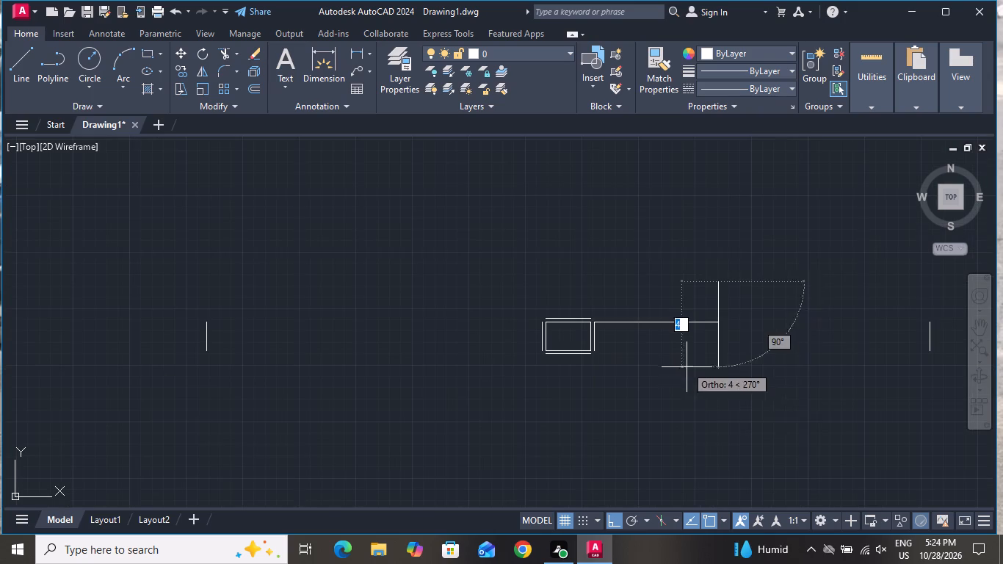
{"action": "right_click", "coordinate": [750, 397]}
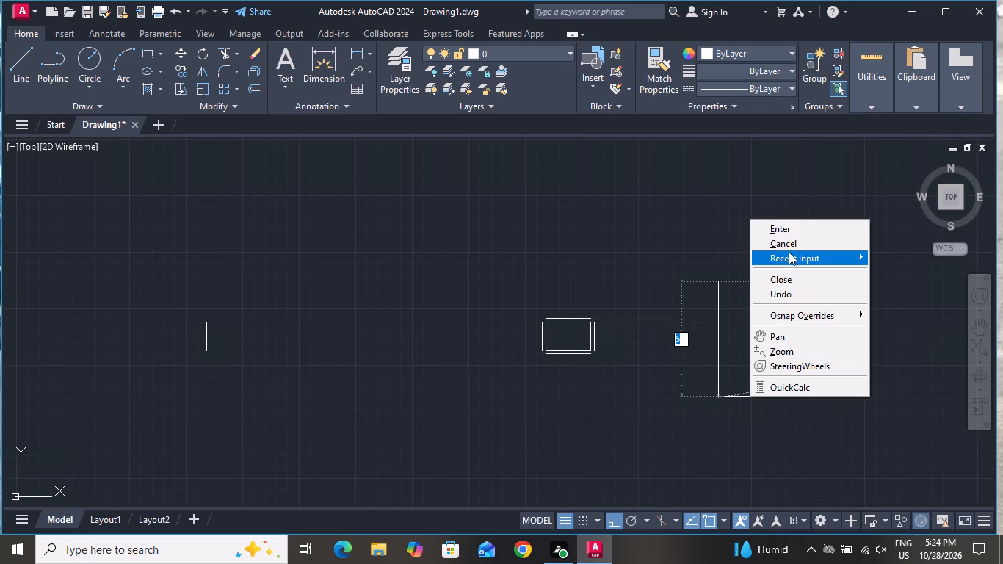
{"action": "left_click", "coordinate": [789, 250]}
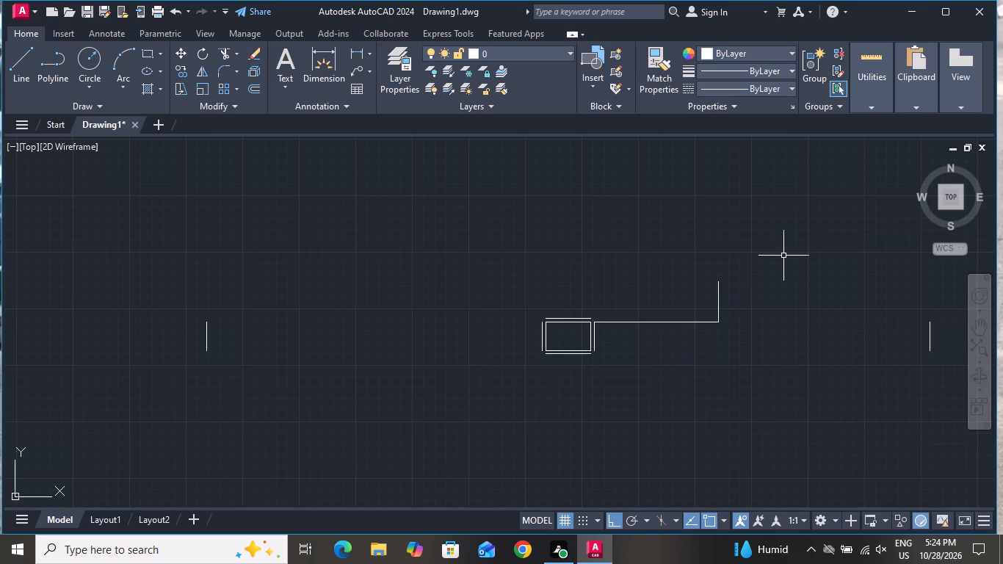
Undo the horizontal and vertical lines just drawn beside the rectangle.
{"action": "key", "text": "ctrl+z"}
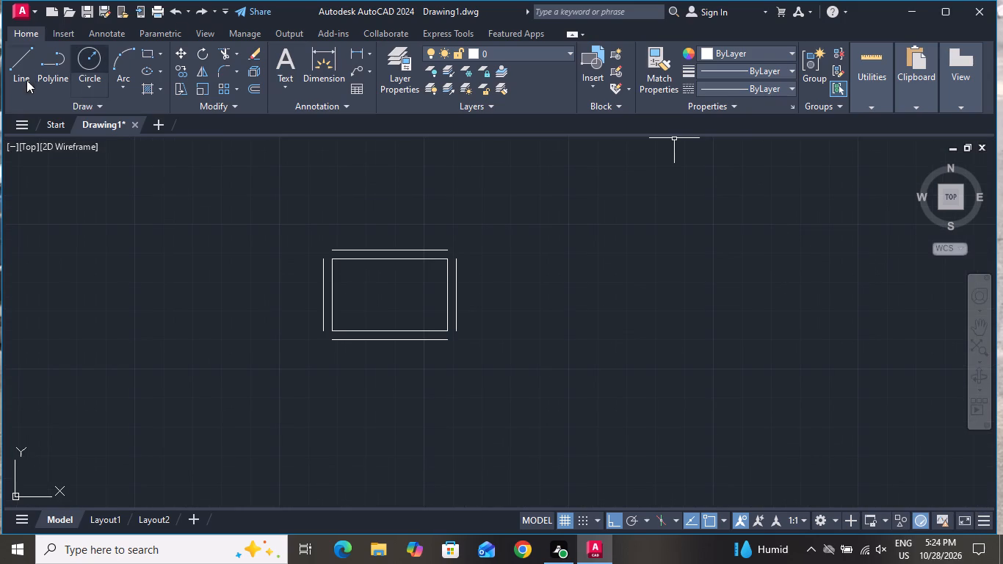
Draw a 1.8 line rightward from the top end of the right-hand offset line, continuing with a 1.25 line downward.
{"action": "left_click", "coordinate": [30, 70]}
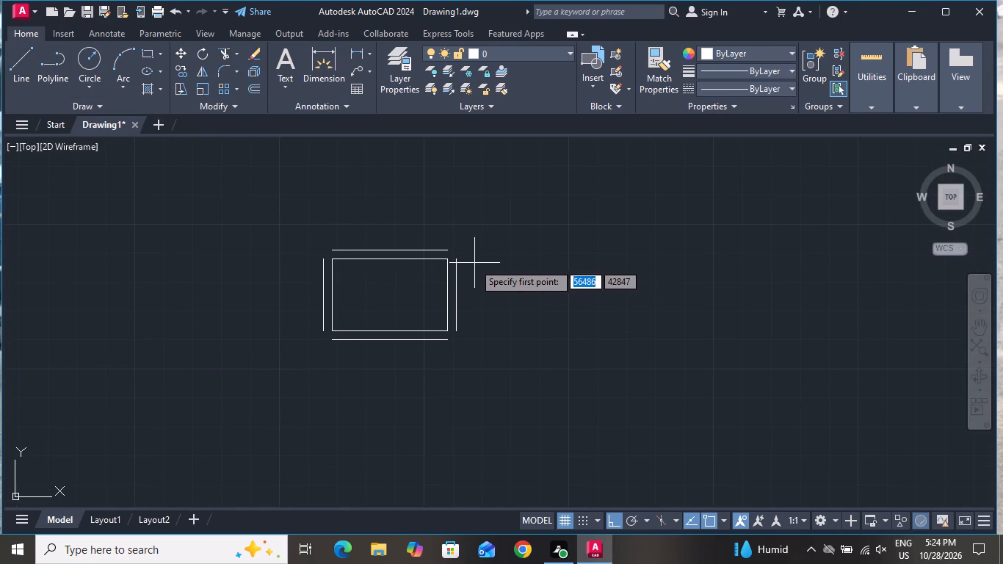
{"action": "left_click", "coordinate": [455, 260]}
{"action": "key", "text": "1"}
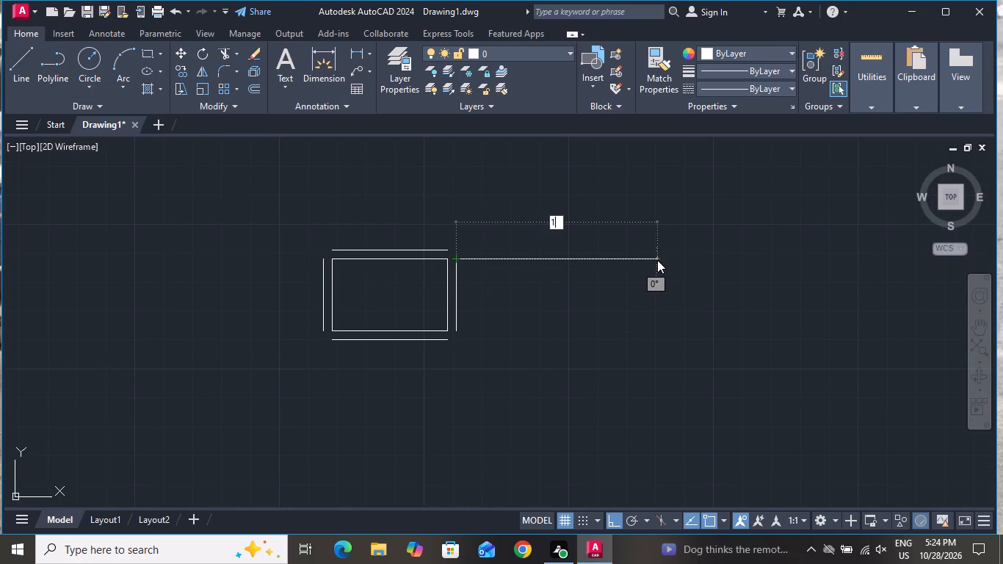
{"action": "type", "text": ".8"}
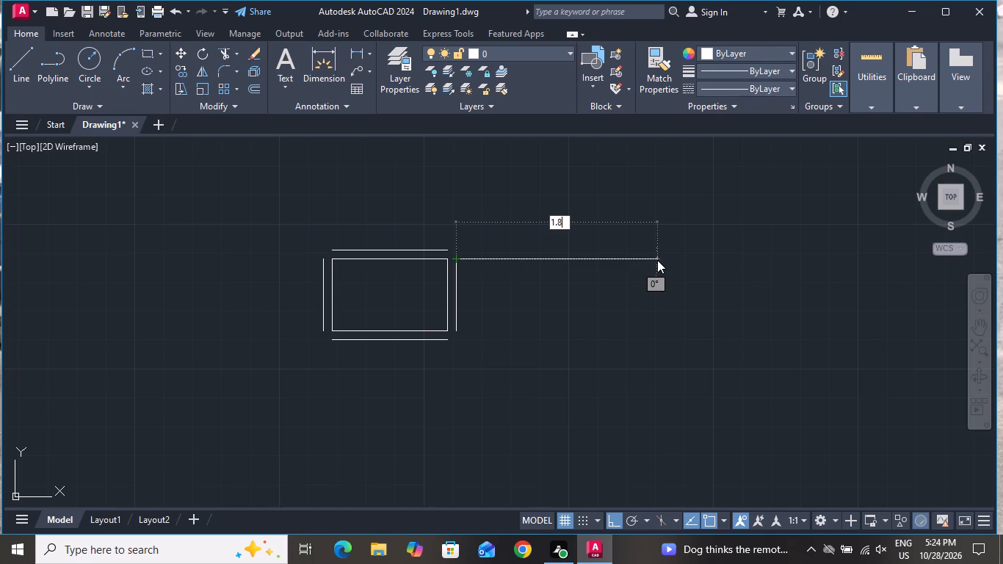
{"action": "key", "text": "space"}
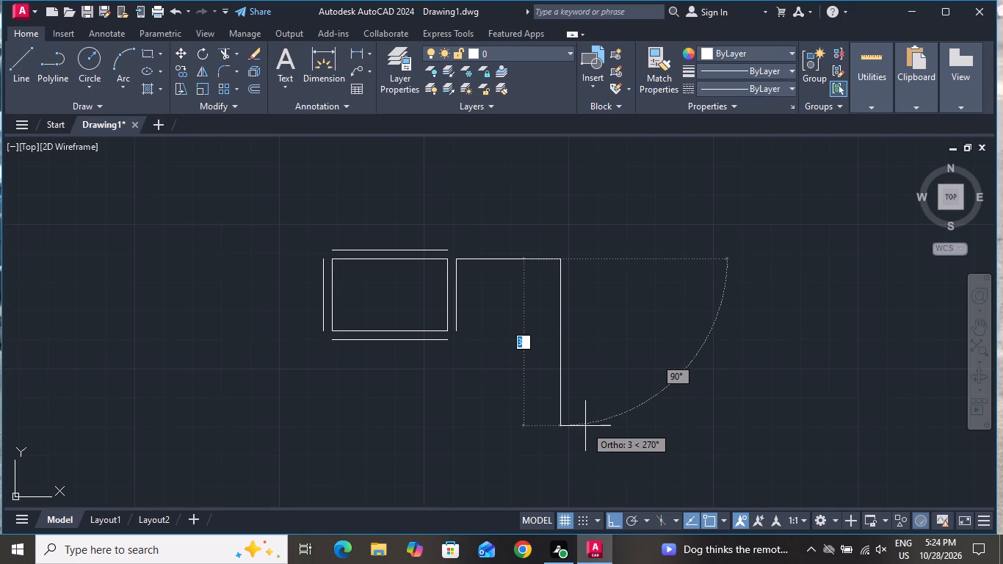
{"action": "key", "text": "1"}
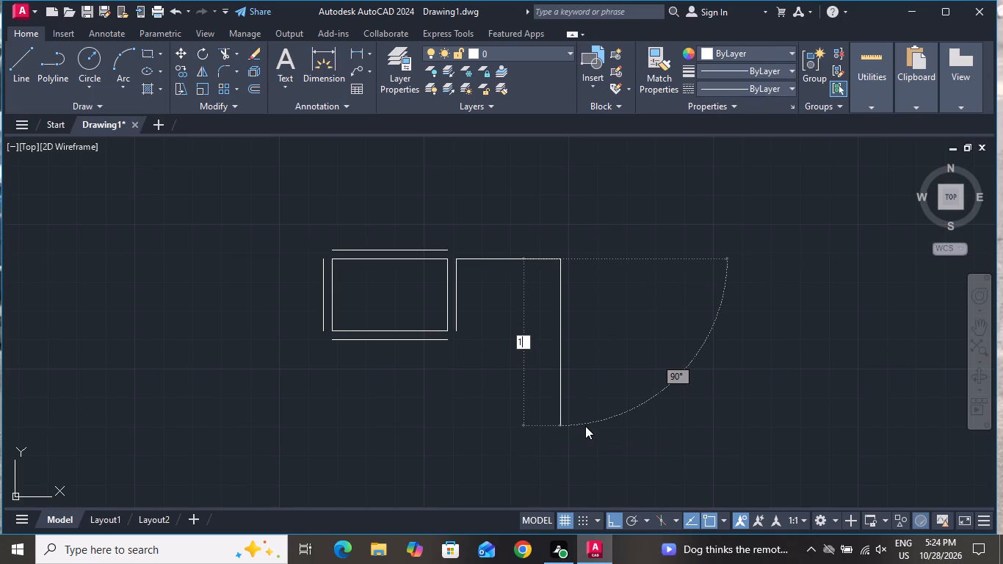
{"action": "key", "text": "period"}
{"action": "key", "text": "3"}
{"action": "key", "text": "BackSpace"}
{"action": "key", "text": "2"}
{"action": "key", "text": "5"}
{"action": "key", "text": "space"}
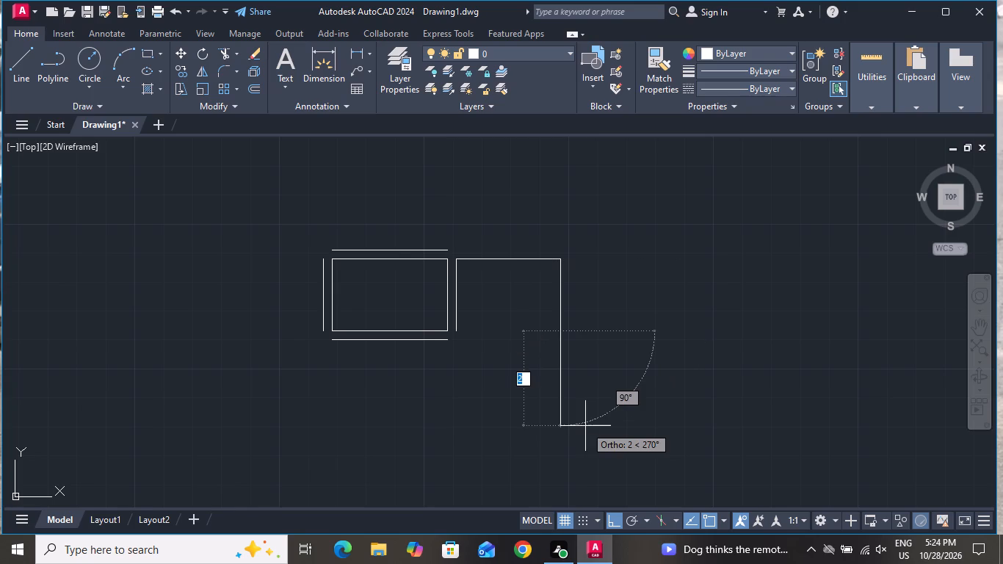
Close the second rectangle with a bottom line to the lower end of the shared offset line, and end the Line command.
{"action": "scroll", "coordinate": [467, 255], "scroll_direction": "up", "scroll_amount": 4}
{"action": "scroll", "coordinate": [460, 256], "scroll_direction": "down", "scroll_amount": 4}
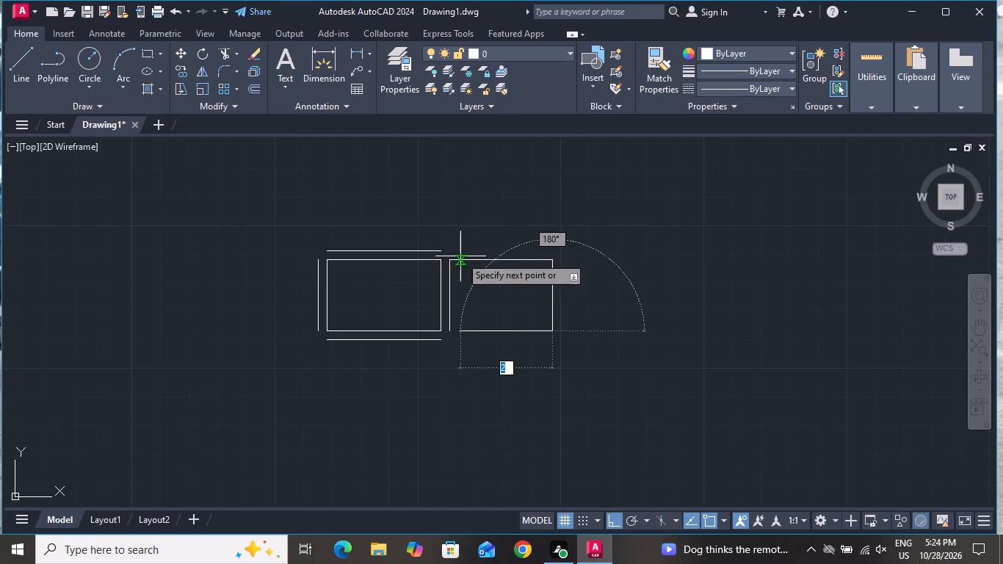
{"action": "scroll", "coordinate": [455, 314], "scroll_direction": "up", "scroll_amount": 2}
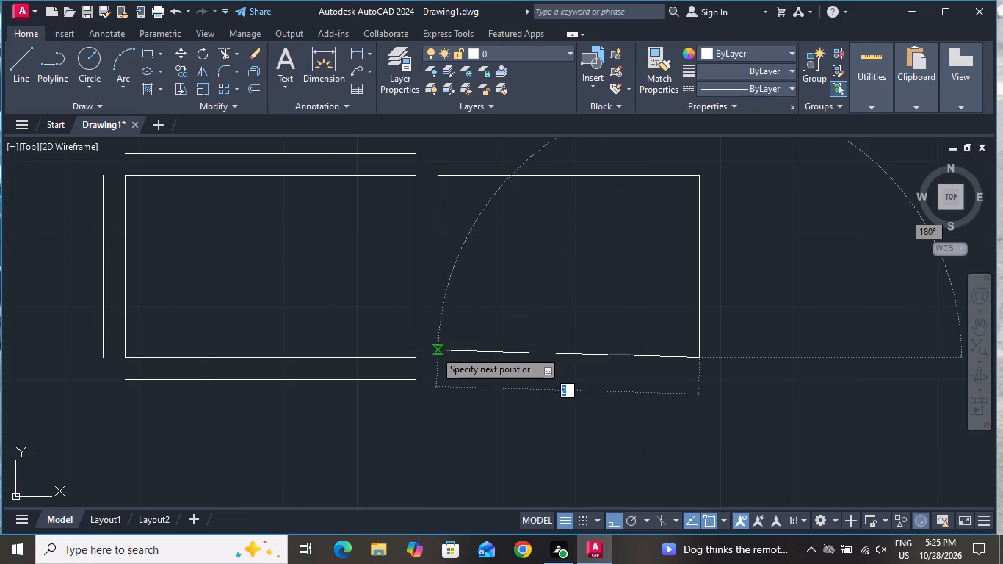
{"action": "left_click", "coordinate": [437, 354]}
{"action": "right_click", "coordinate": [437, 354]}
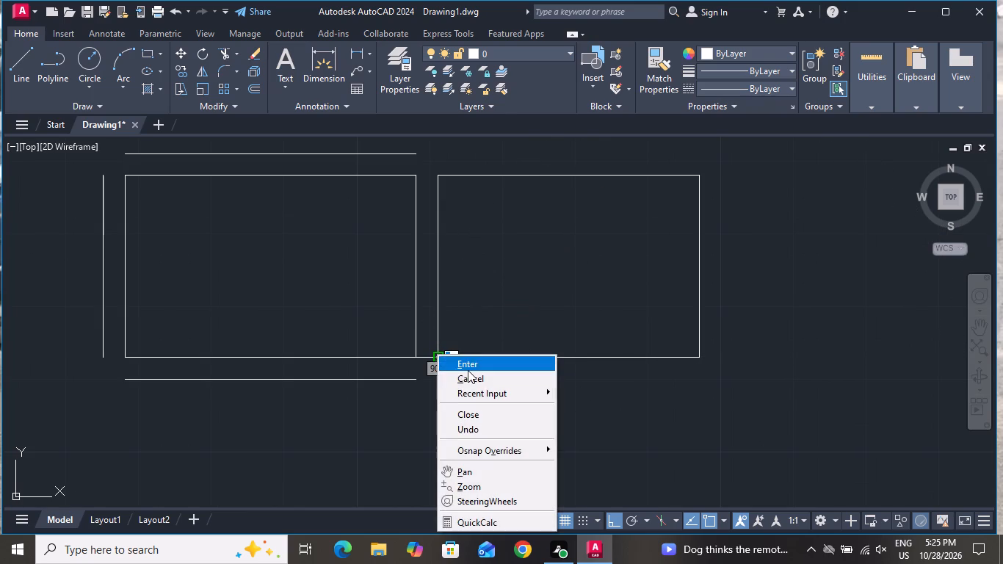
{"action": "left_click", "coordinate": [471, 385]}
Offset the second rectangle's top, right and bottom edges outward by 0.15, and end the Offset command.
{"action": "type", "text": "o"}
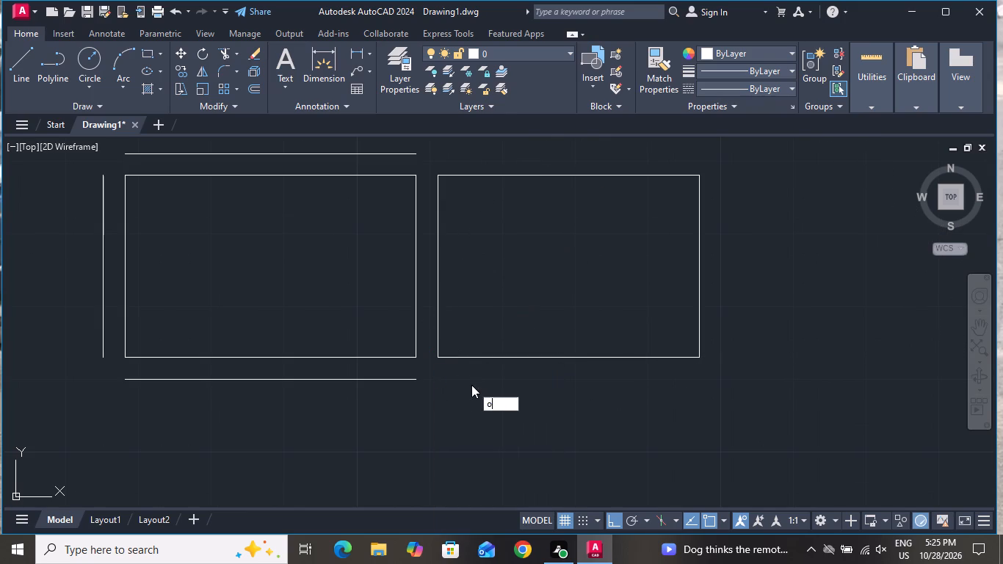
{"action": "key", "text": "space"}
{"action": "key", "text": "period"}
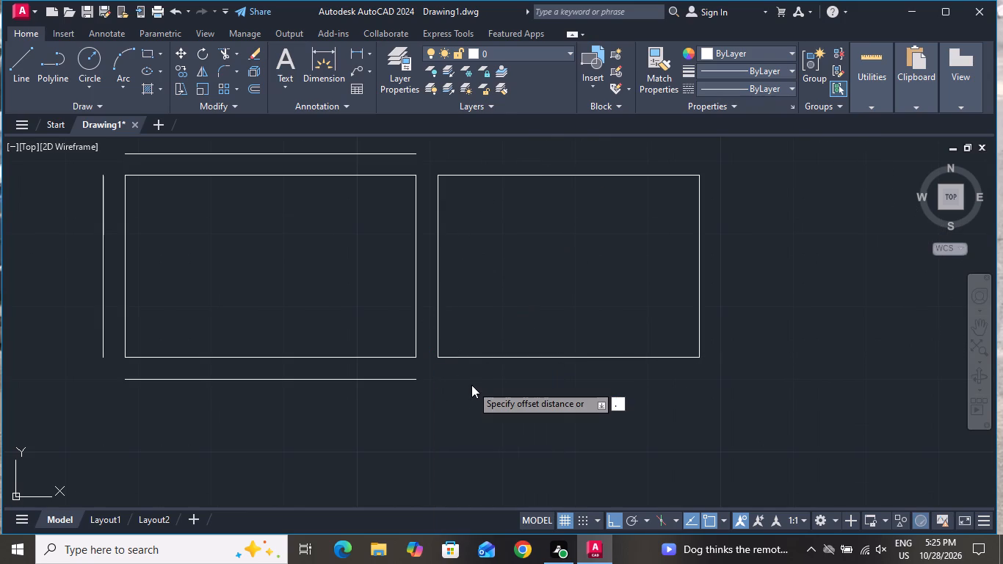
{"action": "key", "text": "1"}
{"action": "key", "text": "5"}
{"action": "key", "text": "space"}
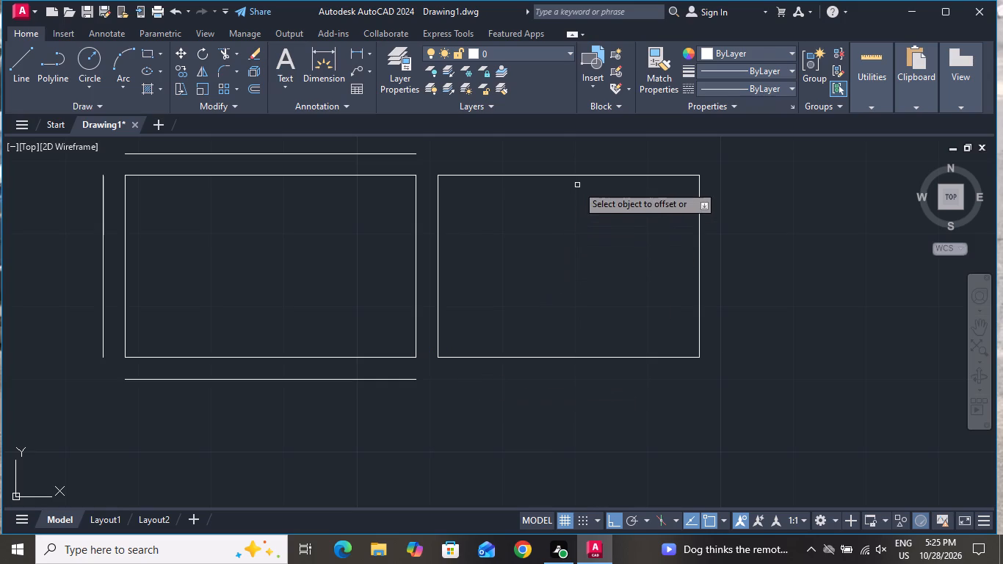
{"action": "left_click", "coordinate": [582, 174]}
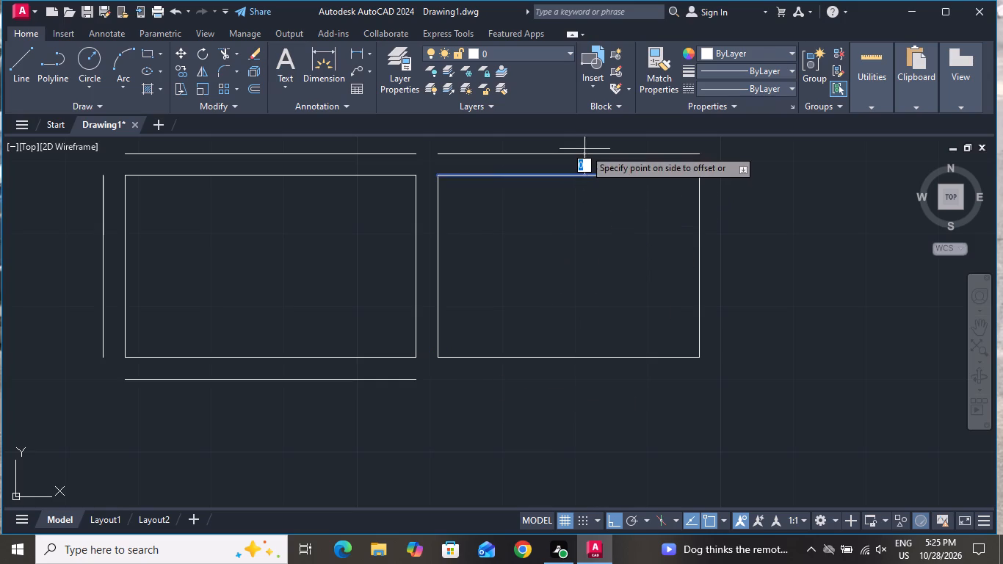
{"action": "left_click", "coordinate": [584, 149]}
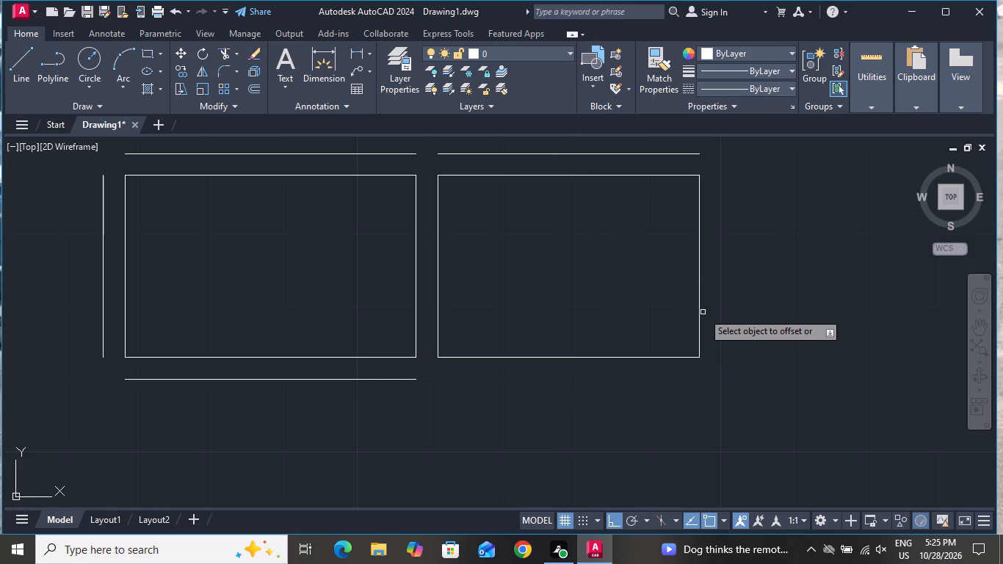
{"action": "left_click", "coordinate": [699, 314]}
{"action": "left_click", "coordinate": [764, 314]}
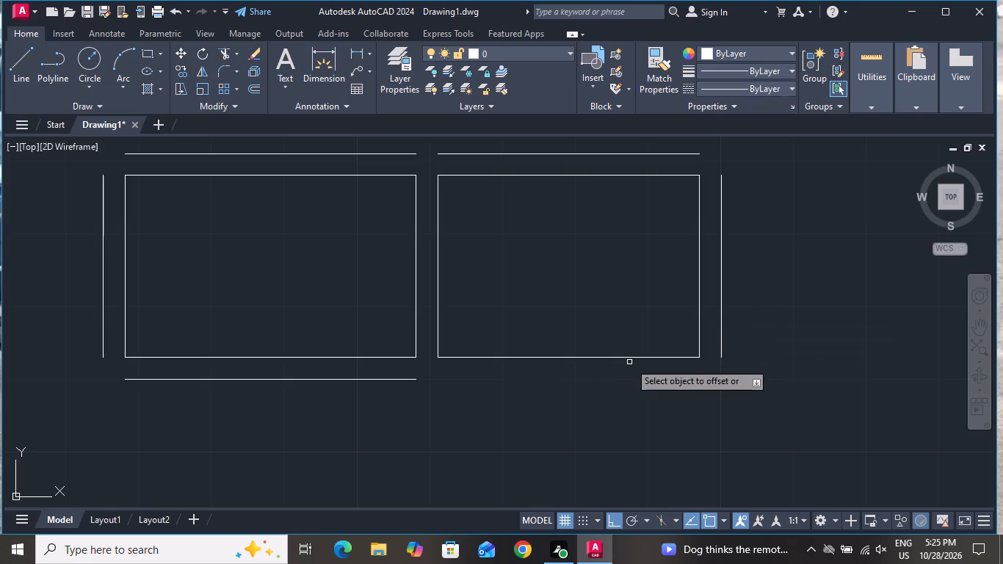
{"action": "left_click", "coordinate": [629, 357]}
{"action": "left_click", "coordinate": [620, 417]}
{"action": "right_click", "coordinate": [595, 415]}
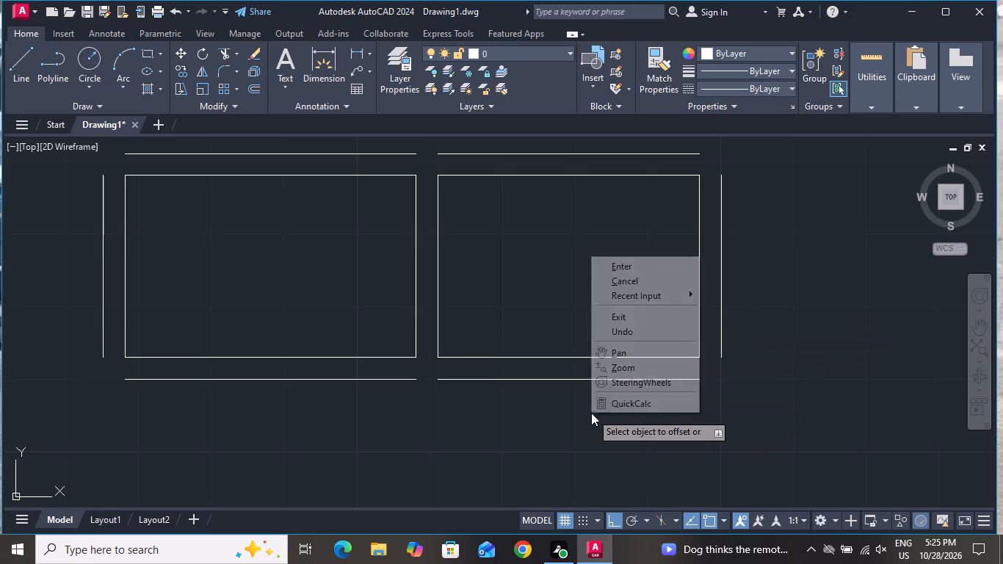
{"action": "left_click", "coordinate": [645, 285]}
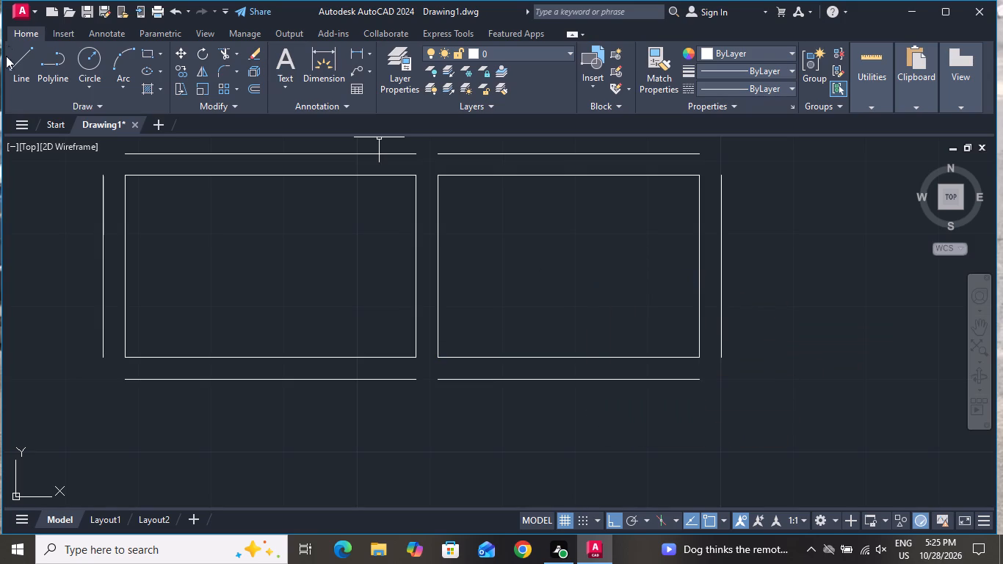
Draw a 3.50 horizontal line rightward from the top end of the second rectangle's right-hand offset line.
{"action": "left_click", "coordinate": [17, 64]}
{"action": "scroll", "coordinate": [157, 264], "scroll_direction": "down", "scroll_amount": 3}
{"action": "scroll", "coordinate": [316, 260], "scroll_direction": "up", "scroll_amount": 4}
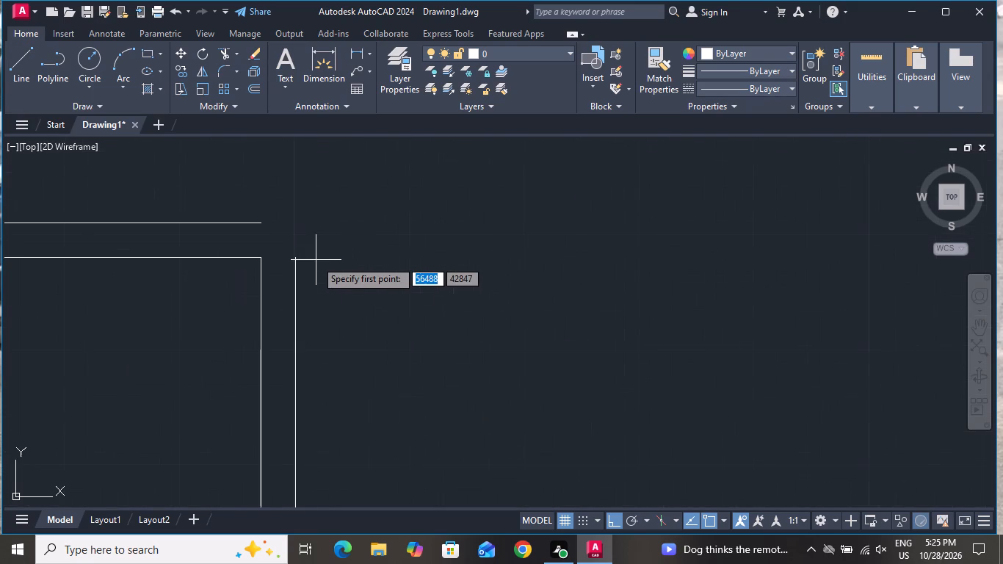
{"action": "left_click", "coordinate": [297, 259]}
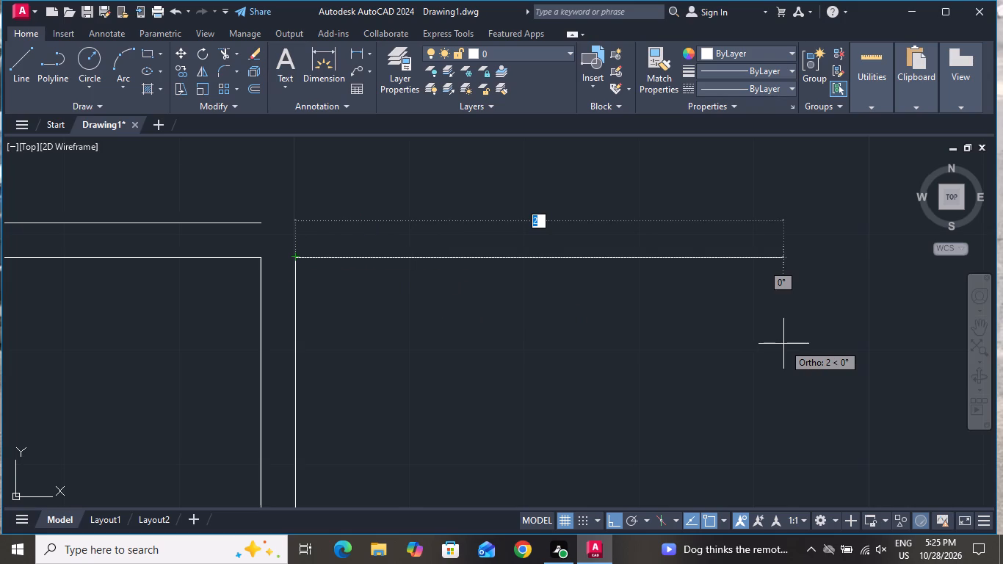
{"action": "key", "text": "3"}
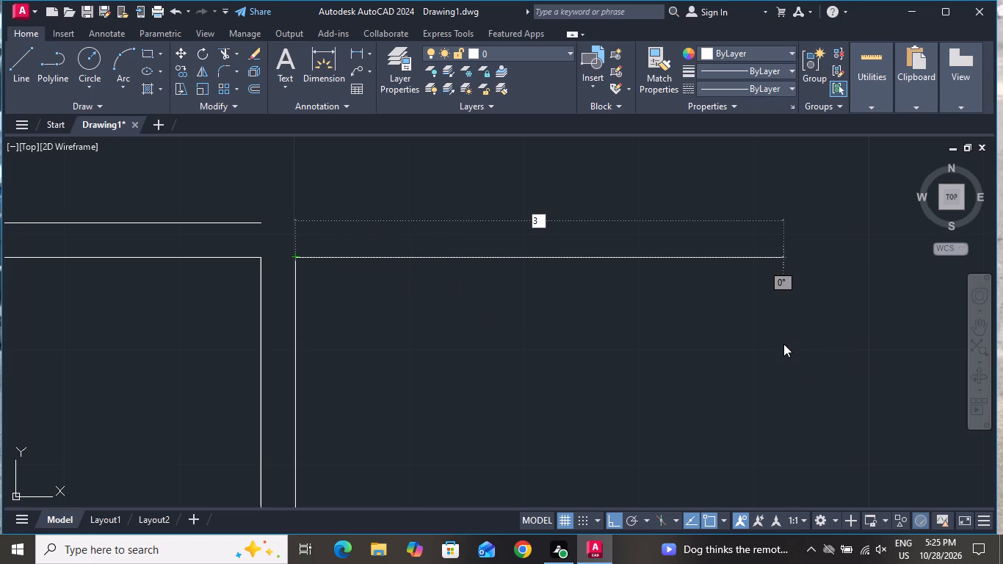
{"action": "key", "text": "period"}
{"action": "key", "text": "5"}
{"action": "type", "text": "0"}
{"action": "key", "text": "space"}
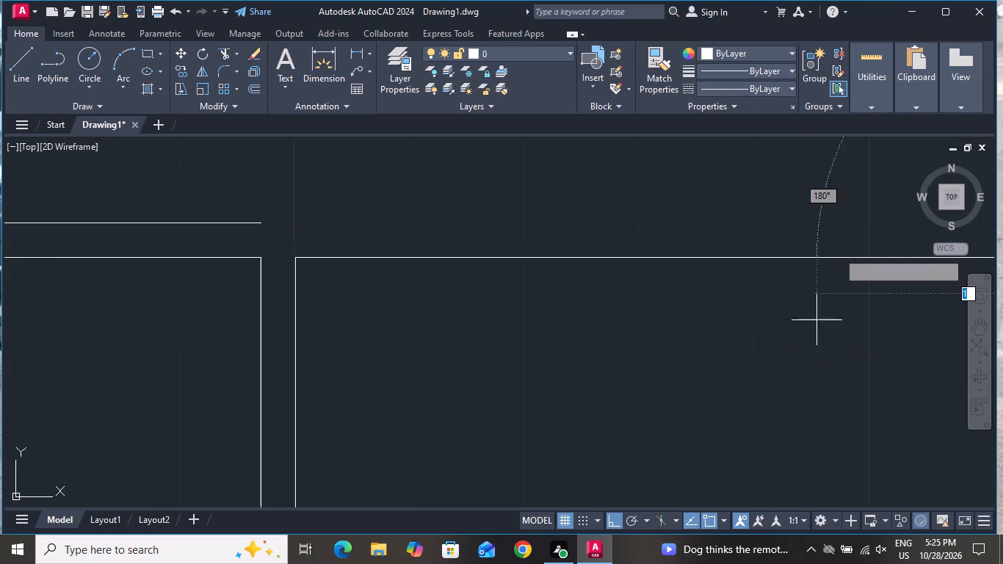
Continue with a 3.50 vertical line downward from the right end of the horizontal line.
{"action": "scroll", "coordinate": [0, 88], "scroll_direction": "down", "scroll_amount": 5}
{"action": "scroll", "coordinate": [888, 488], "scroll_direction": "down", "scroll_amount": 6}
{"action": "scroll", "coordinate": [877, 423], "scroll_direction": "down", "scroll_amount": 1}
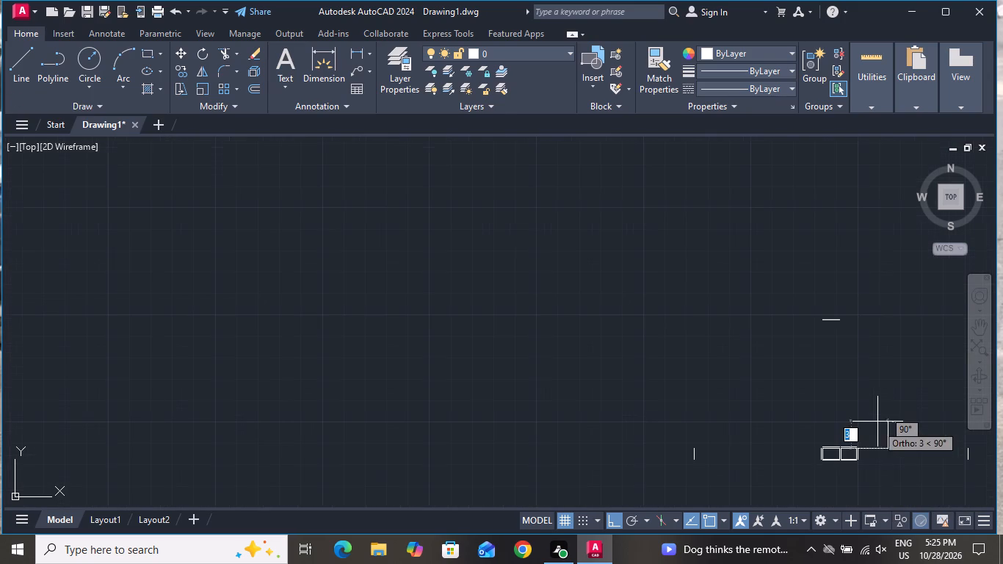
{"action": "scroll", "coordinate": [915, 501], "scroll_direction": "up", "scroll_amount": 4}
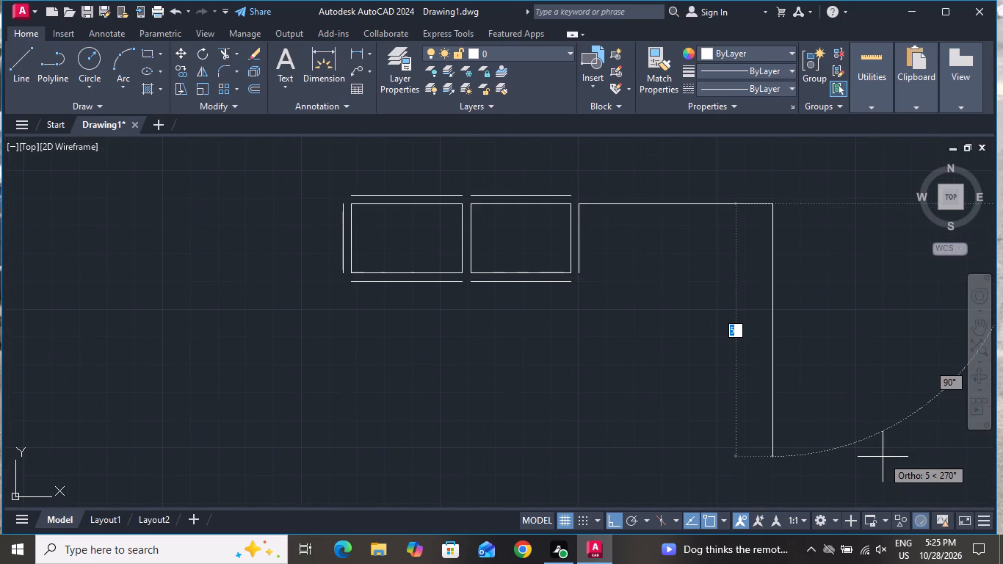
{"action": "key", "text": "3"}
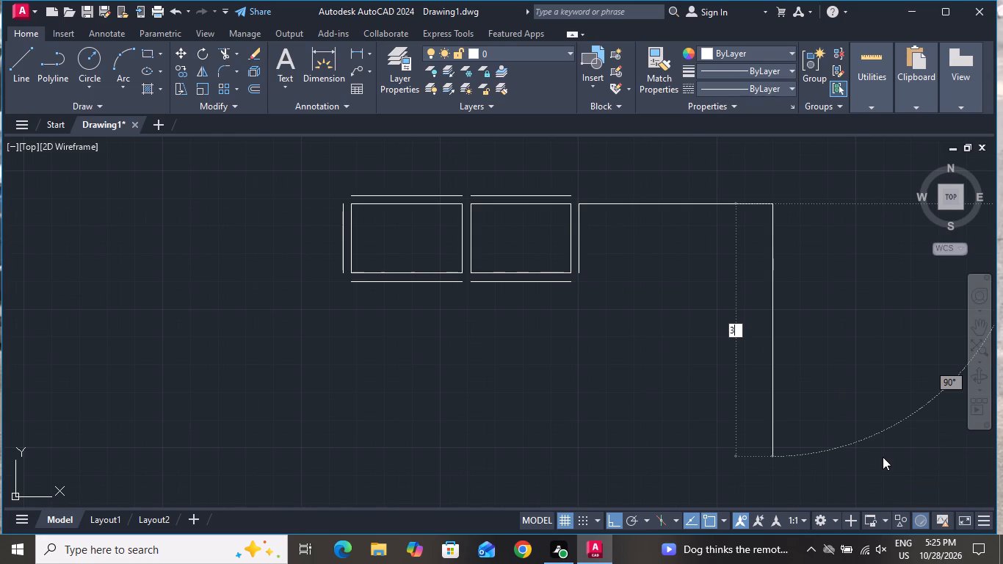
{"action": "key", "text": "period"}
{"action": "type", "text": "50"}
{"action": "key", "text": "space"}
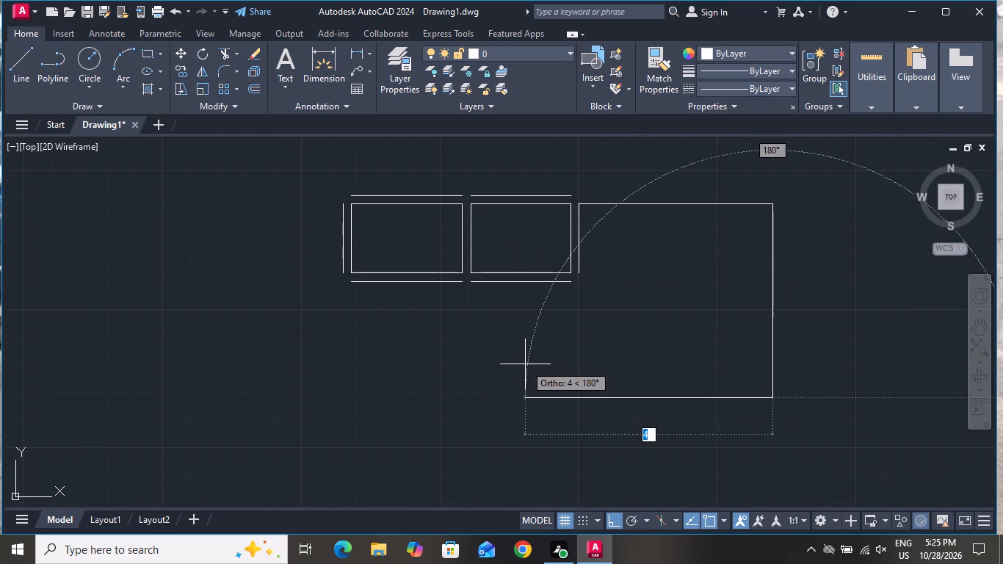
Draw a 3.50 bottom line leftward, close the square up to the lower end of the offset line, and end the Line command.
{"action": "key", "text": "3"}
{"action": "type", "text": ".5"}
{"action": "type", "text": "0"}
{"action": "key", "text": "space"}
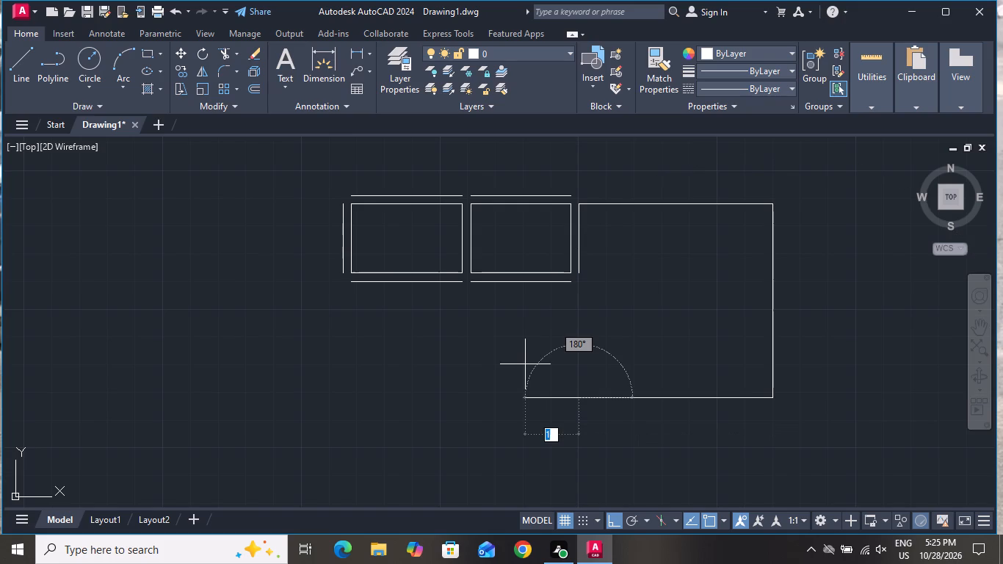
{"action": "scroll", "coordinate": [578, 294], "scroll_direction": "up", "scroll_amount": 2}
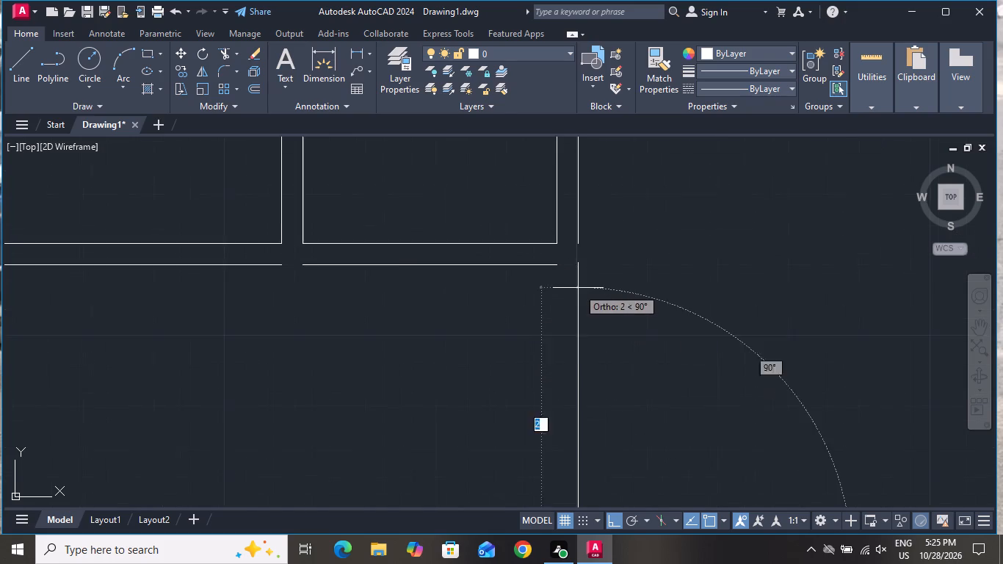
{"action": "scroll", "coordinate": [578, 288], "scroll_direction": "up", "scroll_amount": 1}
{"action": "left_click", "coordinate": [579, 218]}
{"action": "right_click", "coordinate": [579, 218]}
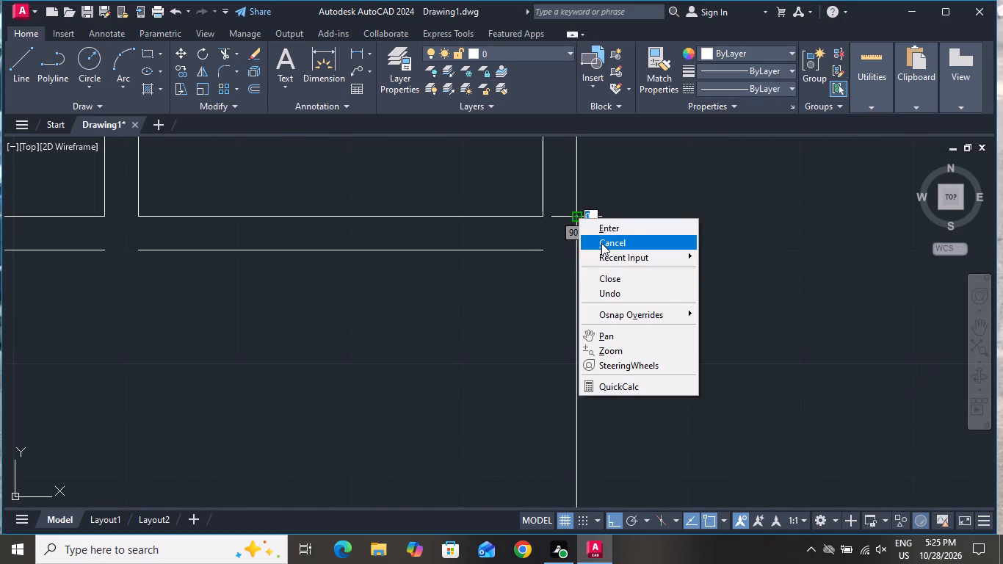
{"action": "left_click", "coordinate": [601, 243]}
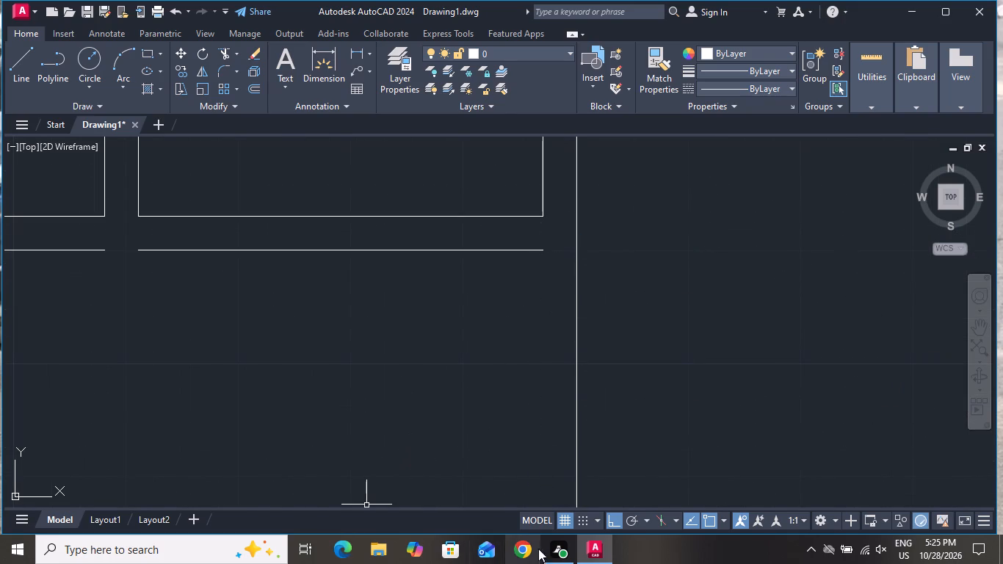
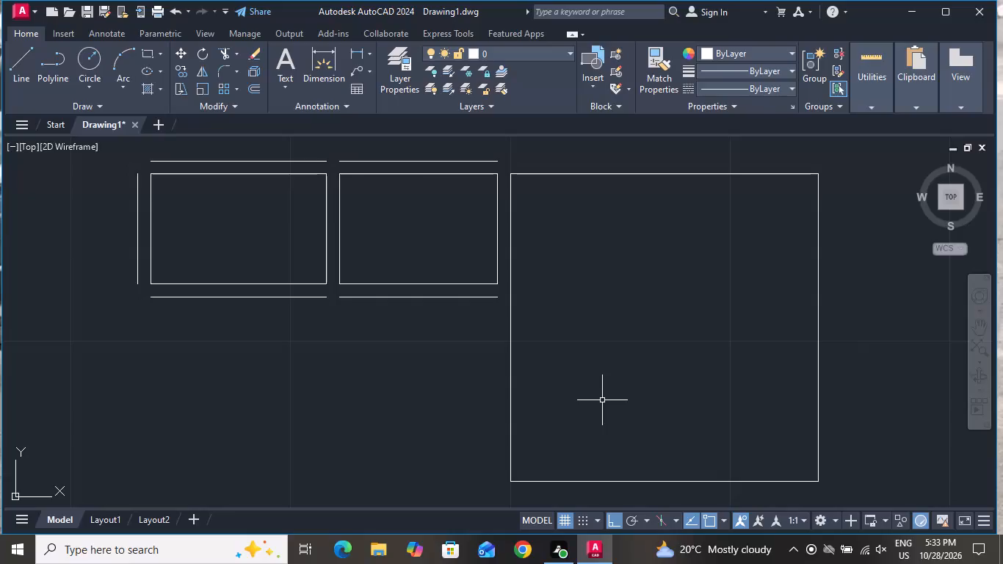
Offset the 3.50 square's top and right edges outward by 0.15.
{"action": "type", "text": "o"}
{"action": "key", "text": "space"}
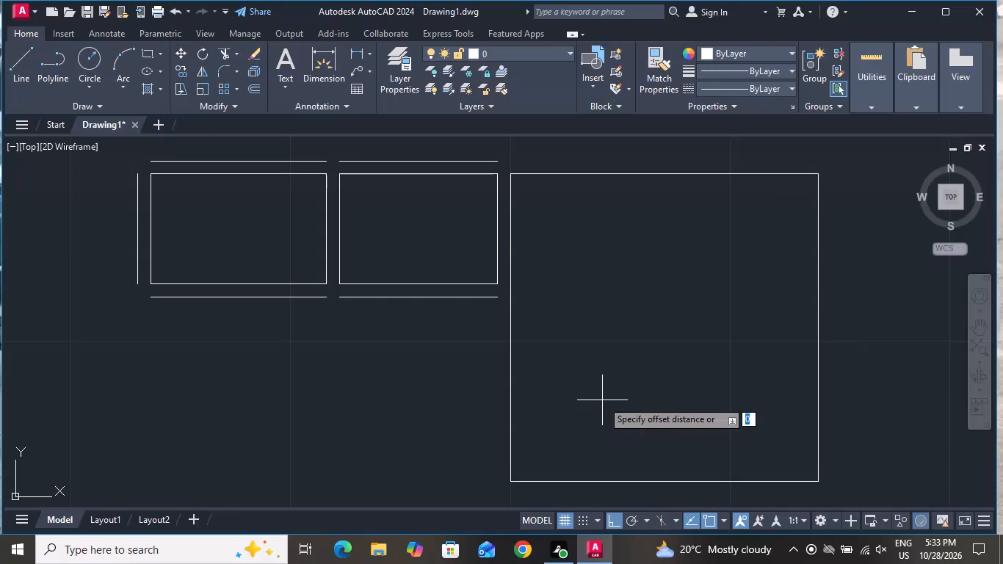
{"action": "key", "text": "period"}
{"action": "type", "text": "15"}
{"action": "key", "text": "space"}
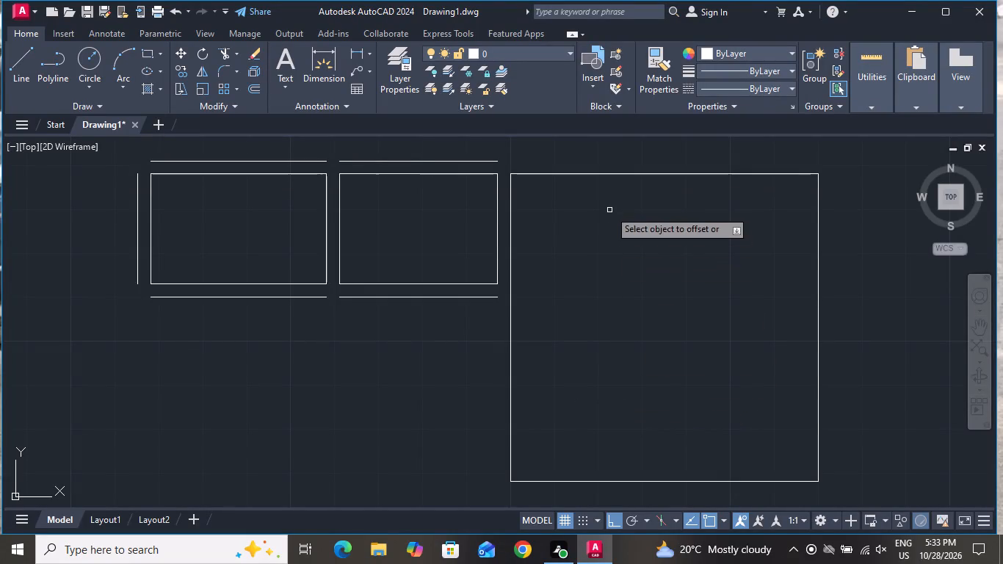
{"action": "left_click", "coordinate": [623, 176]}
{"action": "left_click", "coordinate": [629, 164]}
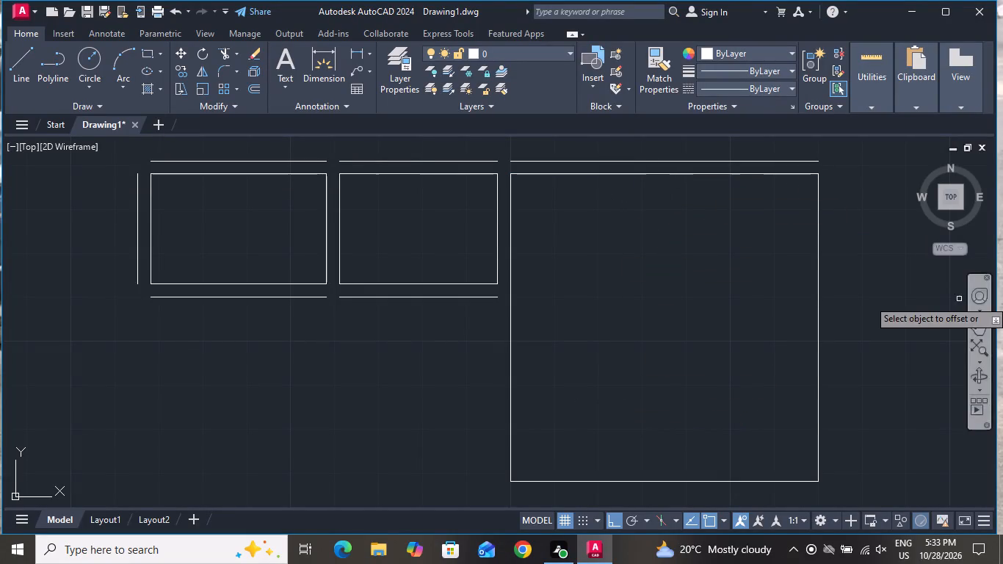
{"action": "left_click", "coordinate": [818, 322]}
{"action": "left_click", "coordinate": [901, 314]}
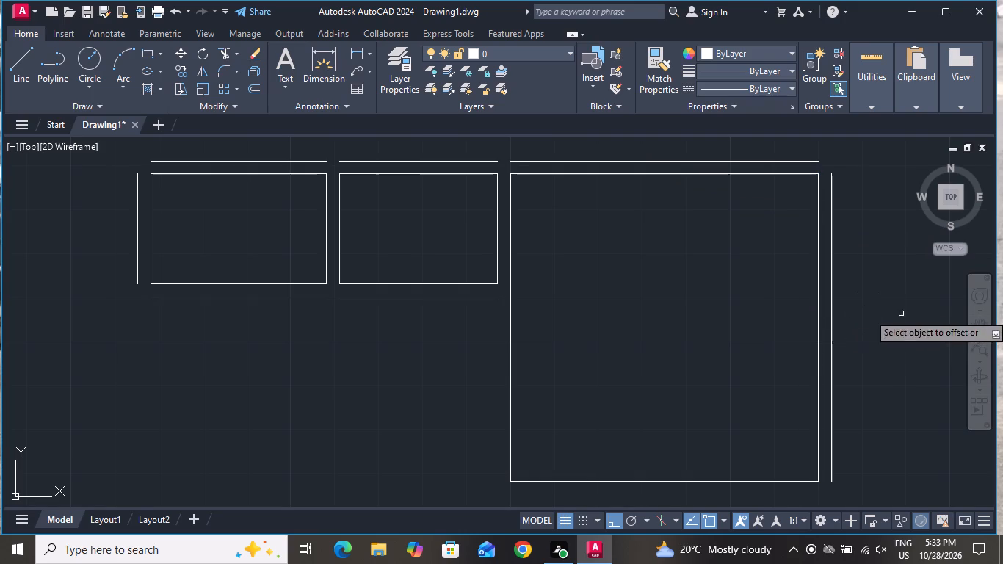
Offset the square's left and bottom edges outward by the same 0.15, and end the Offset command.
{"action": "left_click", "coordinate": [515, 377]}
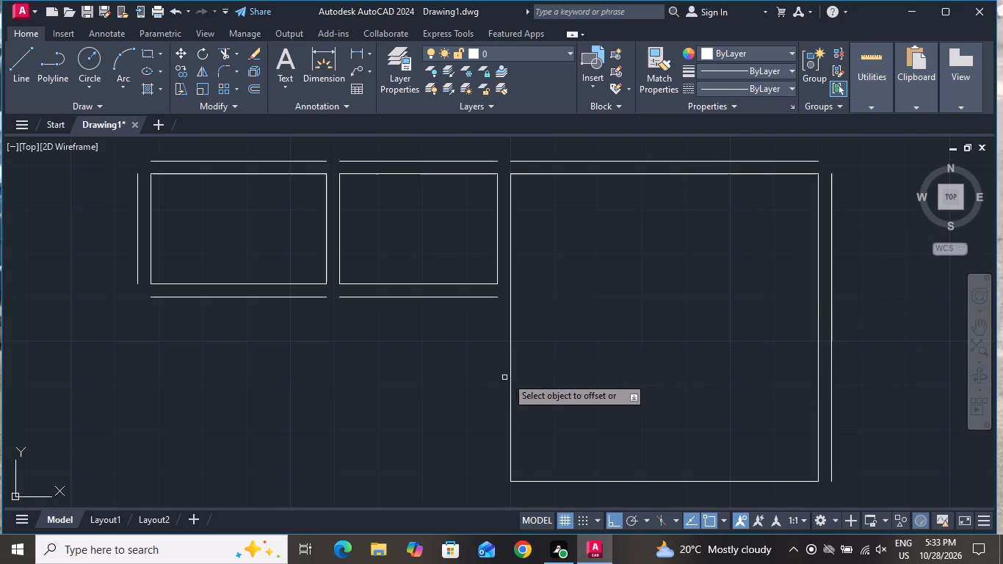
{"action": "left_click", "coordinate": [511, 374]}
{"action": "left_click", "coordinate": [463, 380]}
{"action": "scroll", "coordinate": [645, 342], "scroll_direction": "down", "scroll_amount": 1}
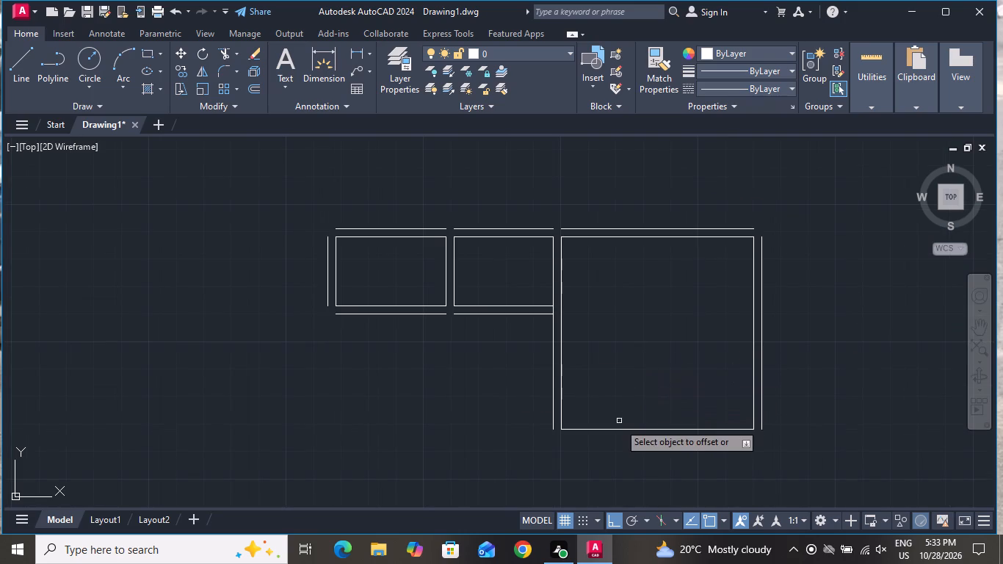
{"action": "left_click", "coordinate": [618, 427]}
{"action": "left_click", "coordinate": [622, 430]}
{"action": "left_click", "coordinate": [623, 457]}
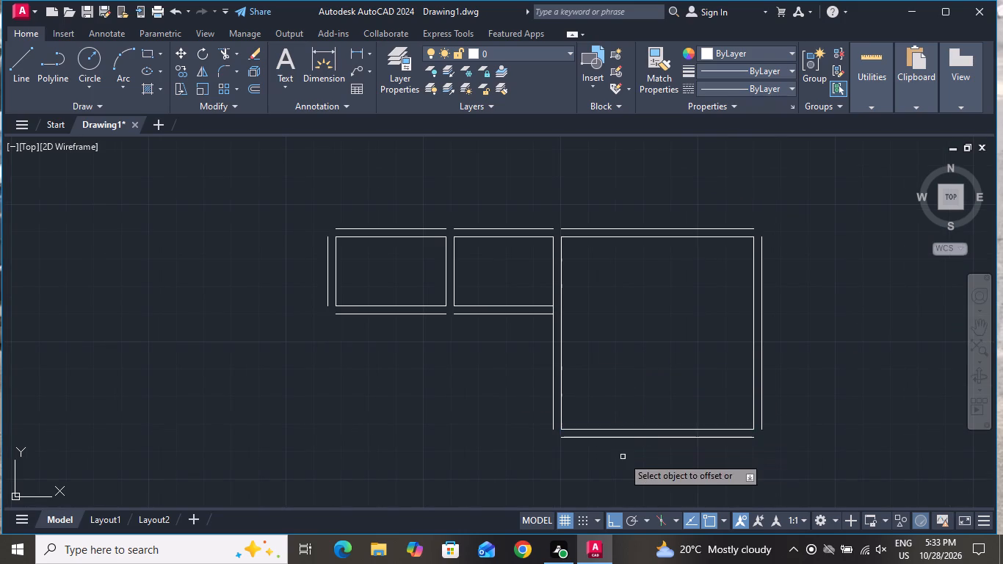
{"action": "right_click", "coordinate": [631, 349]}
{"action": "left_click", "coordinate": [660, 369]}
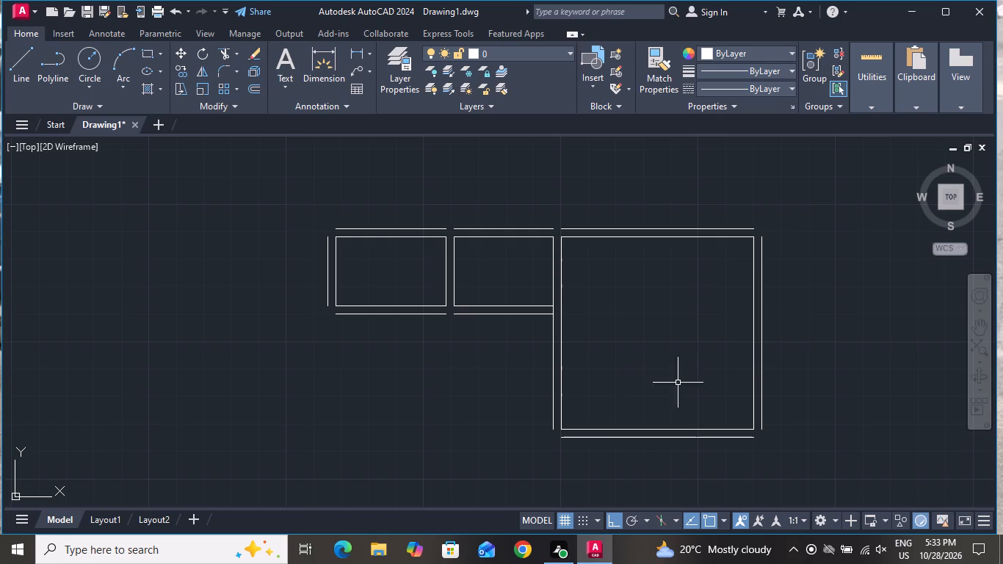
Draw a 3.96 vertical line downward from the left end of the first rectangle's bottom offset line.
{"action": "left_click", "coordinate": [15, 57]}
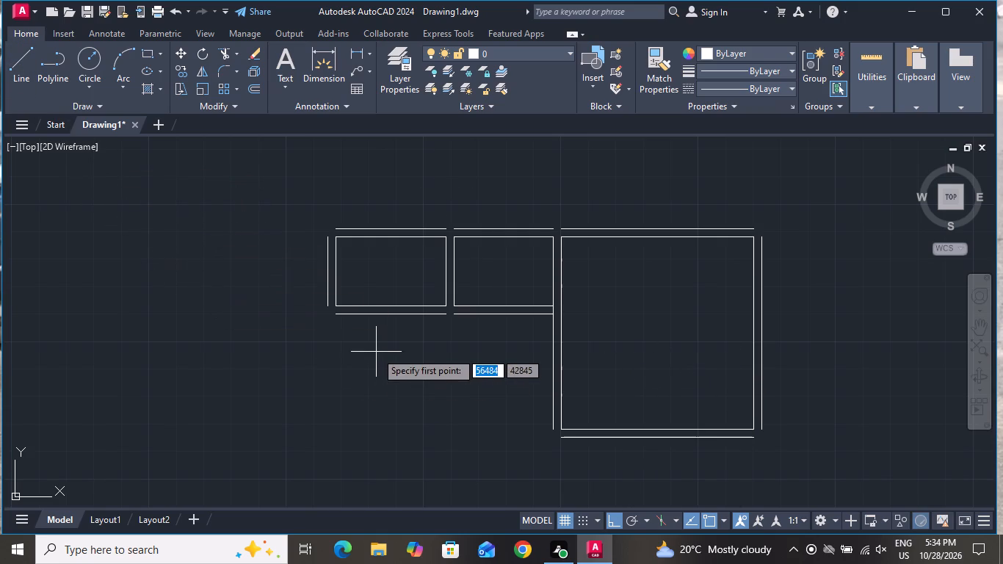
{"action": "left_click", "coordinate": [333, 315]}
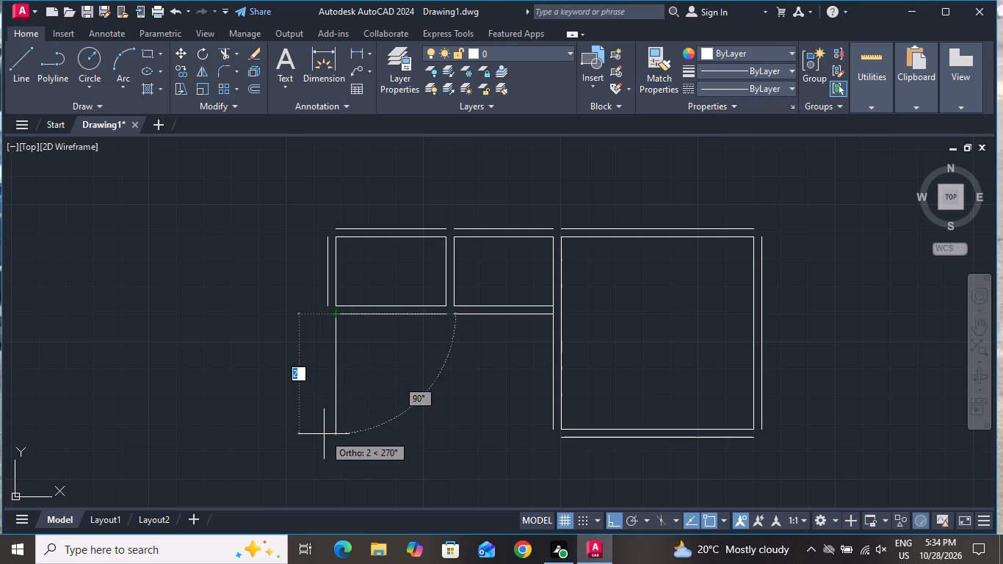
{"action": "key", "text": "3"}
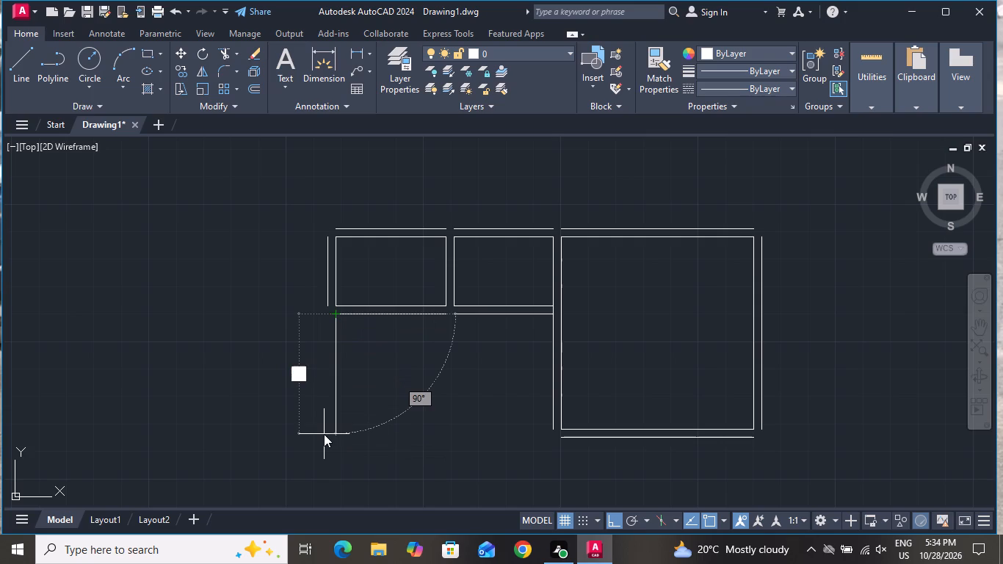
{"action": "type", "text": ".9"}
{"action": "key", "text": "6"}
{"action": "key", "text": "space"}
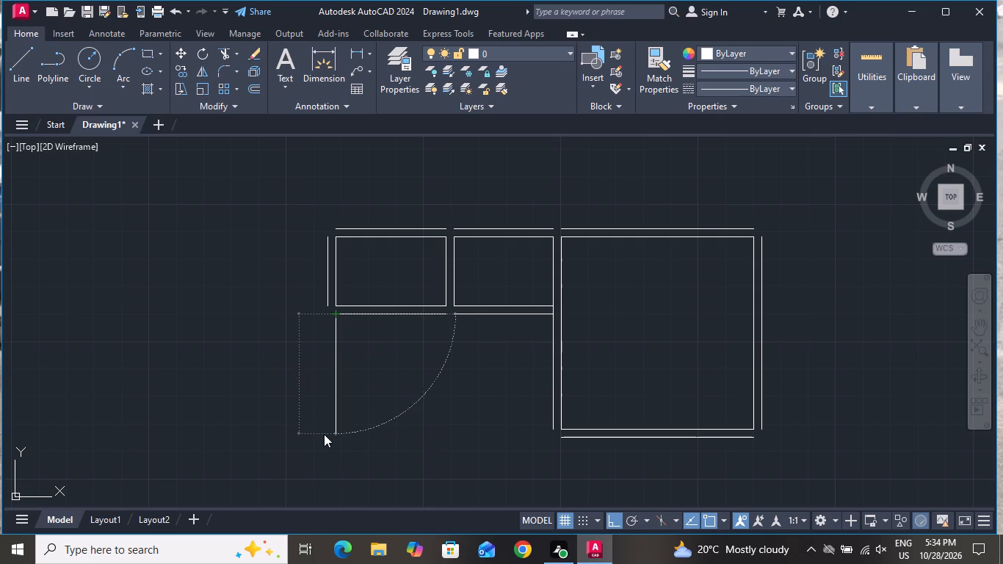
Continue with a 4.00 horizontal line rightward from the vertical line's lower end, and end the Line command.
{"action": "scroll", "coordinate": [324, 434], "scroll_direction": "down", "scroll_amount": 2}
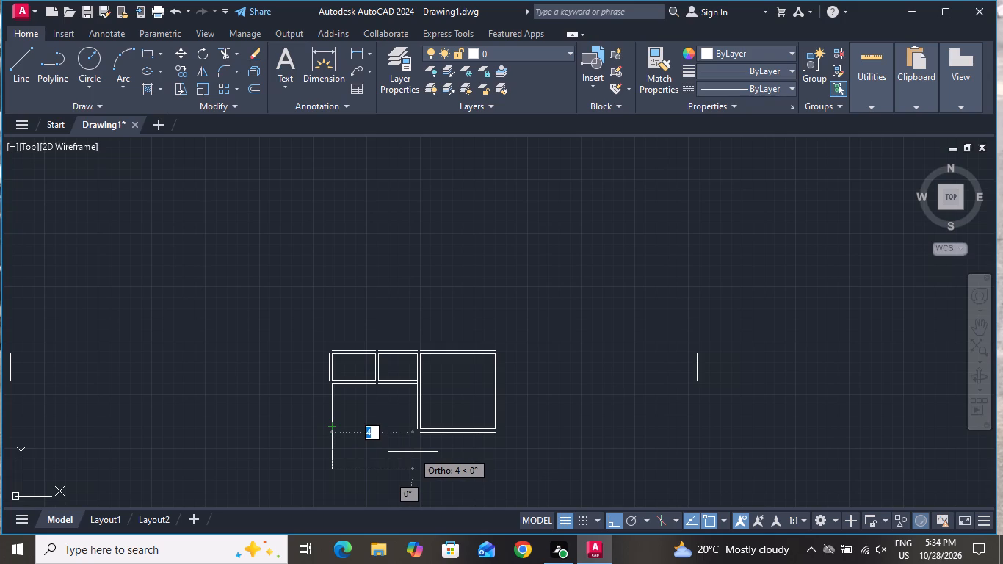
{"action": "key", "text": "4"}
{"action": "key", "text": "period"}
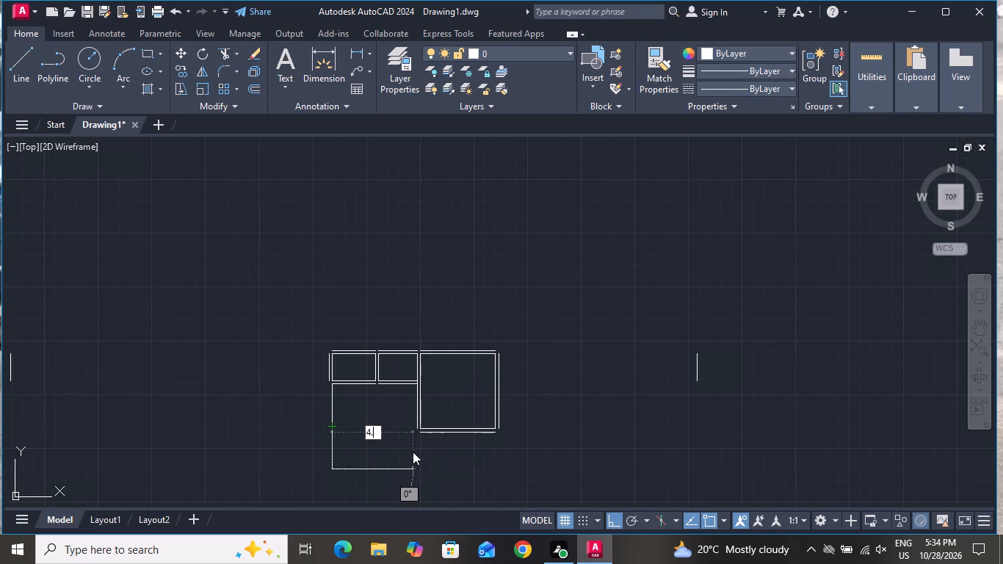
{"action": "type", "text": "00"}
{"action": "key", "text": "space"}
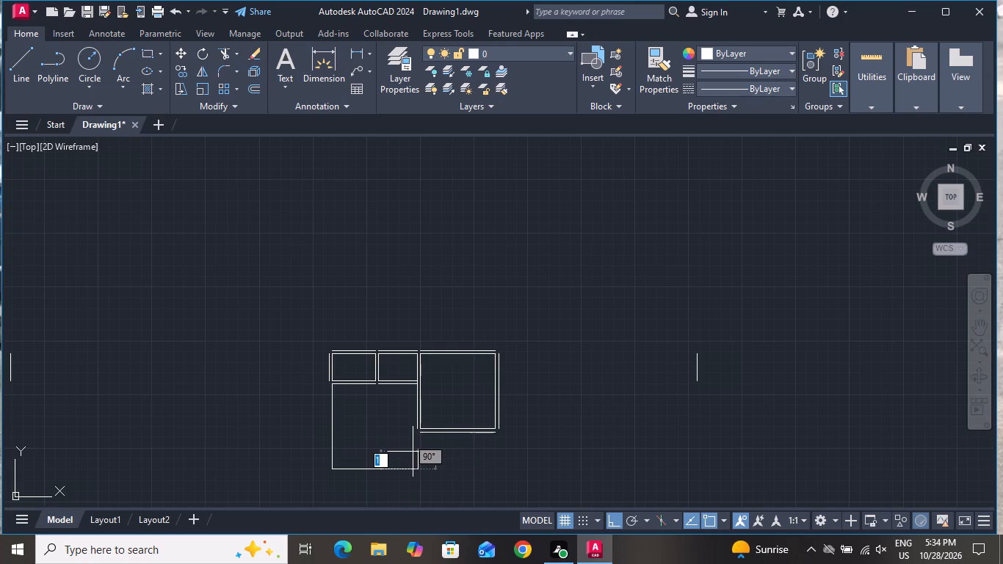
{"action": "scroll", "coordinate": [413, 452], "scroll_direction": "up", "scroll_amount": 3}
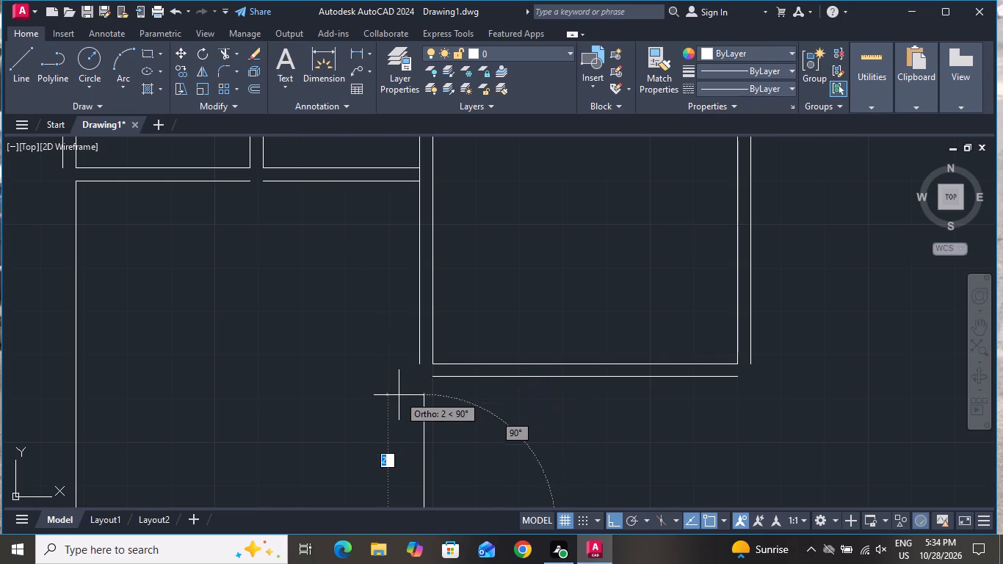
{"action": "scroll", "coordinate": [399, 411], "scroll_direction": "down", "scroll_amount": 2}
{"action": "scroll", "coordinate": [401, 428], "scroll_direction": "up", "scroll_amount": 4}
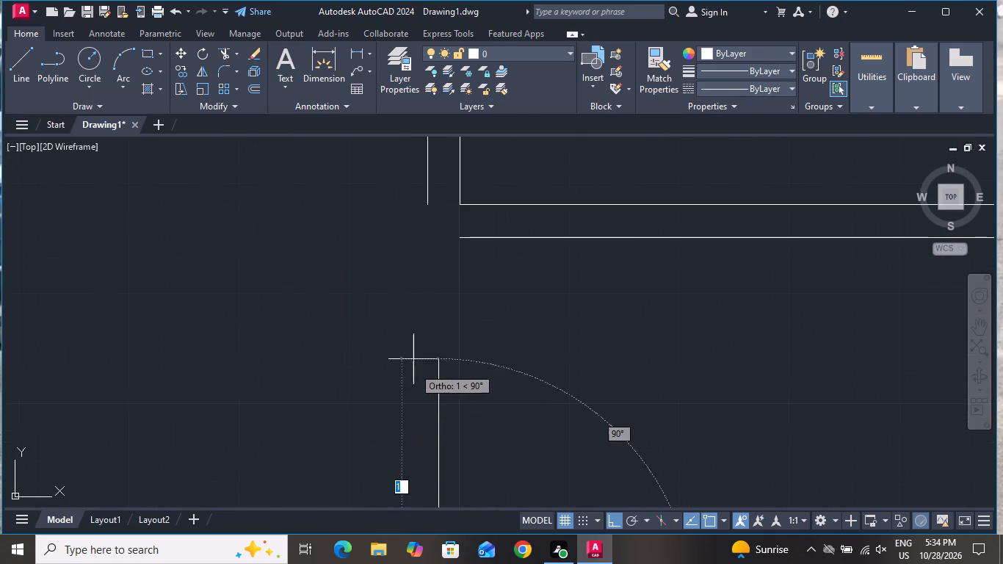
{"action": "right_click", "coordinate": [416, 332]}
{"action": "left_click_drag", "start_coordinate": [449, 352], "coordinate": [456, 352]}
Offset the new room's left and bottom lines outward by 0.15, and end the Offset command.
{"action": "scroll", "coordinate": [461, 347], "scroll_direction": "down", "scroll_amount": 2}
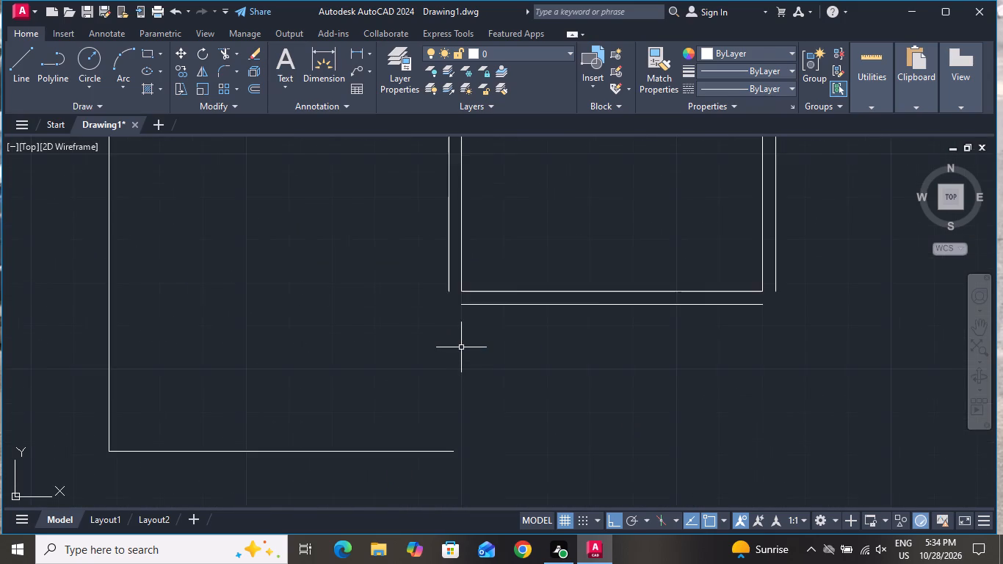
{"action": "scroll", "coordinate": [461, 347], "scroll_direction": "down", "scroll_amount": 1}
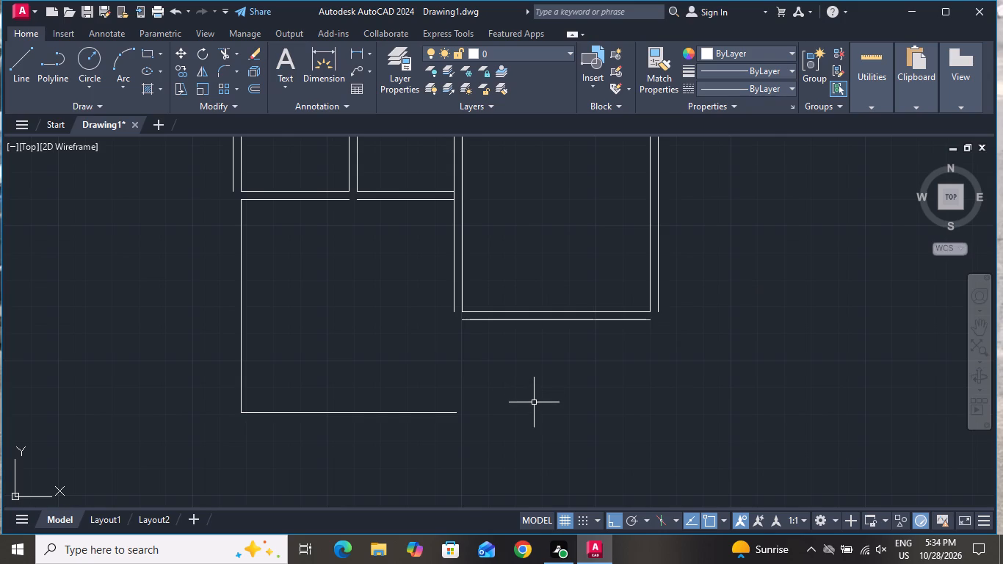
{"action": "type", "text": "o"}
{"action": "key", "text": "space"}
{"action": "key", "text": "period"}
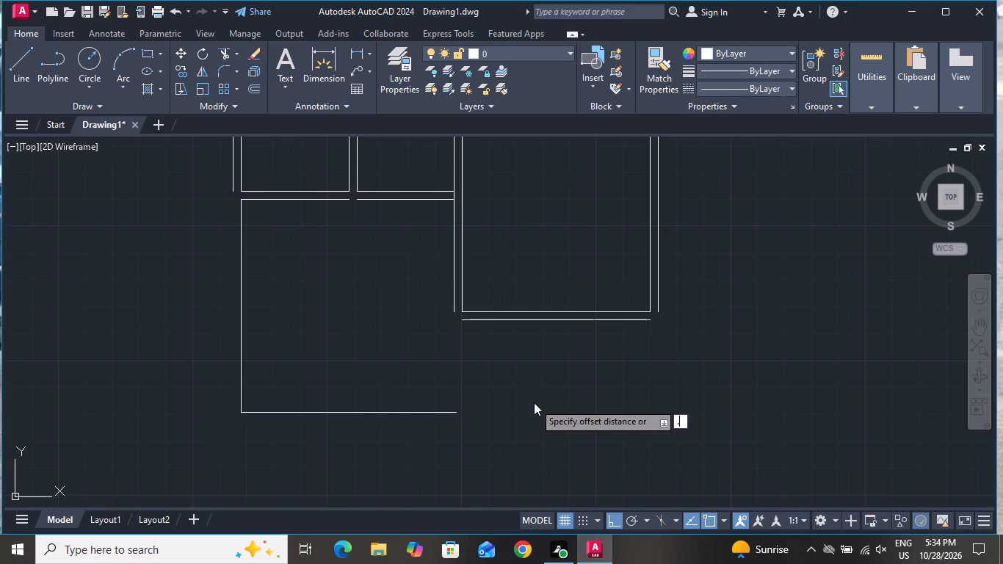
{"action": "type", "text": "15"}
{"action": "key", "text": "space"}
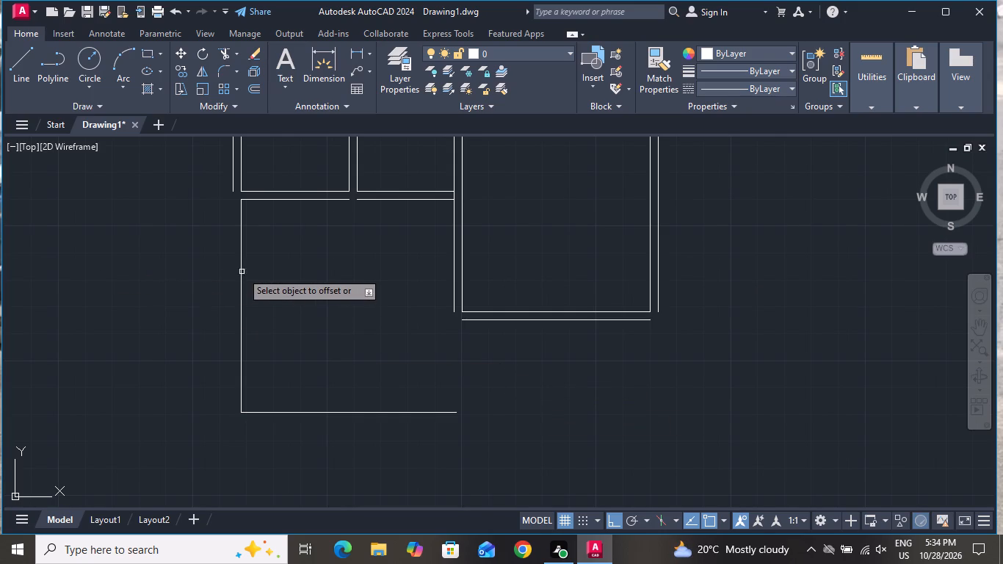
{"action": "left_click", "coordinate": [240, 271]}
{"action": "left_click", "coordinate": [209, 272]}
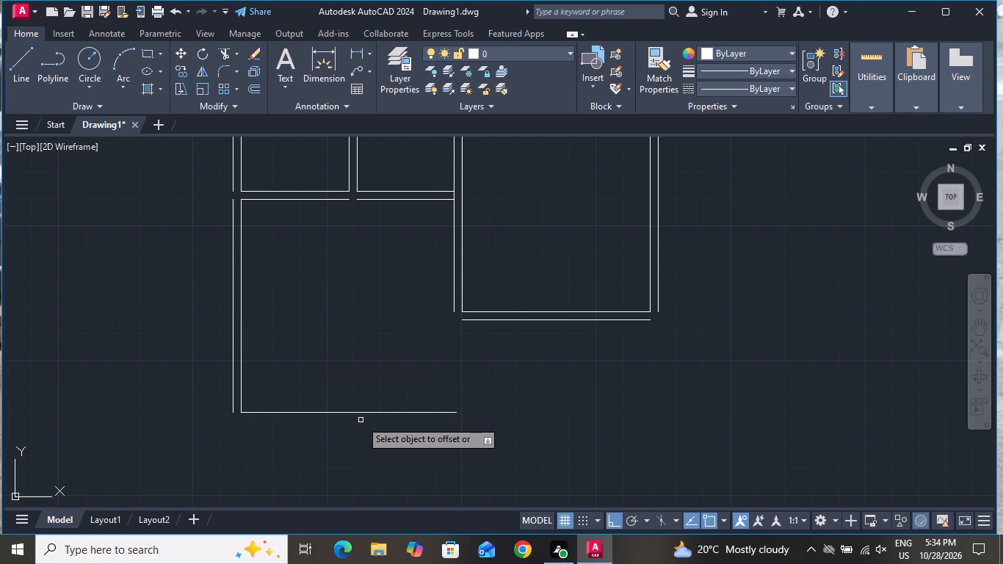
{"action": "left_click", "coordinate": [366, 413]}
{"action": "left_click", "coordinate": [363, 449]}
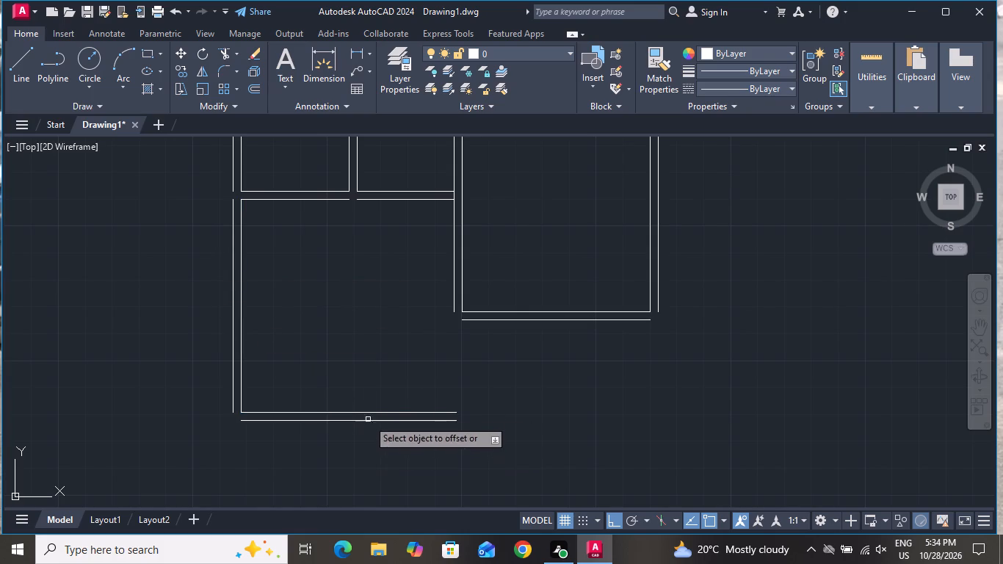
{"action": "right_click", "coordinate": [369, 326]}
{"action": "left_click", "coordinate": [385, 343]}
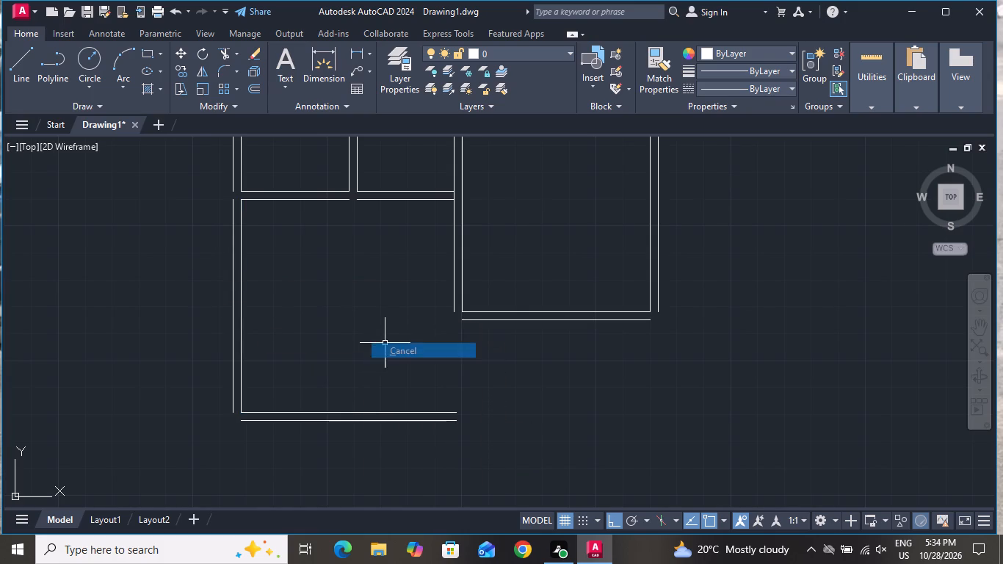
Draw a 1.5 vertical line downward from the left end of the new room's bottom offset line.
{"action": "left_click", "coordinate": [19, 72]}
{"action": "scroll", "coordinate": [195, 138], "scroll_direction": "down", "scroll_amount": 1}
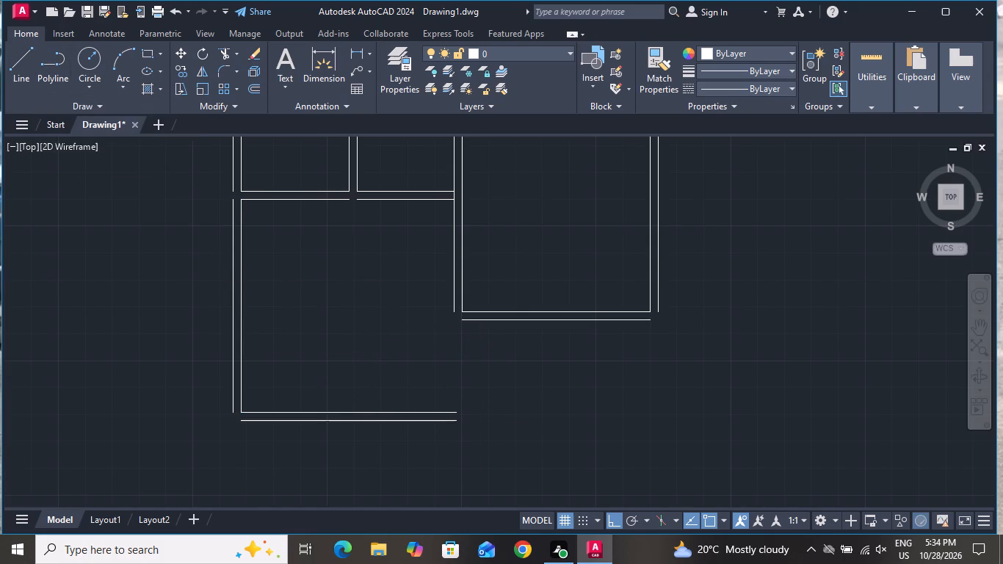
{"action": "scroll", "coordinate": [208, 143], "scroll_direction": "down", "scroll_amount": 2}
{"action": "scroll", "coordinate": [233, 212], "scroll_direction": "up", "scroll_amount": 4}
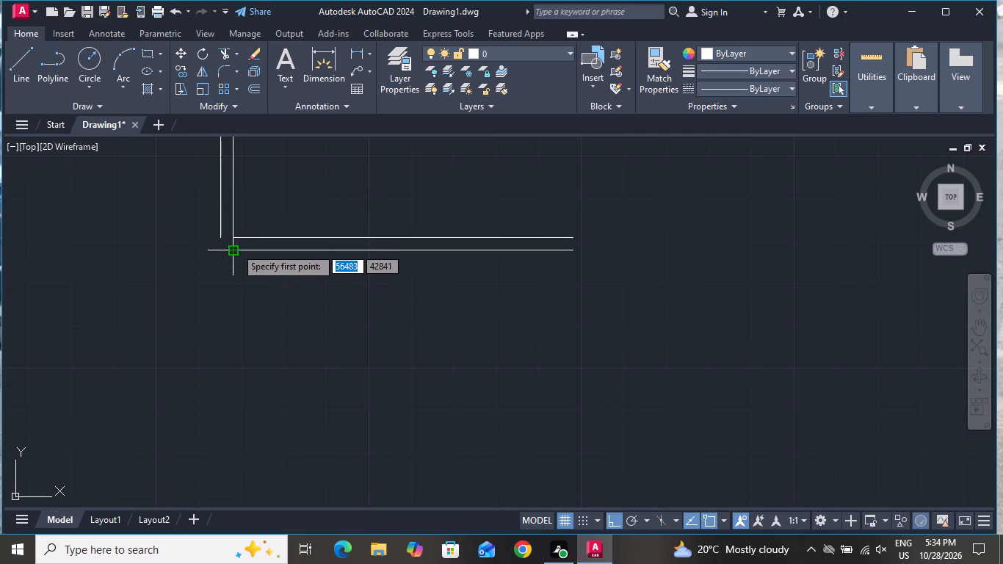
{"action": "left_click", "coordinate": [236, 247]}
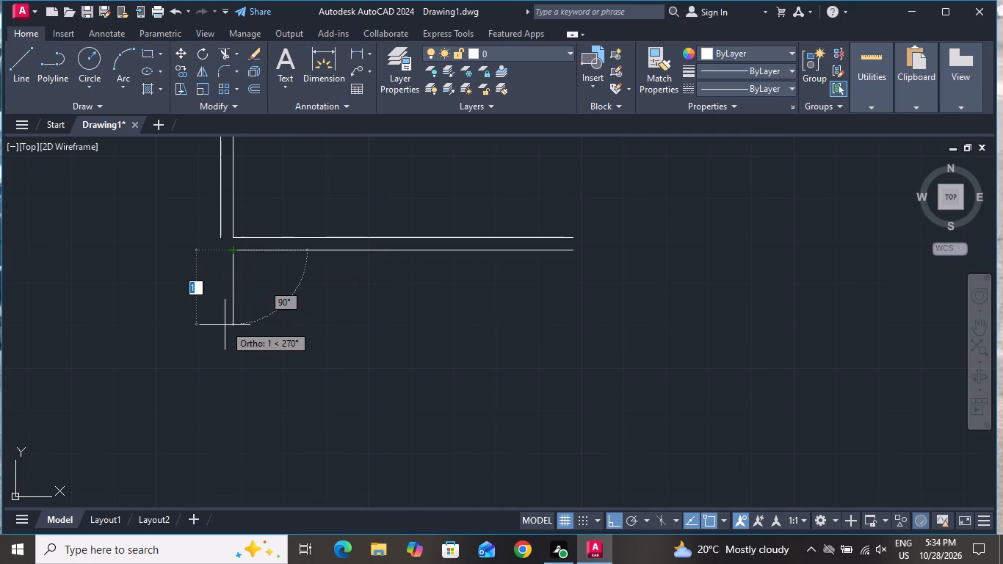
{"action": "key", "text": "1"}
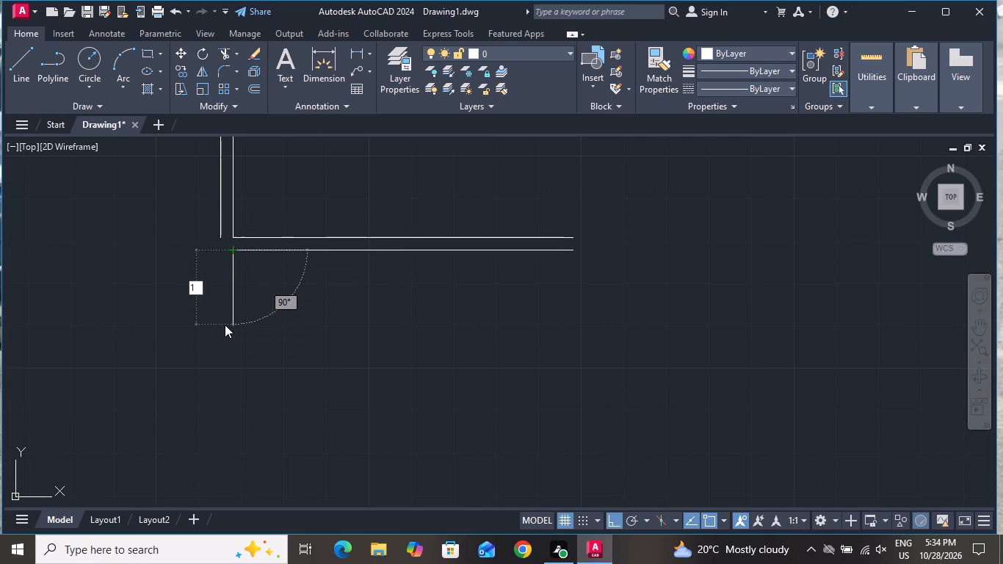
{"action": "key", "text": "period"}
{"action": "key", "text": "5"}
{"action": "key", "text": "space"}
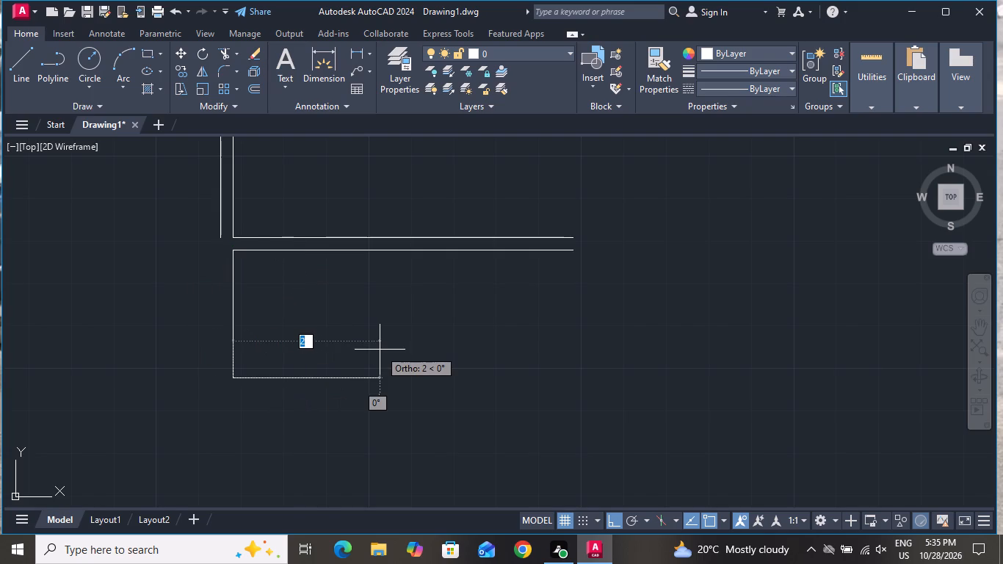
Continue with a 1.6 horizontal line rightward from the lower end of the vertical line.
{"action": "key", "text": "1"}
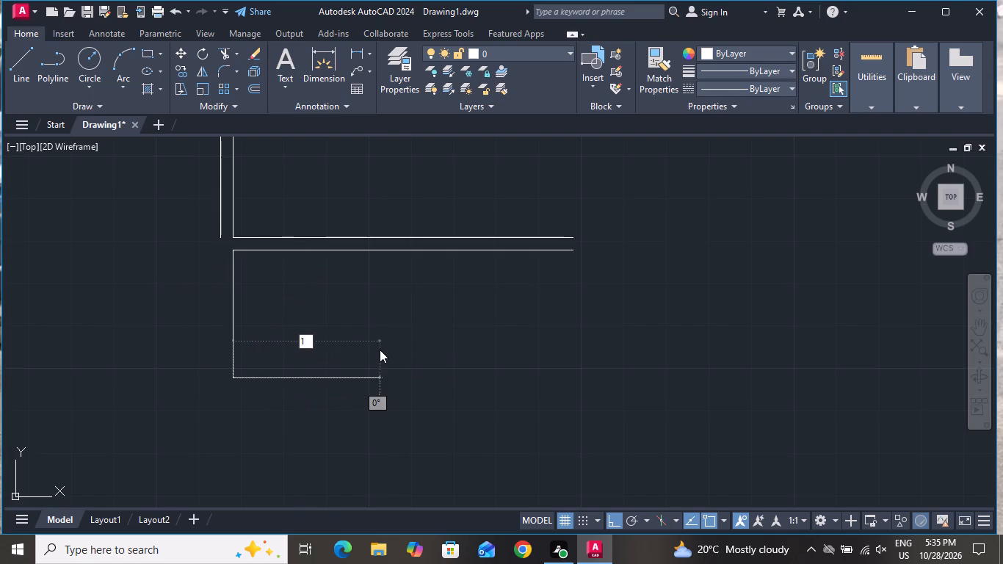
{"action": "type", "text": ".6"}
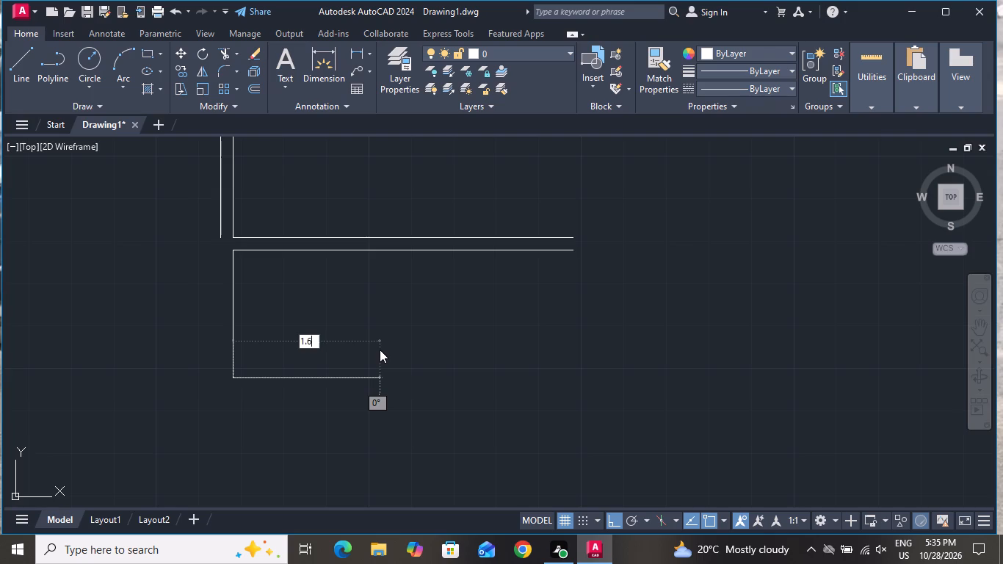
{"action": "key", "text": "space"}
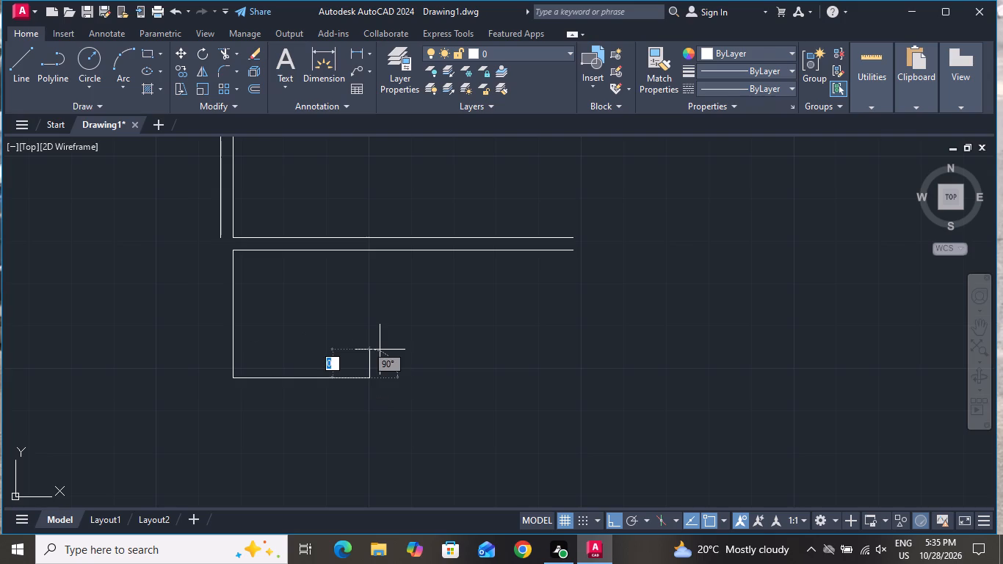
Close the 1.6 by 1.5 room with a 1.5 vertical line upward from the bottom line's right end, and end the Line command.
{"action": "key", "text": "1"}
{"action": "type", "text": ".5"}
{"action": "key", "text": "space"}
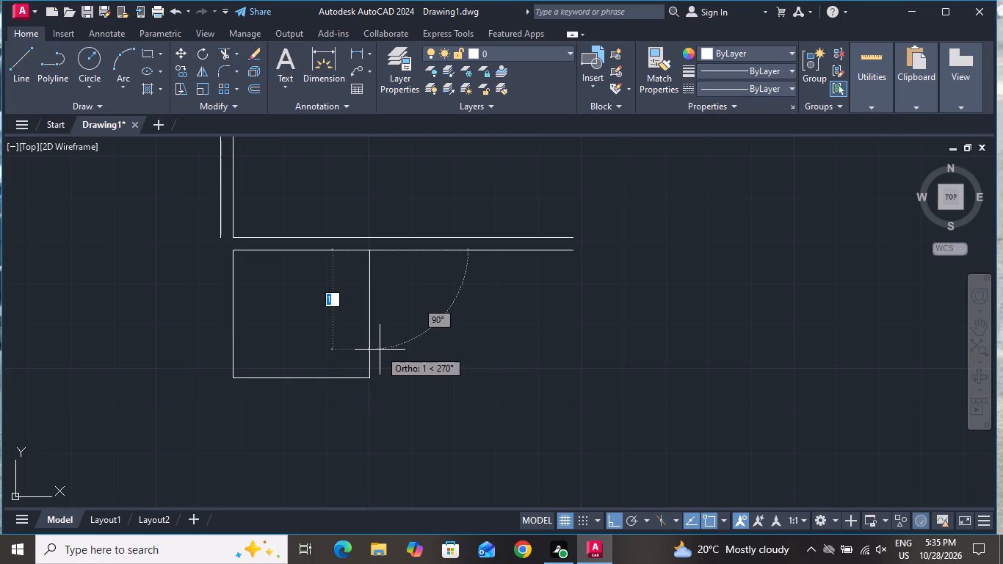
{"action": "right_click", "coordinate": [381, 350]}
{"action": "left_click", "coordinate": [387, 369]}
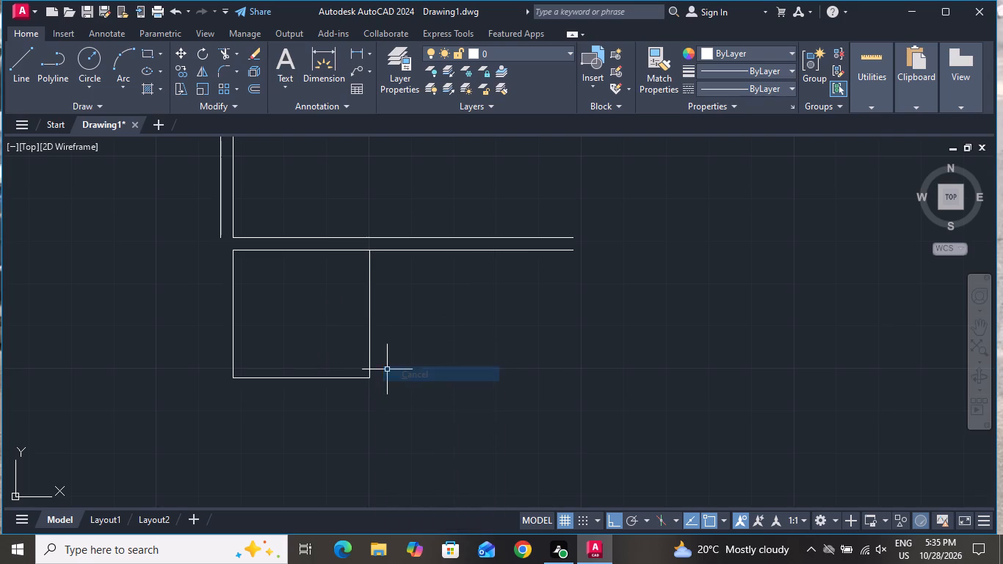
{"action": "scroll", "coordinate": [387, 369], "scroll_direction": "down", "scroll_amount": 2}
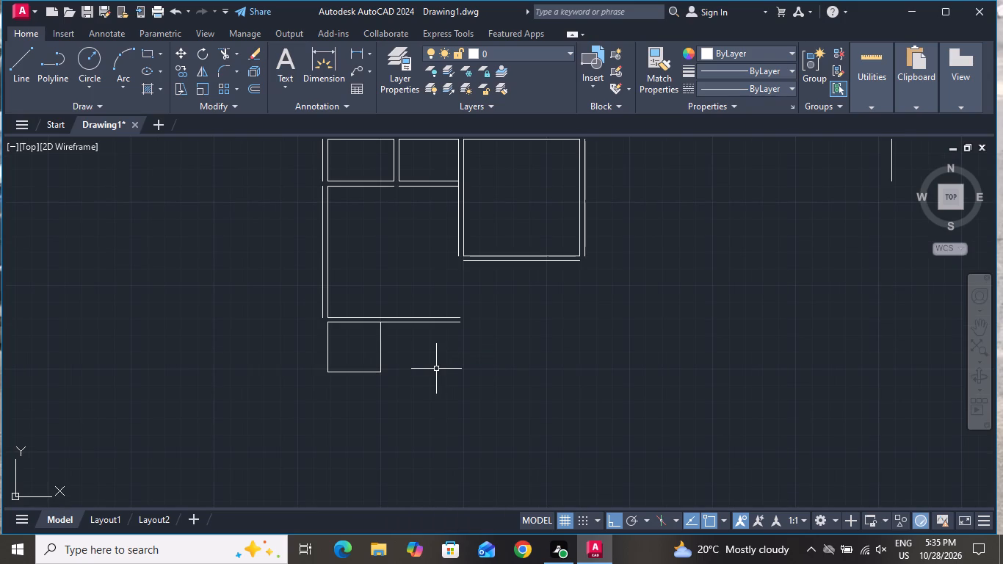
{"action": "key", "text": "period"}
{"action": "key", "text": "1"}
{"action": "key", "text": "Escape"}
Offset the 1.6 by 1.5 room's left, bottom and right lines outward by 0.15, and end the Offset command.
{"action": "key", "text": "o"}
{"action": "key", "text": "space"}
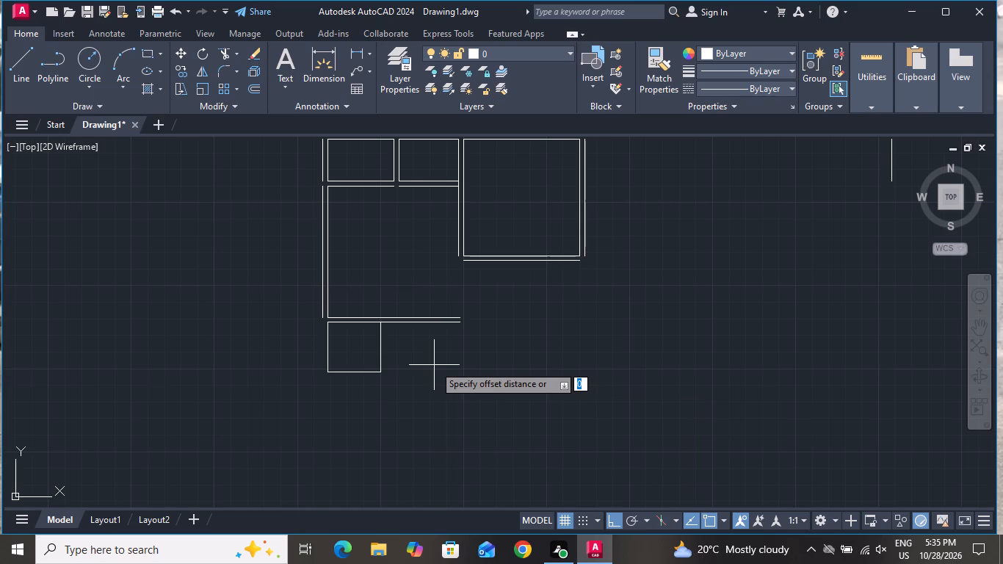
{"action": "key", "text": "period"}
{"action": "type", "text": "15"}
{"action": "key", "text": "space"}
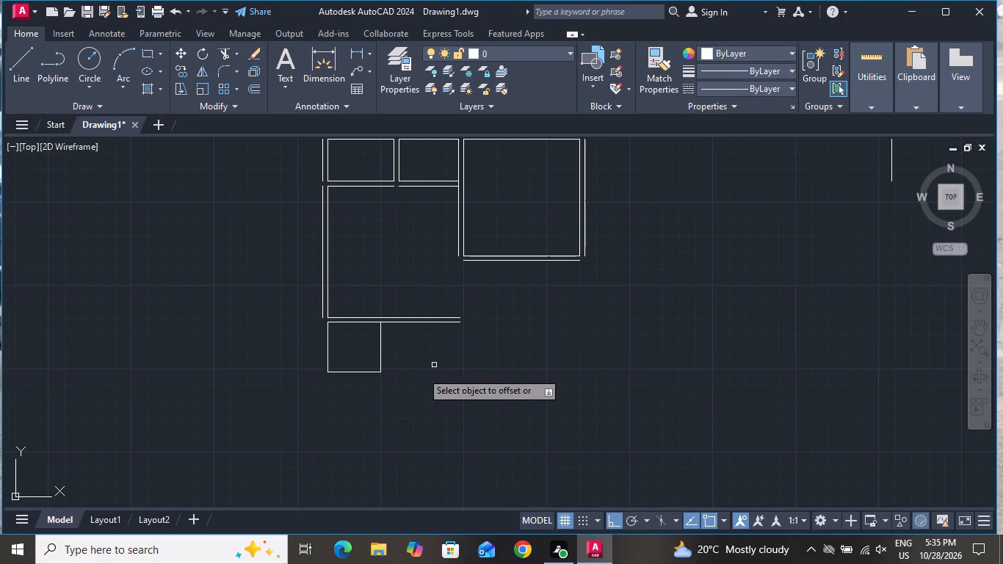
{"action": "left_click", "coordinate": [328, 358]}
{"action": "left_click", "coordinate": [295, 362]}
{"action": "left_click", "coordinate": [368, 374]}
{"action": "left_click", "coordinate": [374, 418]}
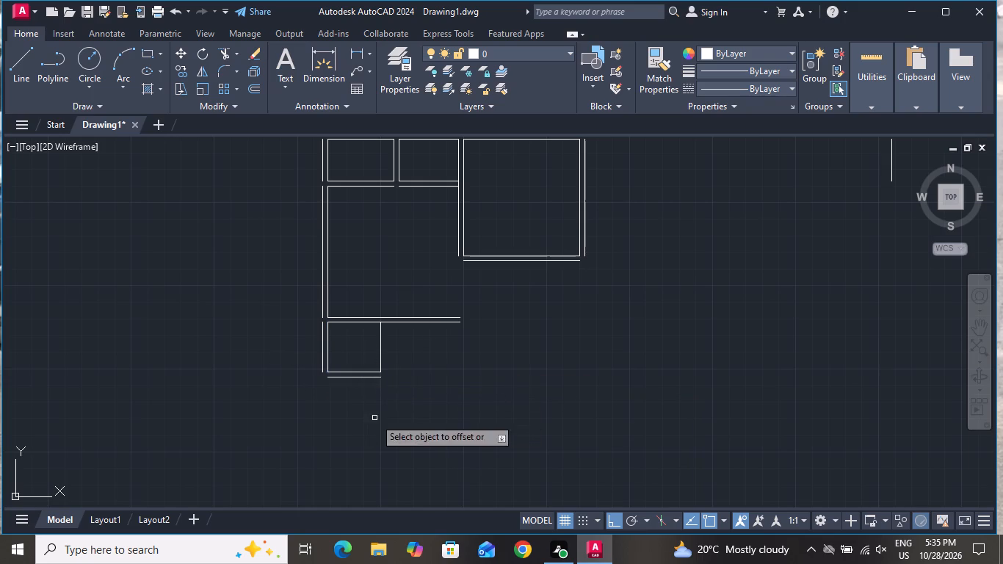
{"action": "left_click", "coordinate": [380, 356]}
{"action": "left_click", "coordinate": [524, 353]}
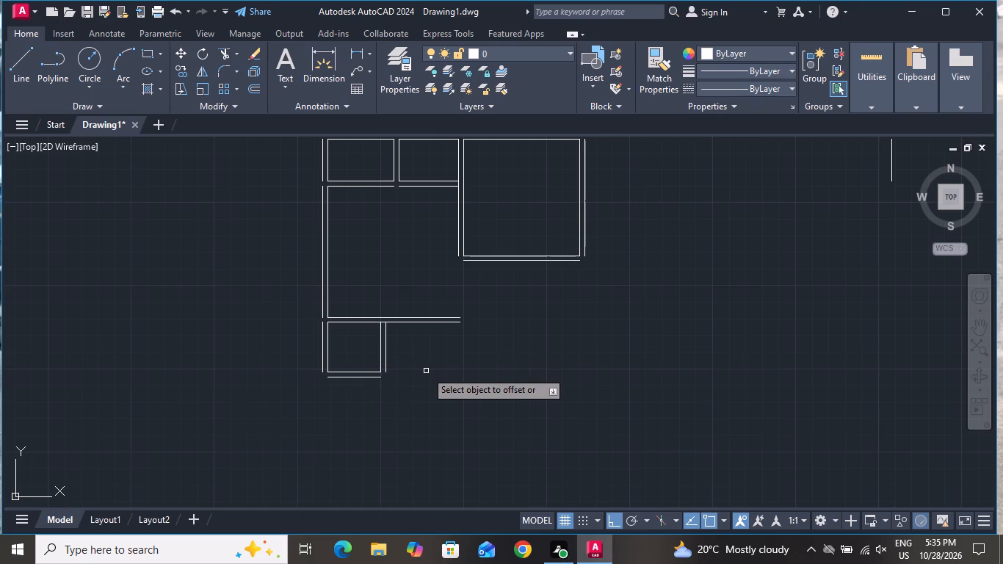
{"action": "right_click", "coordinate": [426, 371]}
{"action": "left_click", "coordinate": [433, 388]}
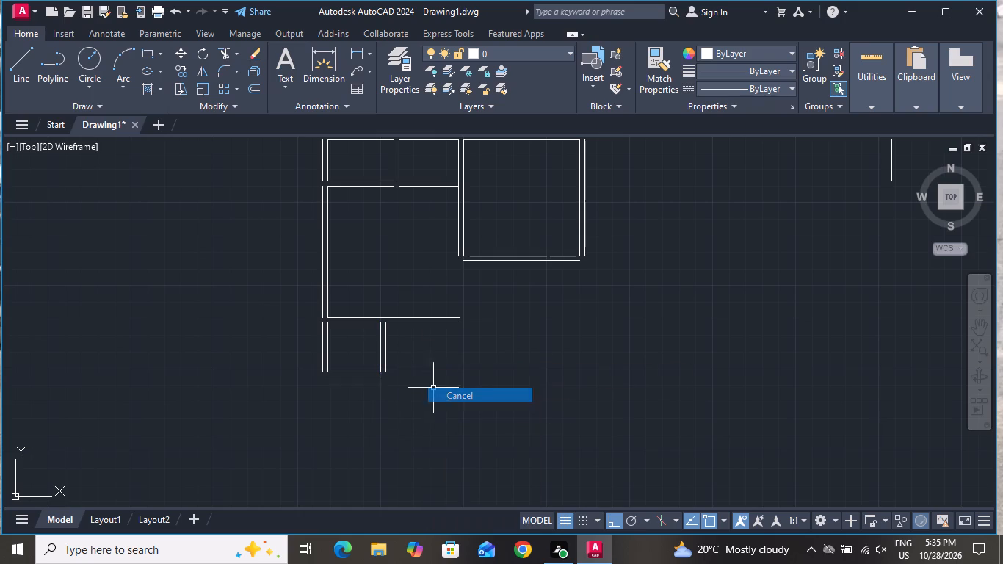
Start a line at the left end of the 1.6 by 1.5 room's bottom offset line.
{"action": "left_click", "coordinate": [35, 76]}
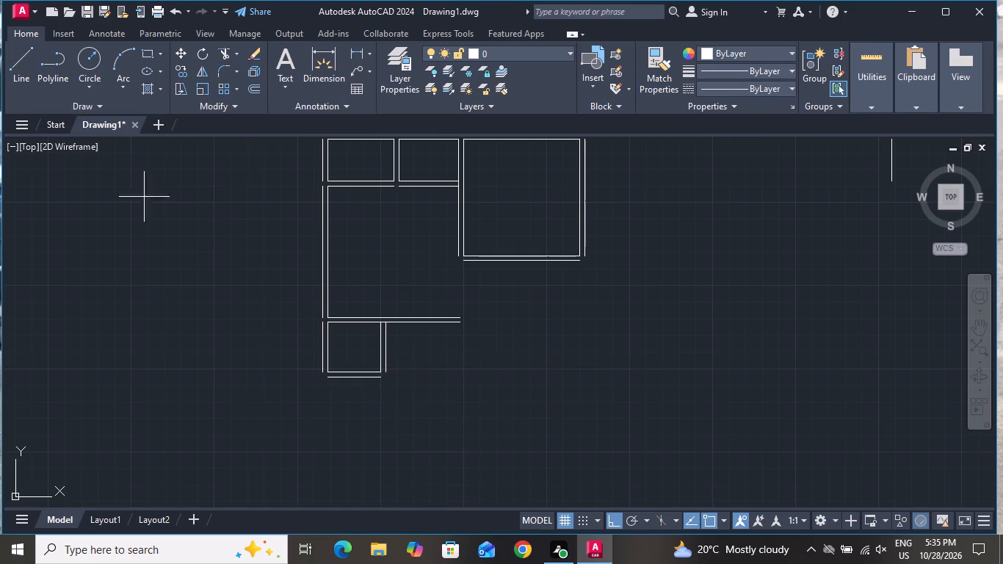
{"action": "scroll", "coordinate": [398, 438], "scroll_direction": "up", "scroll_amount": 2}
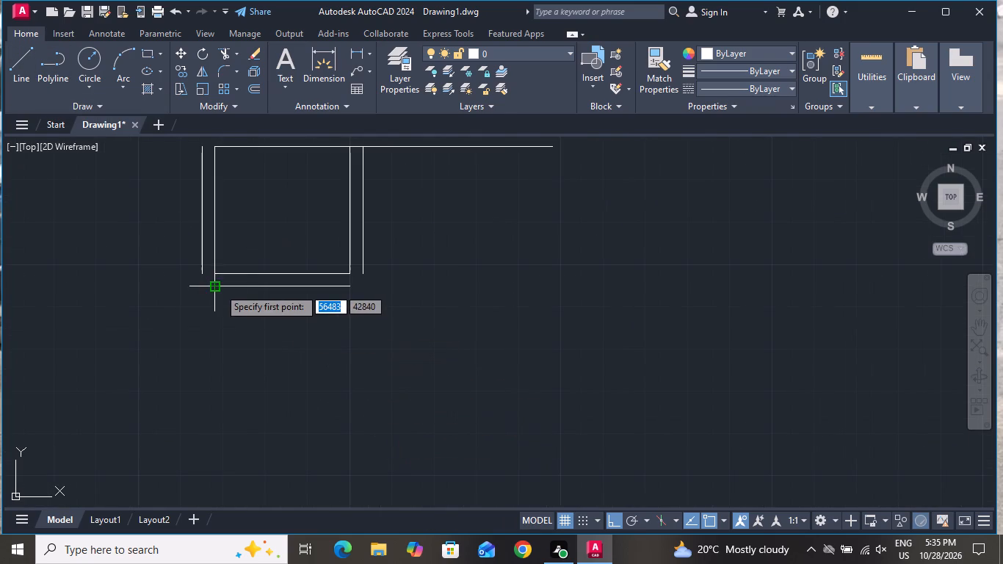
{"action": "left_click", "coordinate": [219, 287]}
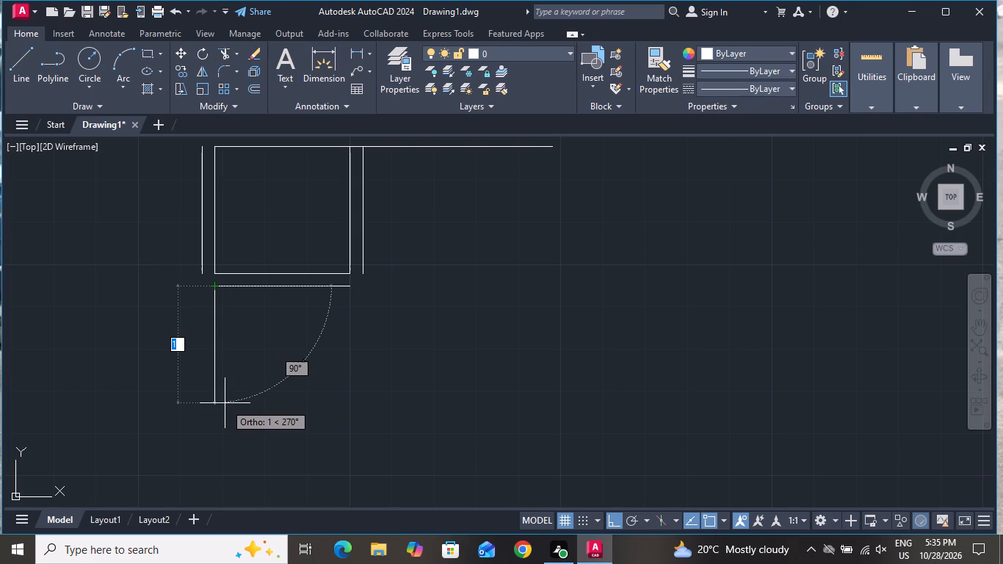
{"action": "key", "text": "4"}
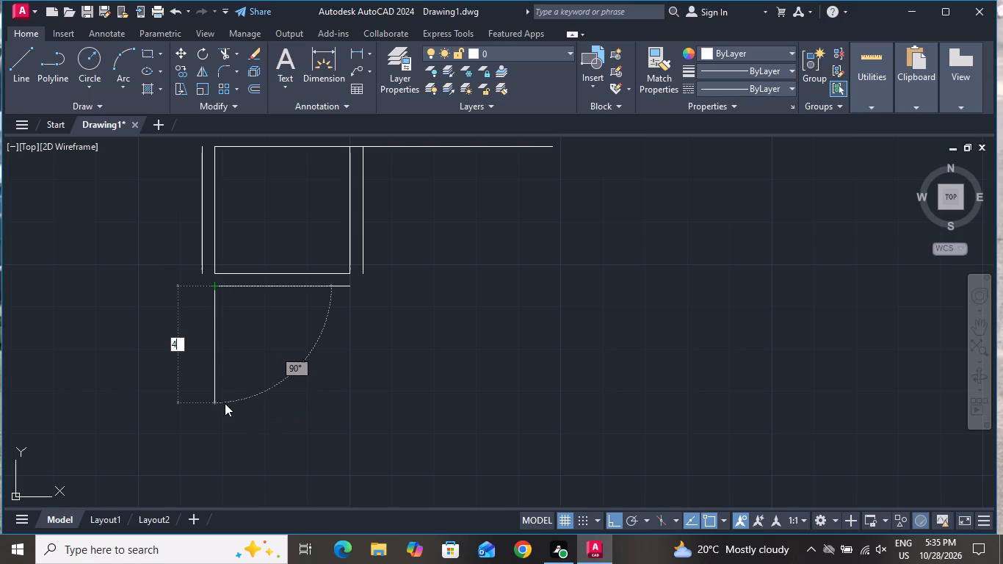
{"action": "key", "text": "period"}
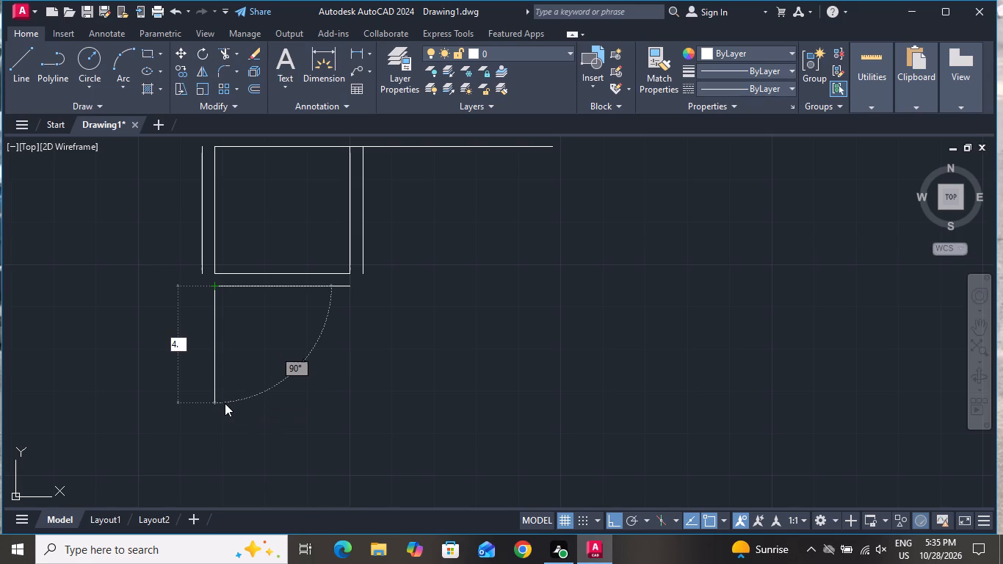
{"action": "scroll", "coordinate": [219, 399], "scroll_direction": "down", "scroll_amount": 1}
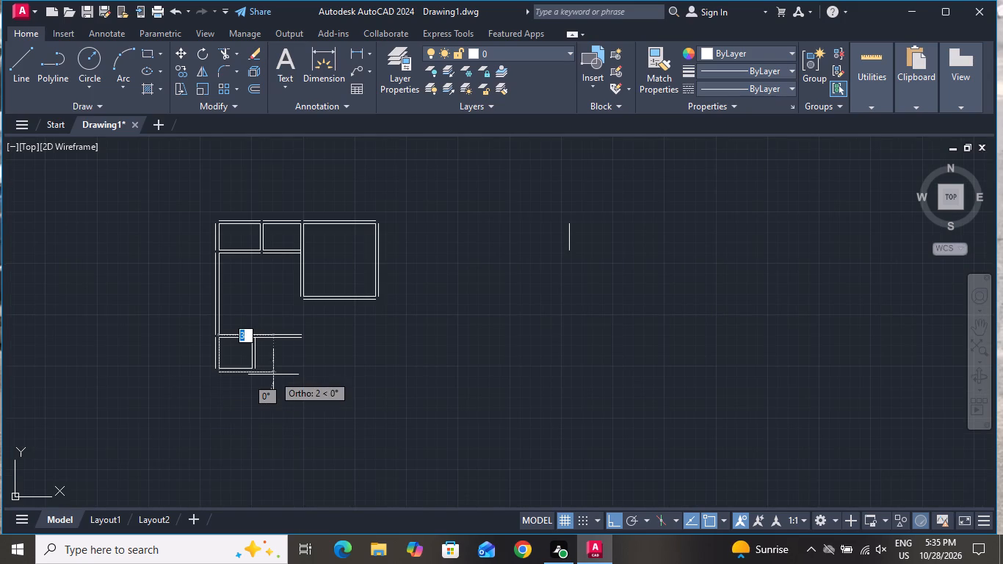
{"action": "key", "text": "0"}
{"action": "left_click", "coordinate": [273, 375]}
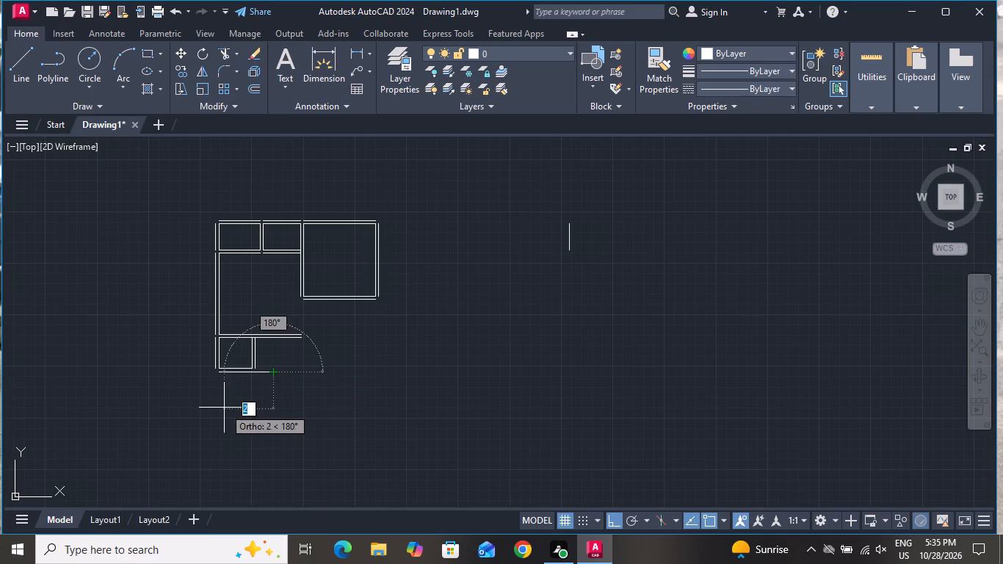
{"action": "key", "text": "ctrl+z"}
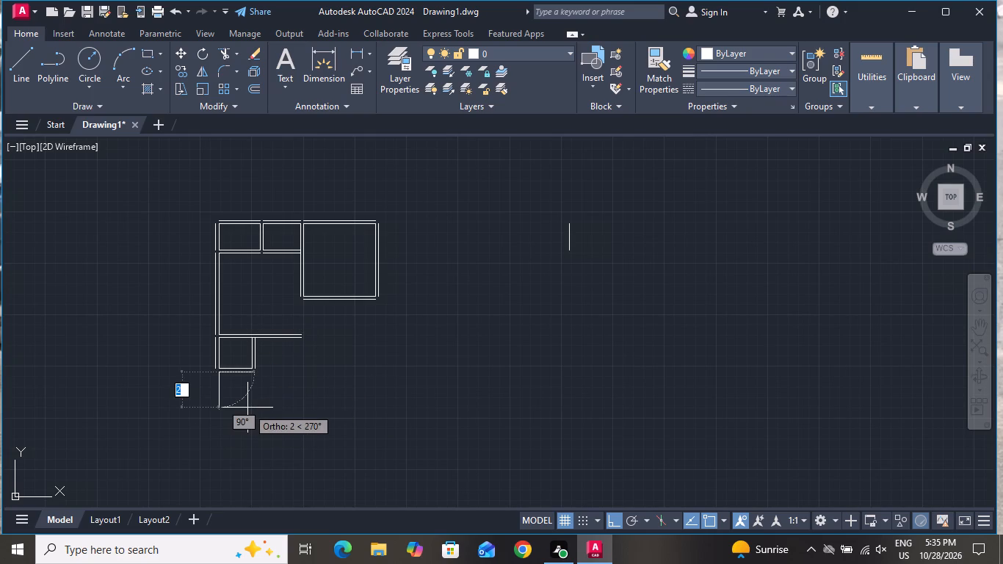
Draw a 4.07 vertical line downward from the left end of the small room's bottom offset line.
{"action": "key", "text": "4"}
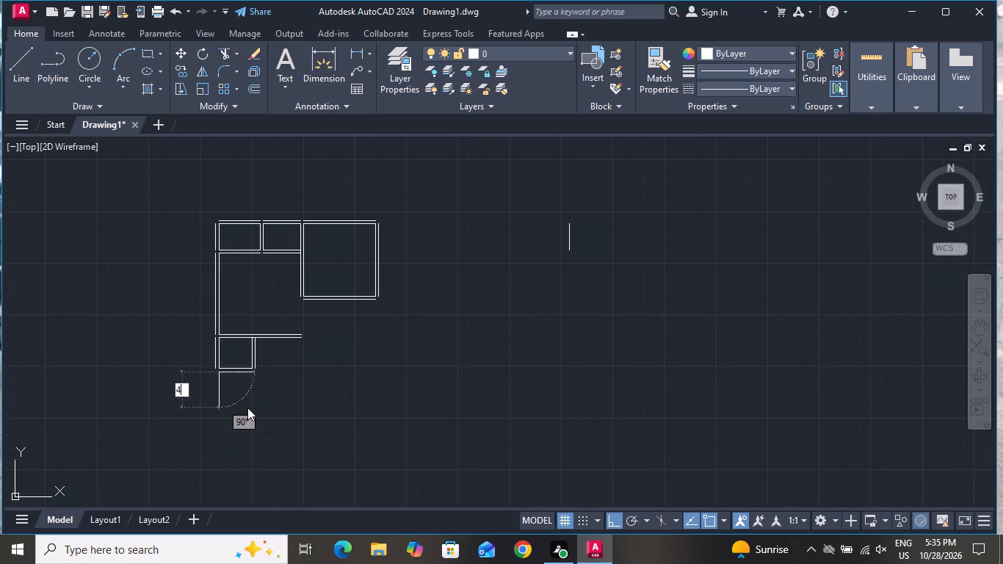
{"action": "key", "text": "period"}
{"action": "key", "text": "7"}
{"action": "key", "text": "BackSpace"}
{"action": "type", "text": "07"}
{"action": "key", "text": "space"}
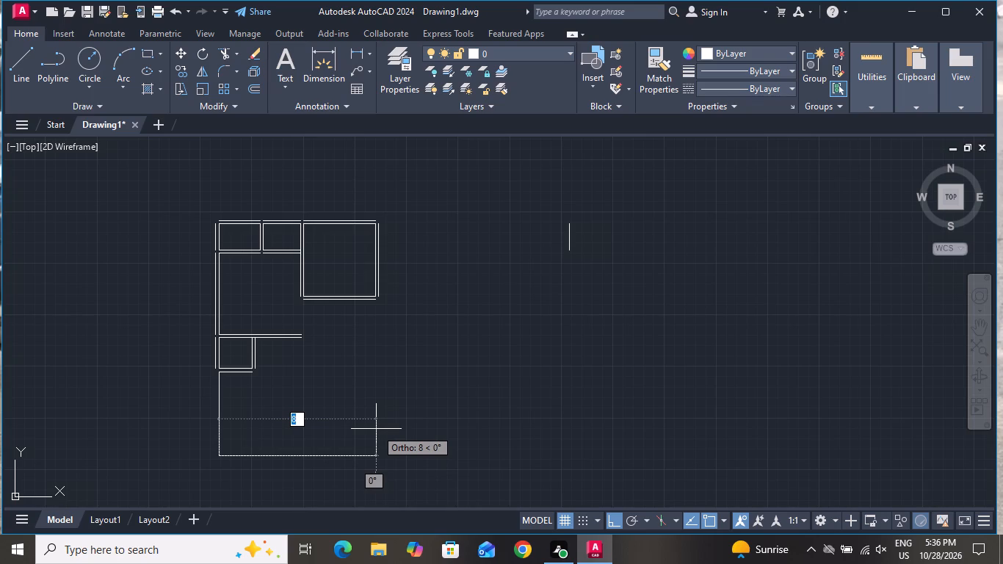
Continue with a 5.25 horizontal line rightward and a 4.07 vertical line upward, and end the Line command.
{"action": "key", "text": "5"}
{"action": "key", "text": "period"}
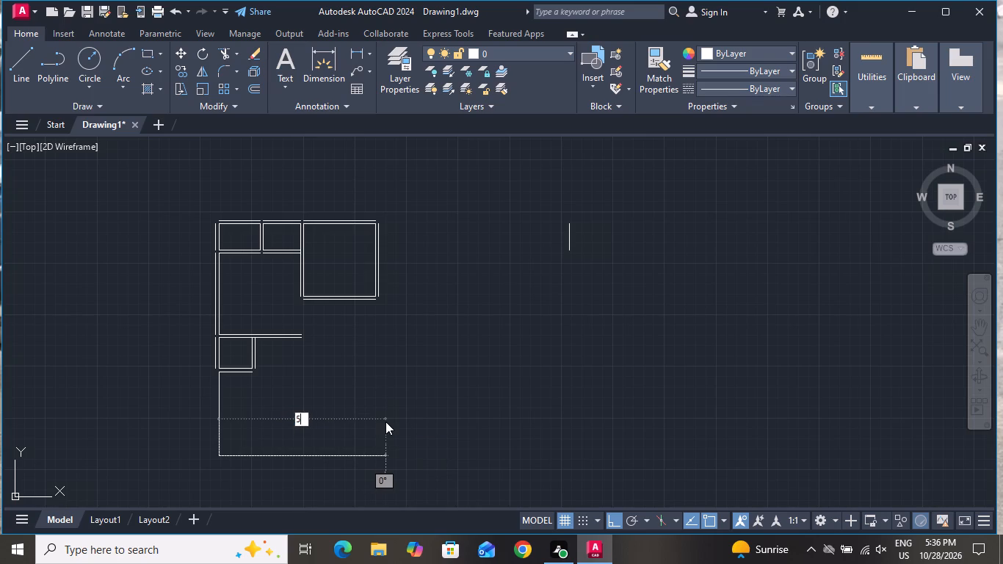
{"action": "type", "text": "25"}
{"action": "key", "text": "space"}
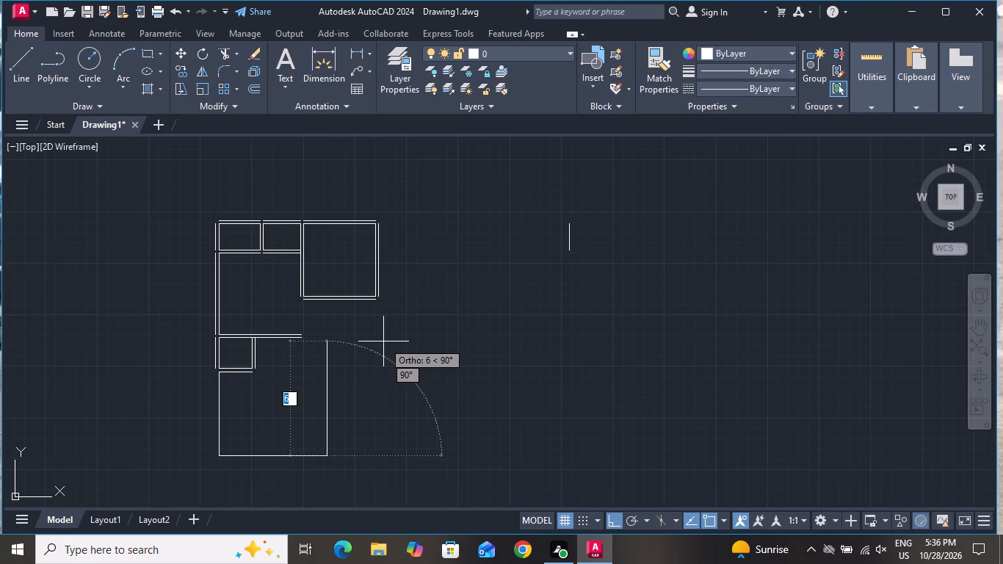
{"action": "key", "text": "4"}
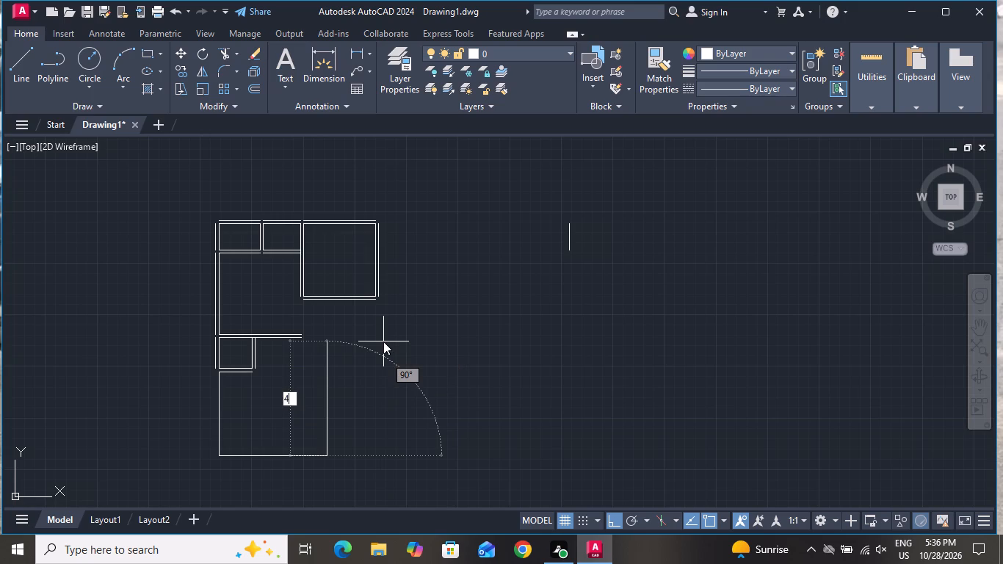
{"action": "key", "text": "period"}
{"action": "type", "text": "07"}
{"action": "key", "text": "space"}
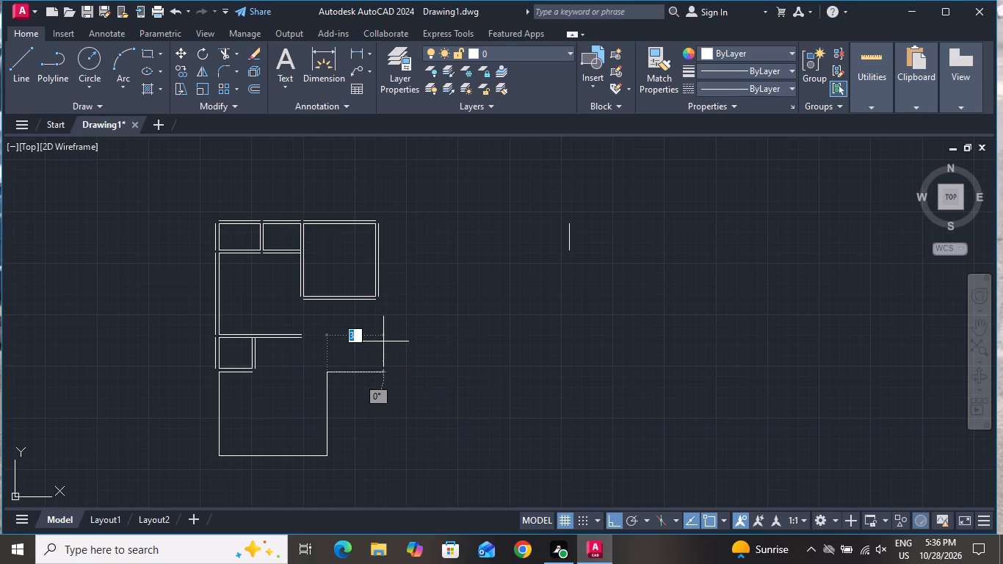
{"action": "scroll", "coordinate": [383, 341], "scroll_direction": "down", "scroll_amount": 1}
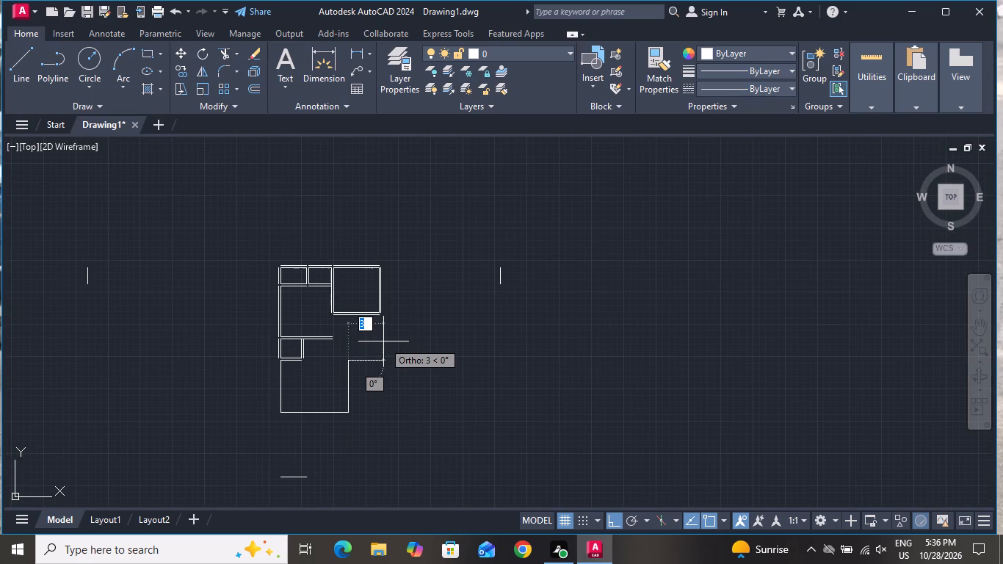
{"action": "right_click", "coordinate": [379, 344]}
{"action": "left_click", "coordinate": [389, 369]}
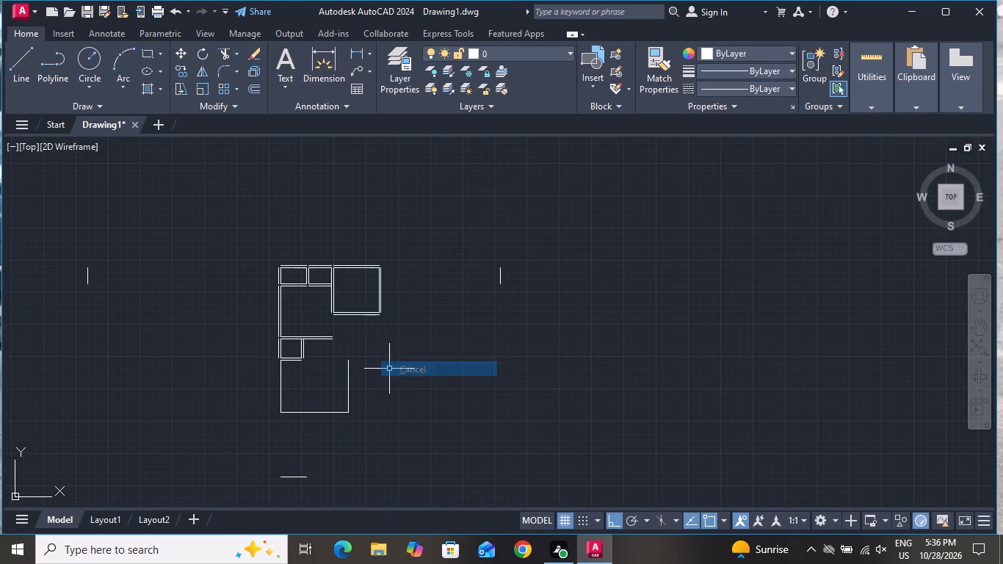
Select the stray vertical line standing apart to the right of the plan.
{"action": "left_click", "coordinate": [497, 281]}
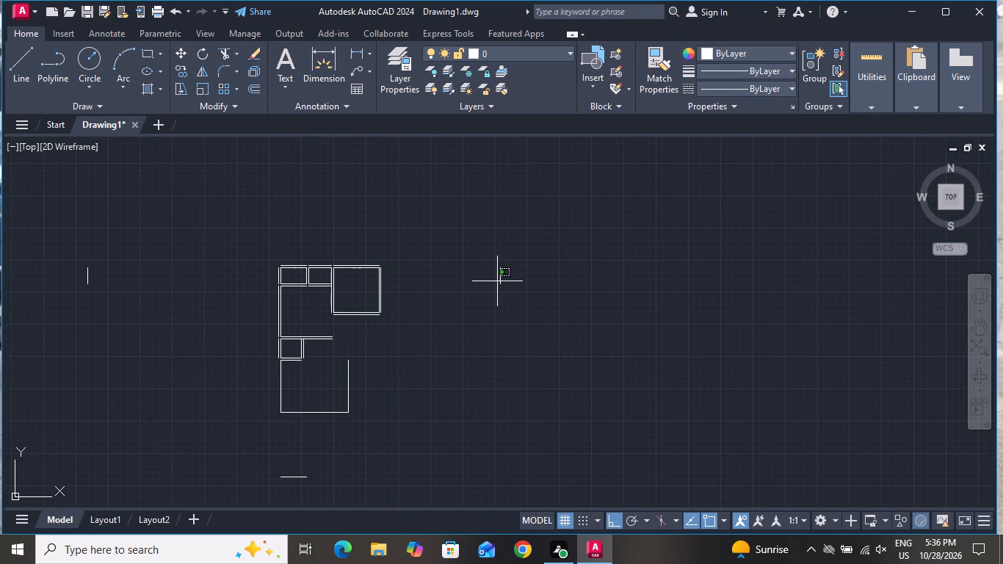
{"action": "left_click", "coordinate": [505, 270]}
{"action": "left_click", "coordinate": [512, 264]}
{"action": "left_click", "coordinate": [494, 294]}
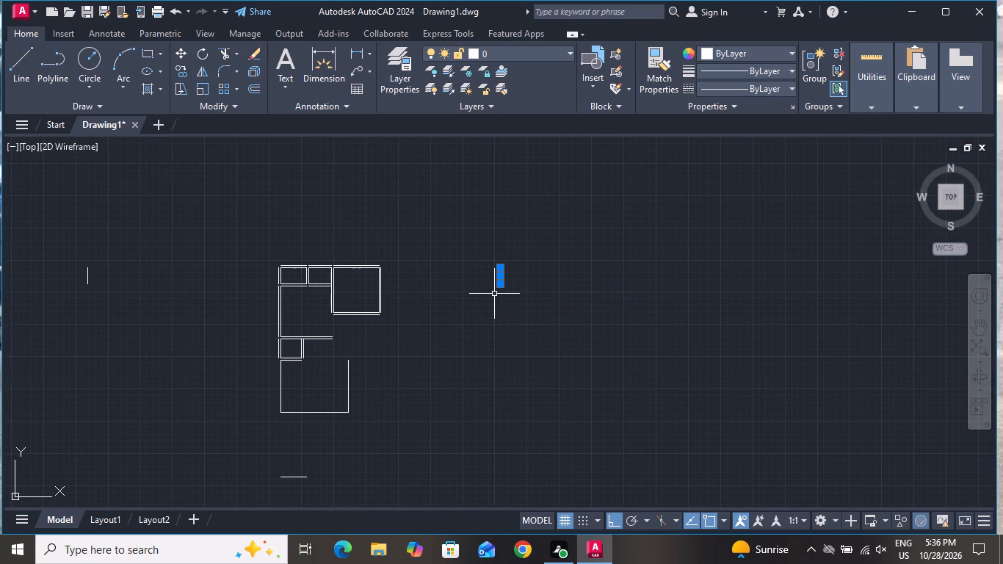
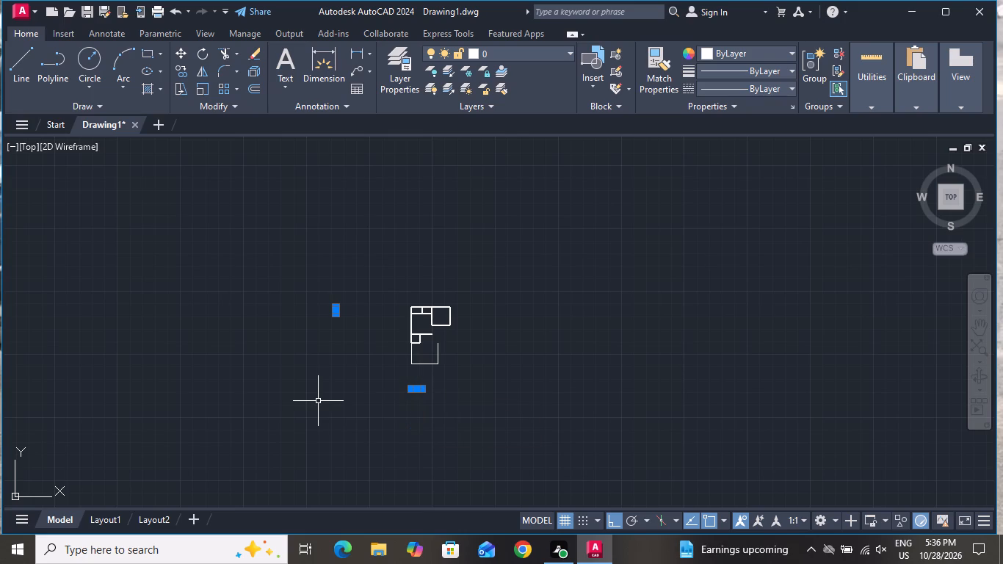
Delete the selected stray geometry standing apart from the plan.
{"action": "key", "text": "Delete"}
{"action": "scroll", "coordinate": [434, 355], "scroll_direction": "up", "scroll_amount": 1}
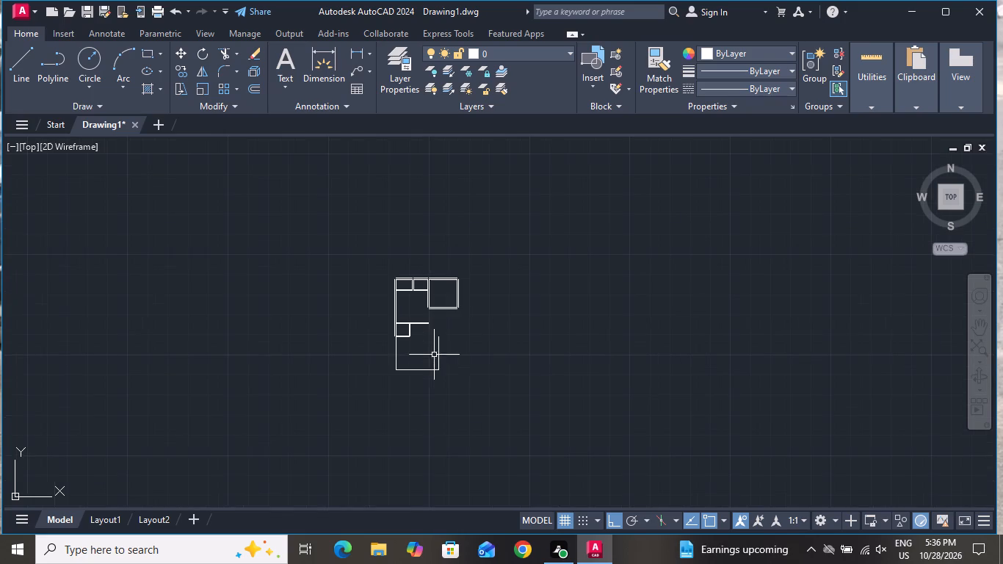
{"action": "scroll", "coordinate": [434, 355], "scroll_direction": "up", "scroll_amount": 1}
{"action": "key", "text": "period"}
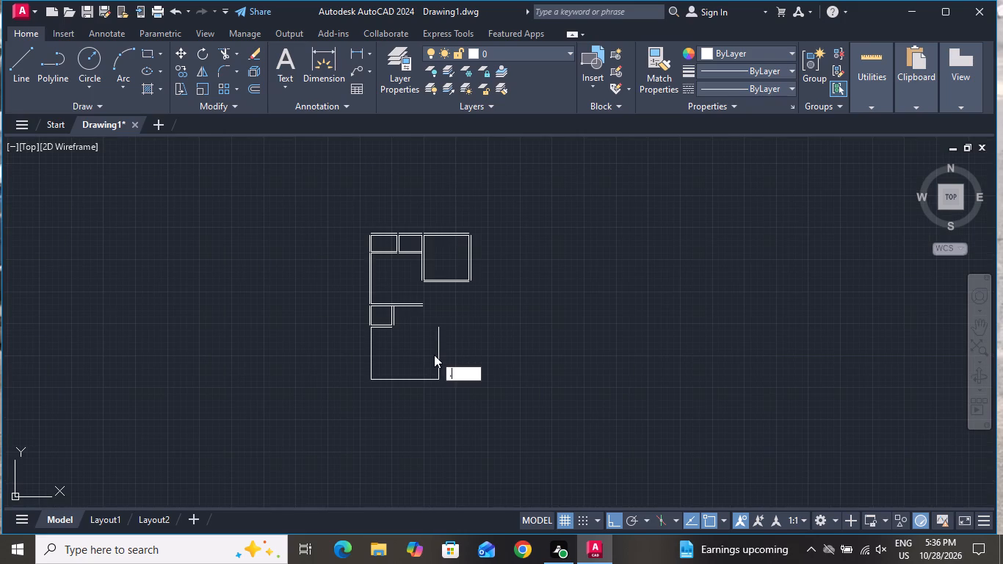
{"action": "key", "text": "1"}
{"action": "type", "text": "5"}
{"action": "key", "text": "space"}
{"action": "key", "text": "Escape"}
Offset the left, bottom and right walls of the 5.25 by 4.07 room outward by 0.15.
{"action": "type", "text": "o"}
{"action": "key", "text": "space"}
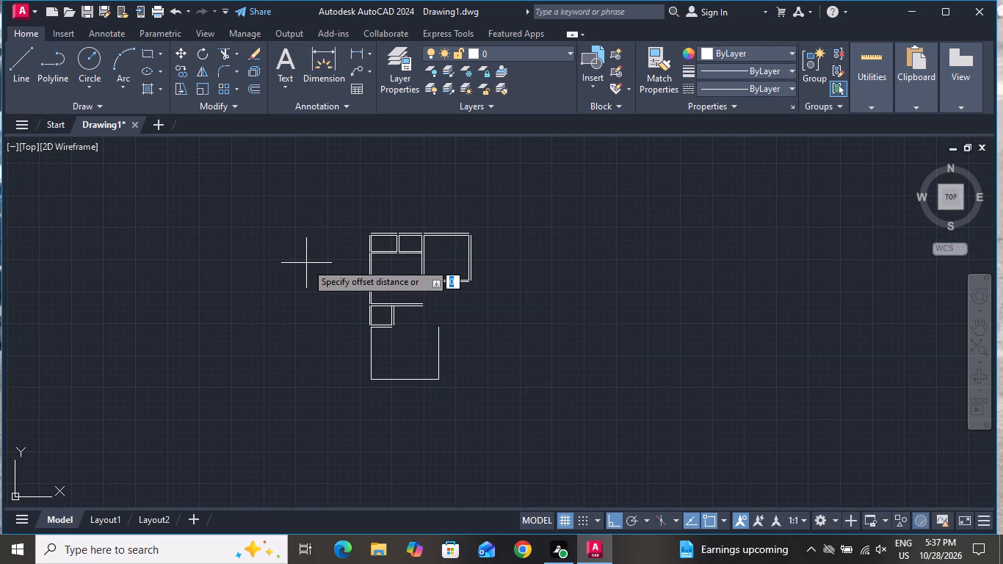
{"action": "key", "text": "period"}
{"action": "type", "text": "15"}
{"action": "key", "text": "space"}
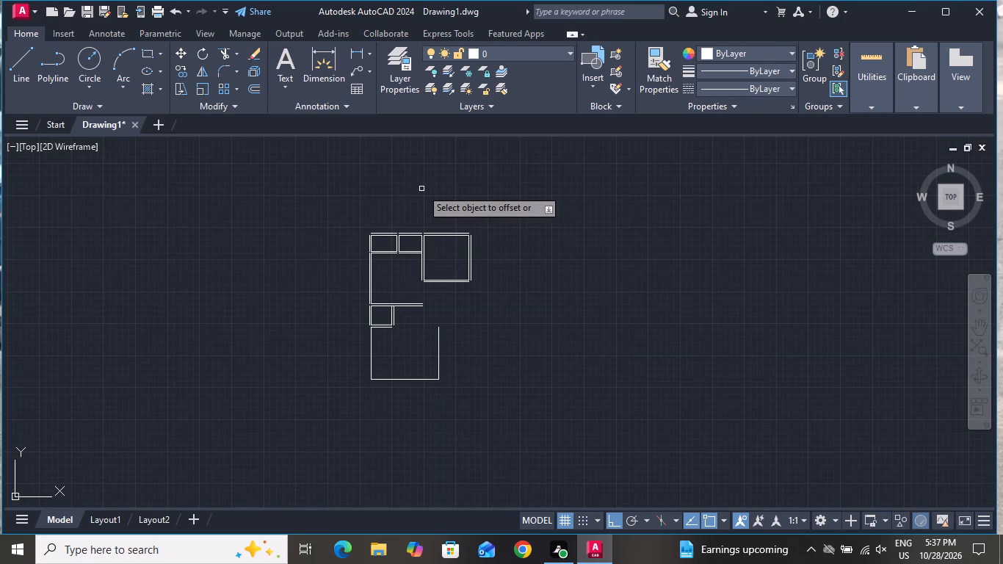
{"action": "scroll", "coordinate": [378, 364], "scroll_direction": "up", "scroll_amount": 2}
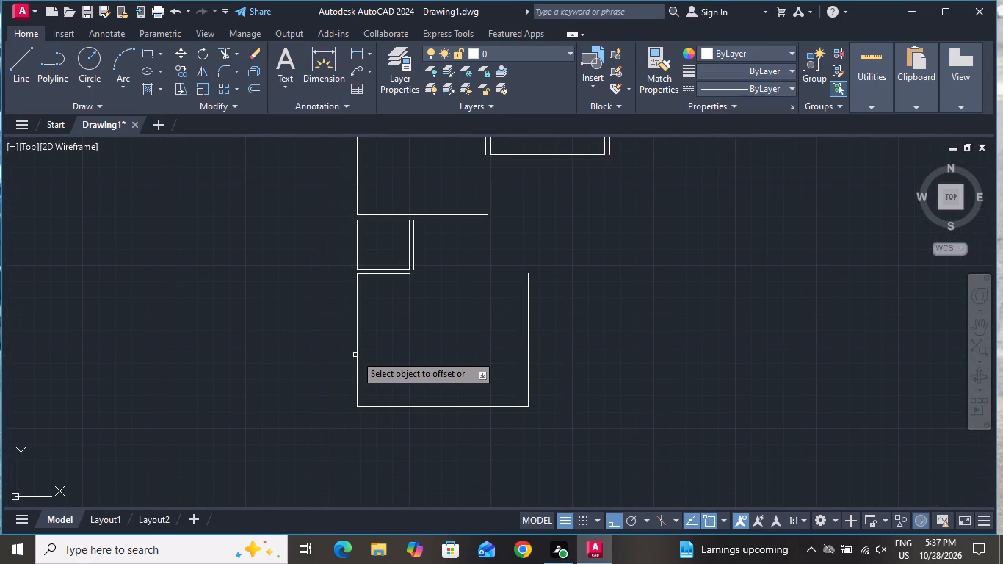
{"action": "left_click", "coordinate": [355, 354]}
{"action": "left_click", "coordinate": [284, 373]}
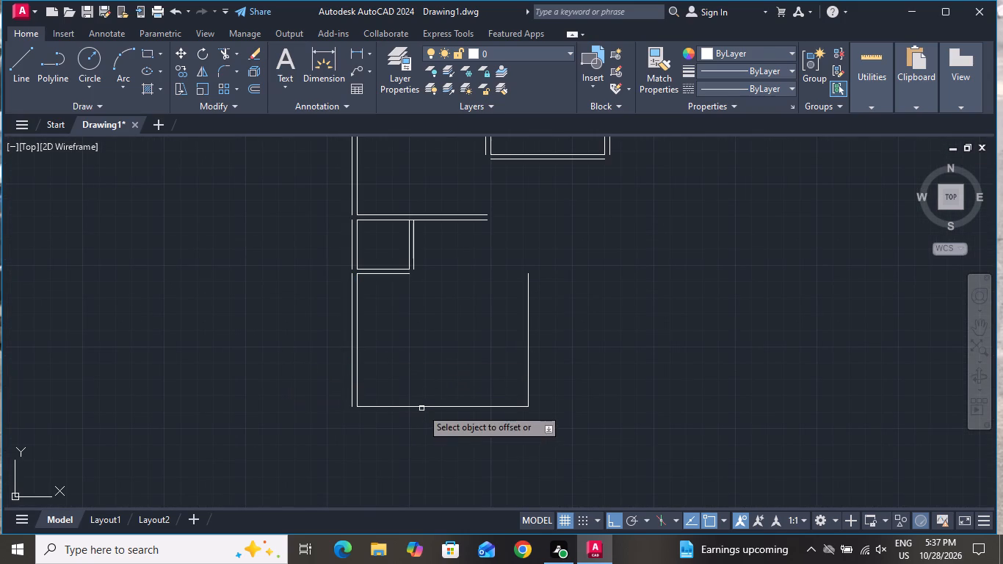
{"action": "left_click", "coordinate": [421, 408]}
{"action": "left_click", "coordinate": [425, 441]}
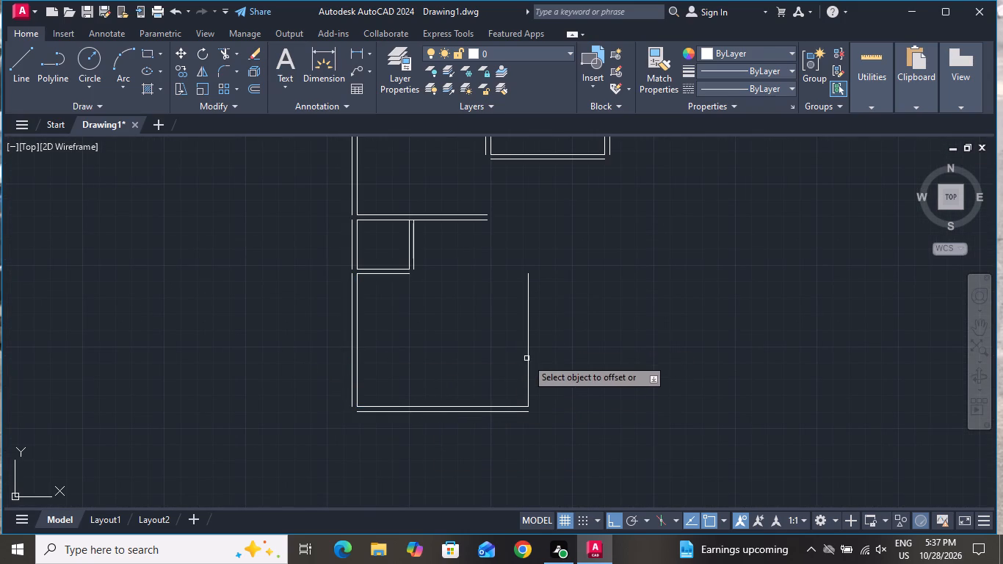
{"action": "left_click", "coordinate": [527, 358]}
{"action": "left_click", "coordinate": [568, 358]}
{"action": "right_click", "coordinate": [568, 344]}
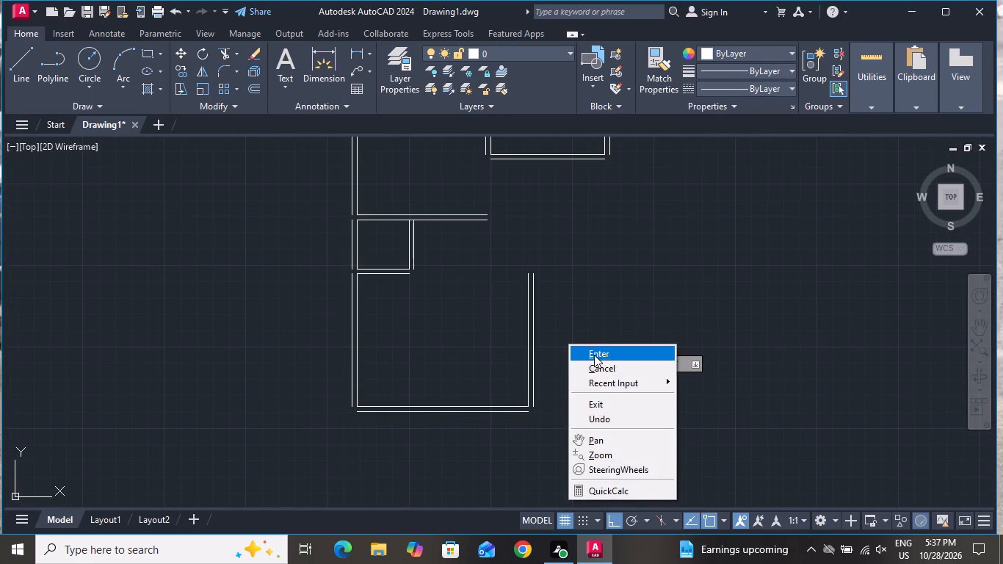
{"action": "left_click", "coordinate": [601, 364]}
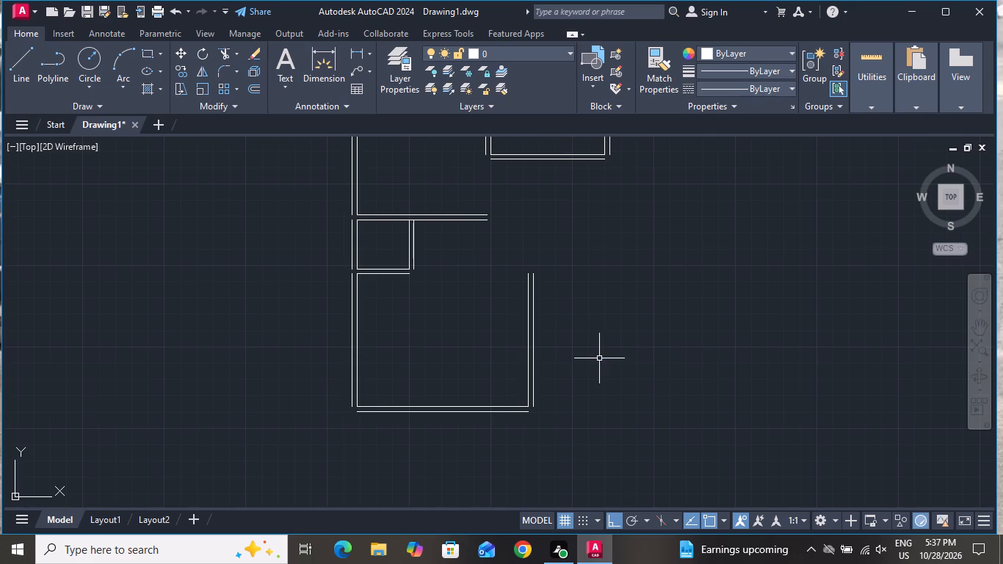
Draw a 1.12 vertical line downward from the left end of the 5.25 by 4.07 room's bottom offset line.
{"action": "left_click", "coordinate": [30, 69]}
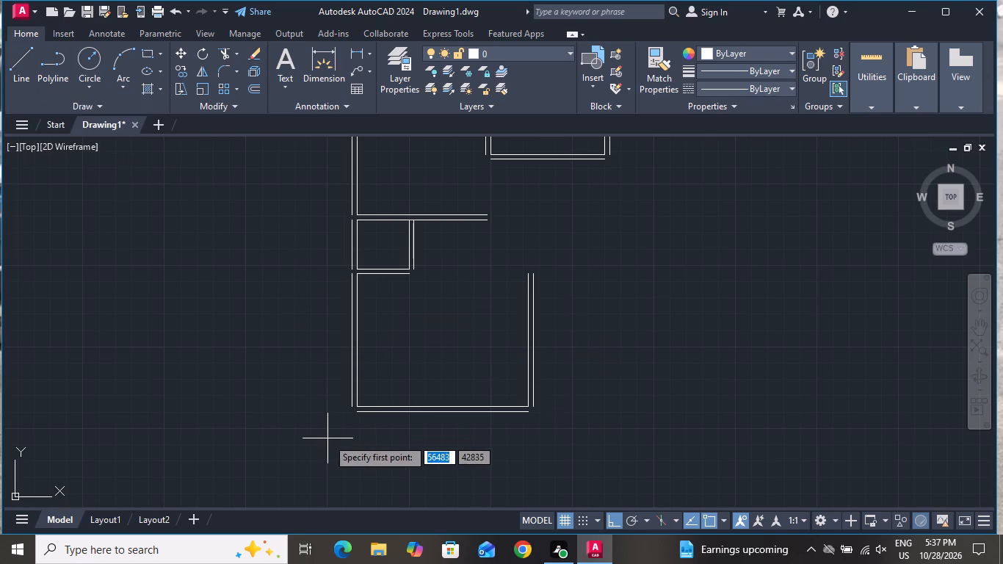
{"action": "scroll", "coordinate": [356, 441], "scroll_direction": "up", "scroll_amount": 1}
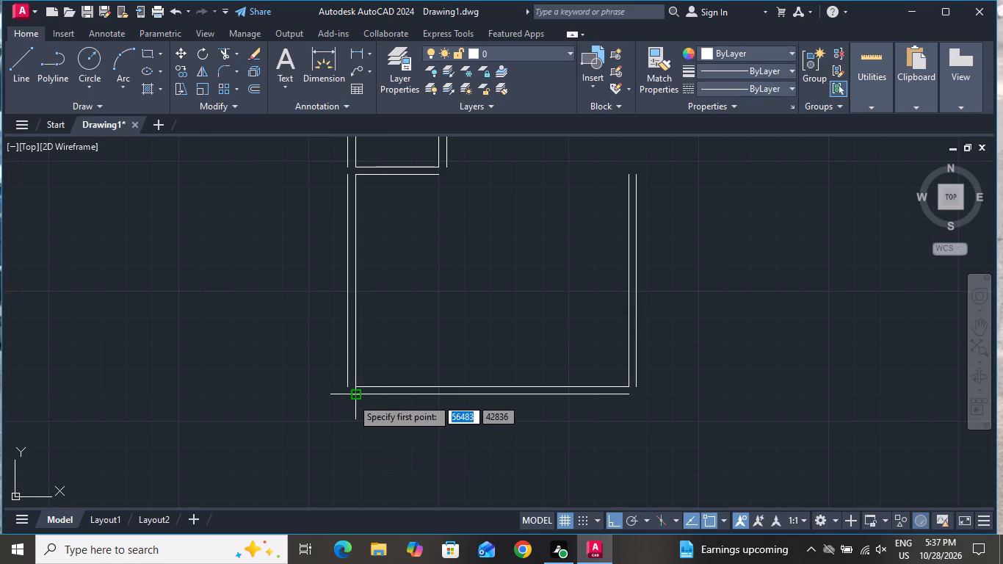
{"action": "left_click", "coordinate": [352, 398]}
{"action": "scroll", "coordinate": [358, 449], "scroll_direction": "down", "scroll_amount": 5}
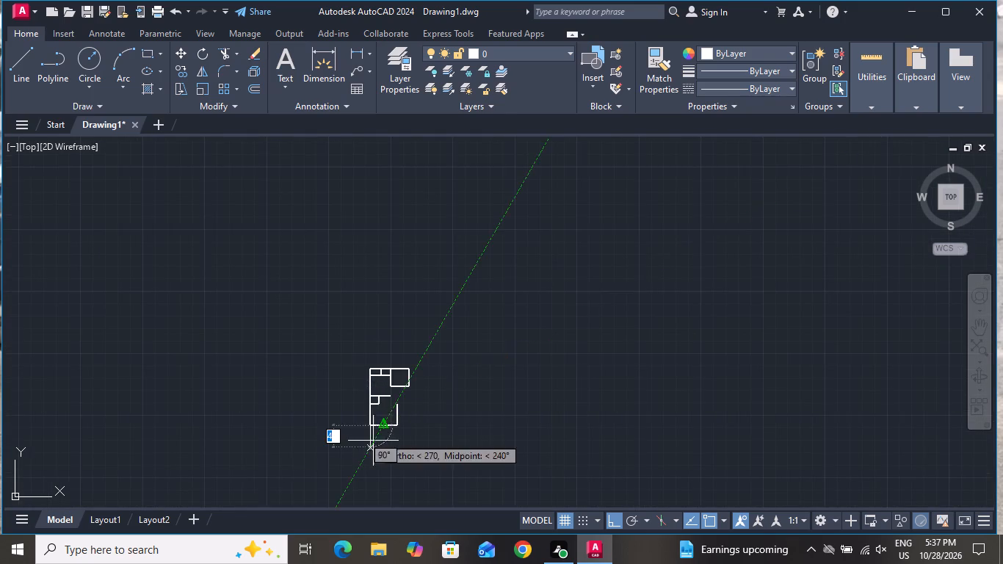
{"action": "scroll", "coordinate": [373, 454], "scroll_direction": "up", "scroll_amount": 3}
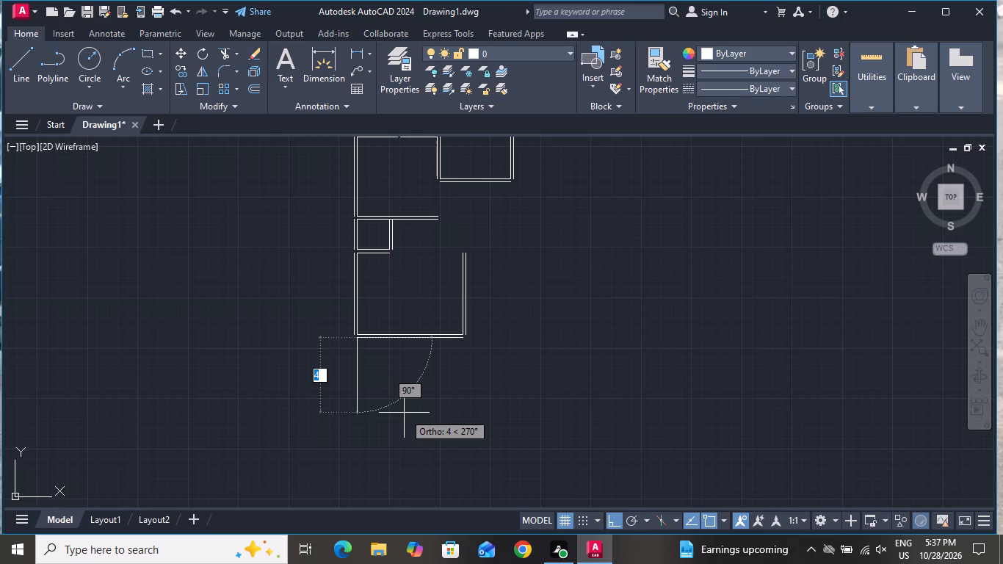
{"action": "key", "text": "1"}
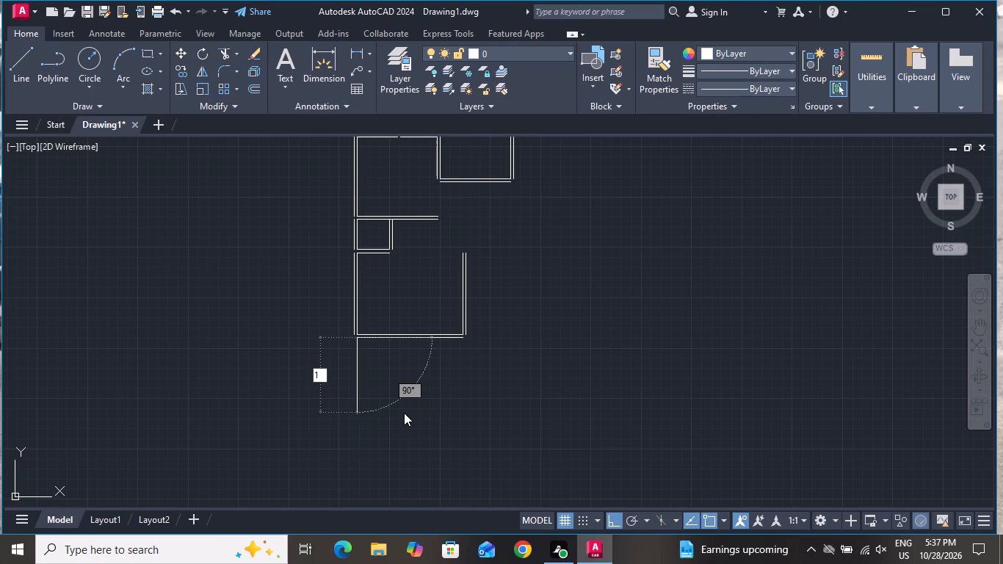
{"action": "key", "text": "period"}
{"action": "type", "text": "12"}
{"action": "key", "text": "space"}
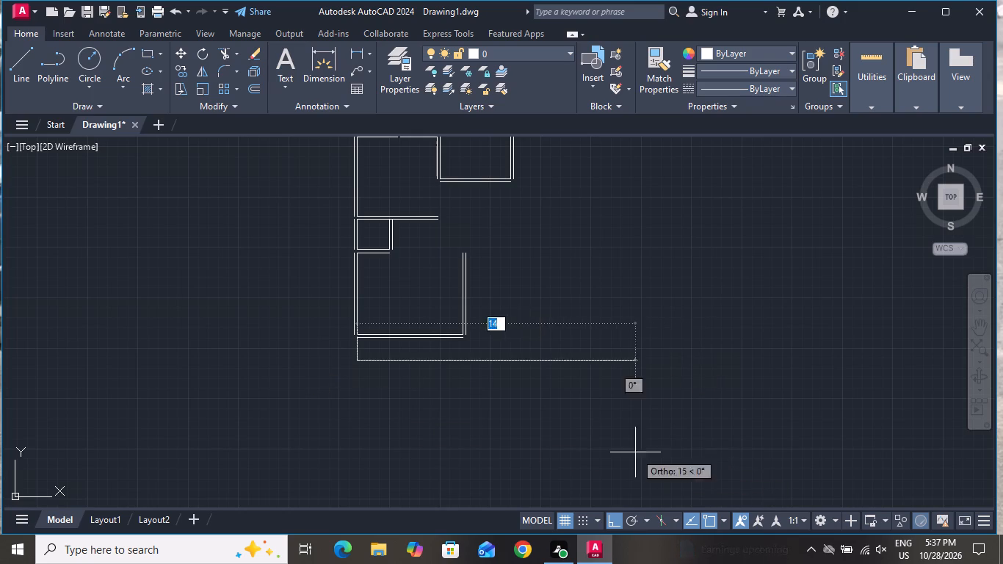
Continue with a 2.07 horizontal line rightward and a vertical line up to the offset line above, and end the Line command.
{"action": "scroll", "coordinate": [470, 425], "scroll_direction": "up", "scroll_amount": 4}
{"action": "scroll", "coordinate": [469, 425], "scroll_direction": "down", "scroll_amount": 2}
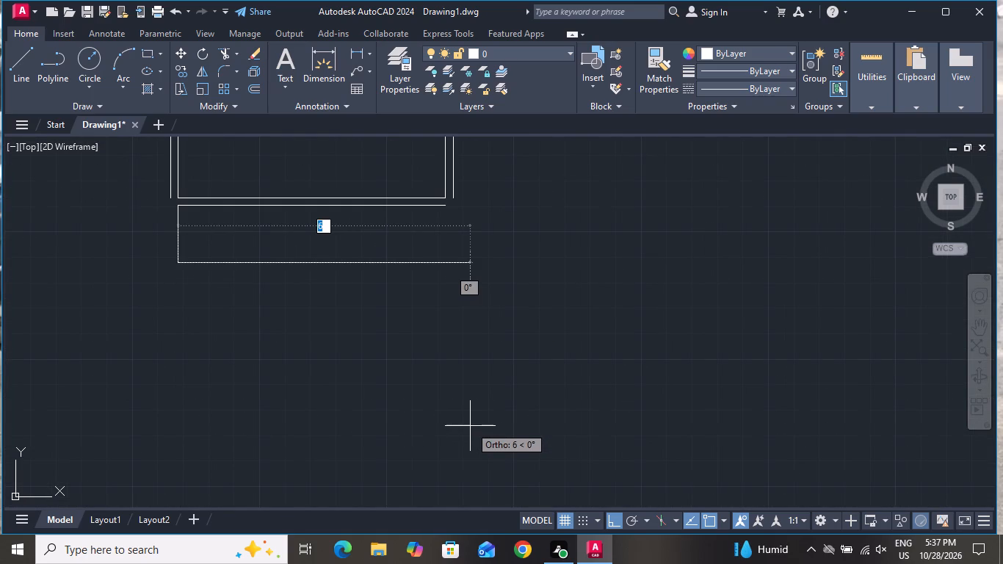
{"action": "key", "text": "2"}
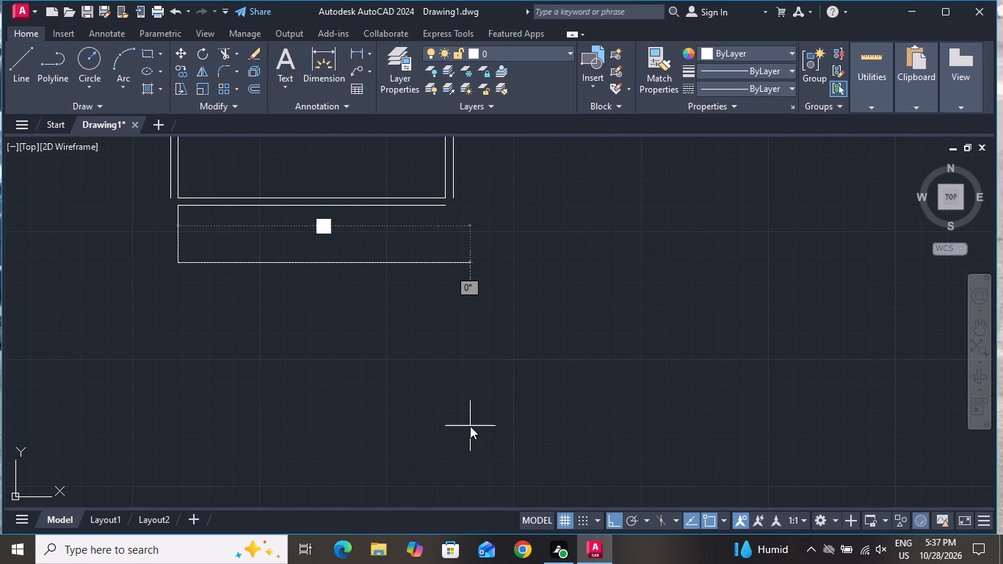
{"action": "key", "text": "period"}
{"action": "key", "text": "0"}
{"action": "key", "text": "7"}
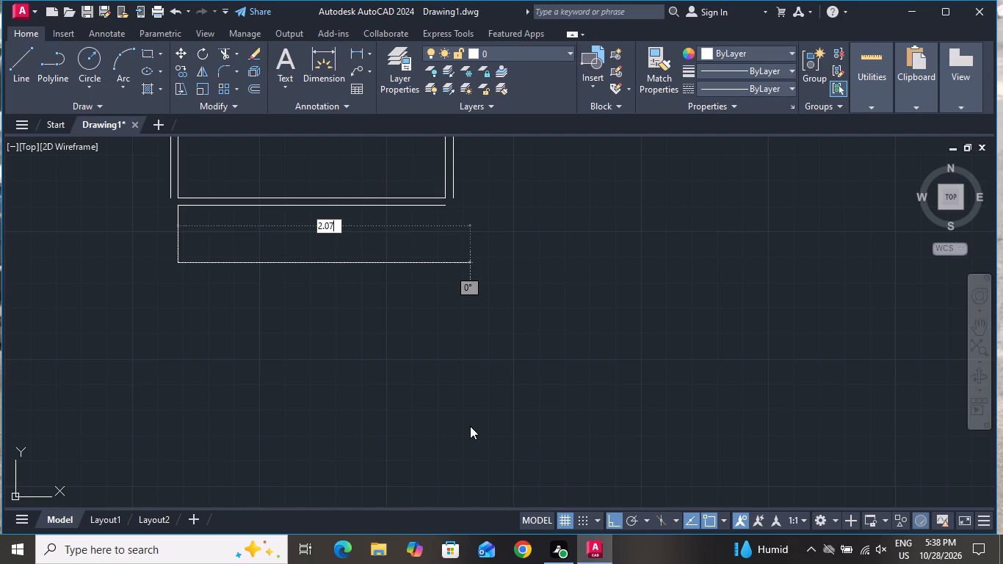
{"action": "key", "text": "space"}
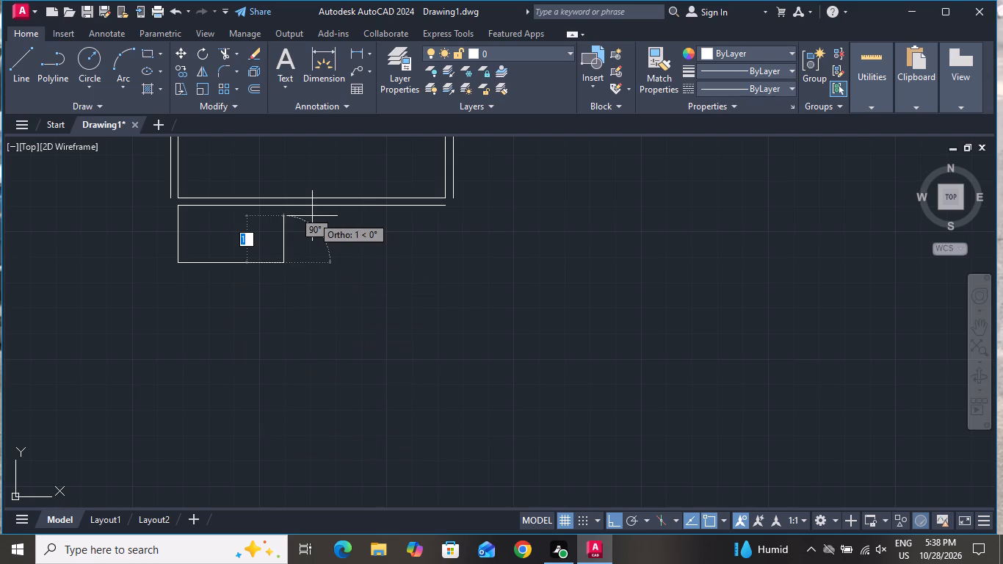
{"action": "scroll", "coordinate": [312, 216], "scroll_direction": "up", "scroll_amount": 2}
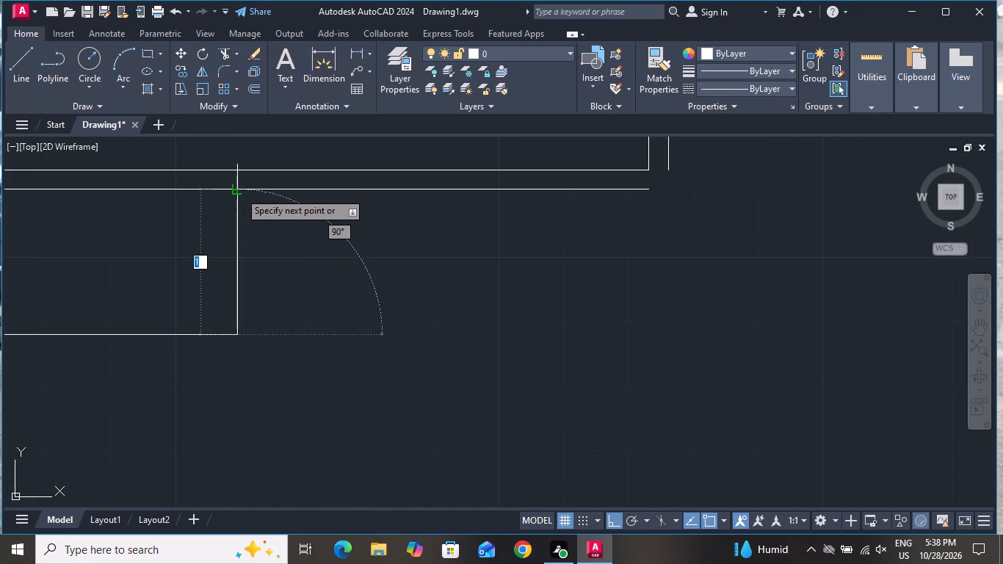
{"action": "left_click", "coordinate": [239, 192]}
{"action": "right_click", "coordinate": [239, 192]}
{"action": "left_click", "coordinate": [277, 222]}
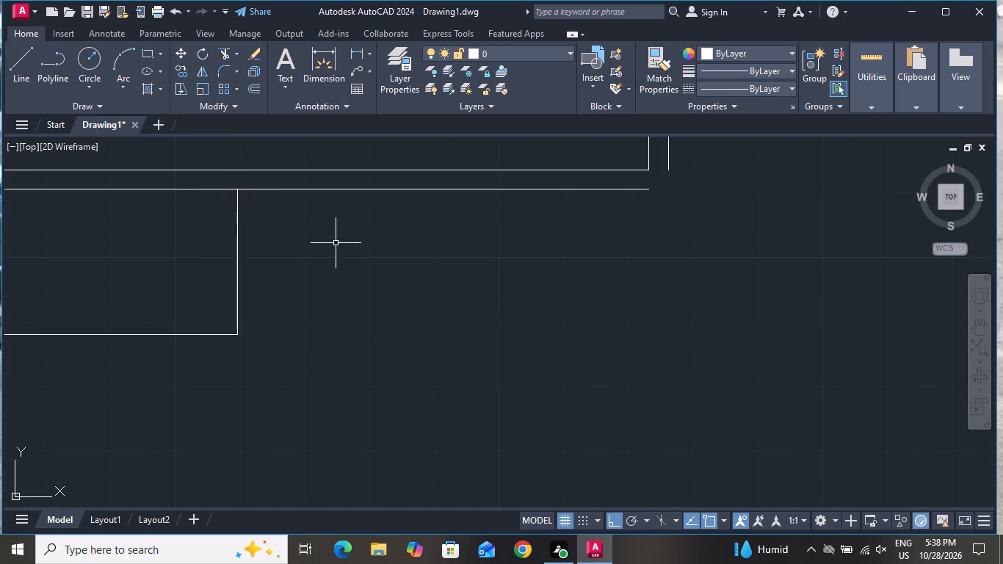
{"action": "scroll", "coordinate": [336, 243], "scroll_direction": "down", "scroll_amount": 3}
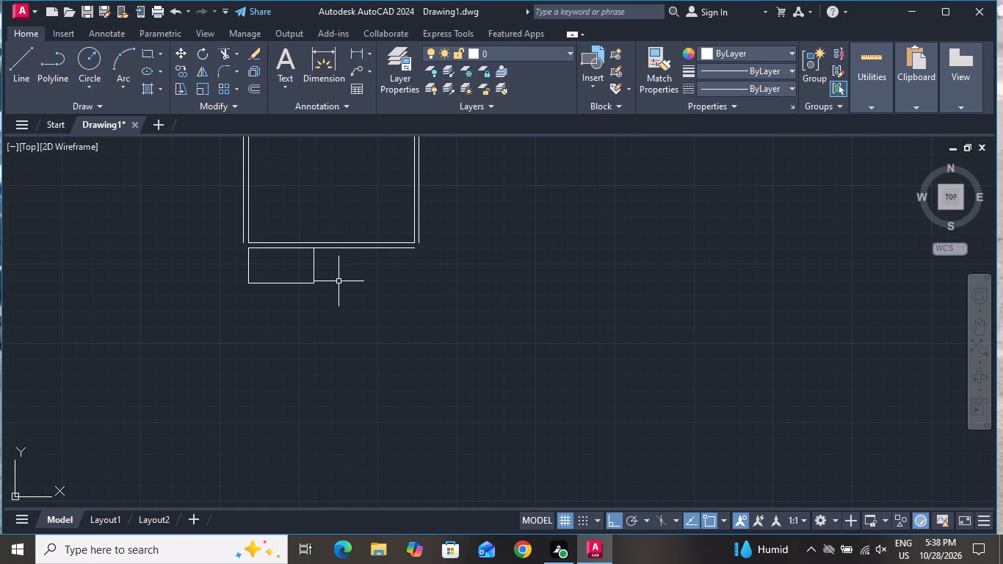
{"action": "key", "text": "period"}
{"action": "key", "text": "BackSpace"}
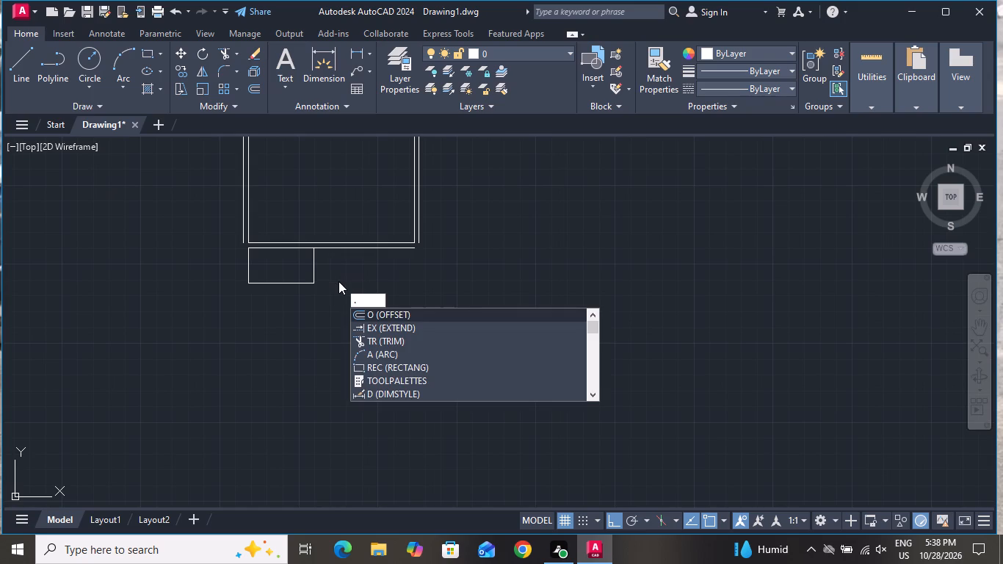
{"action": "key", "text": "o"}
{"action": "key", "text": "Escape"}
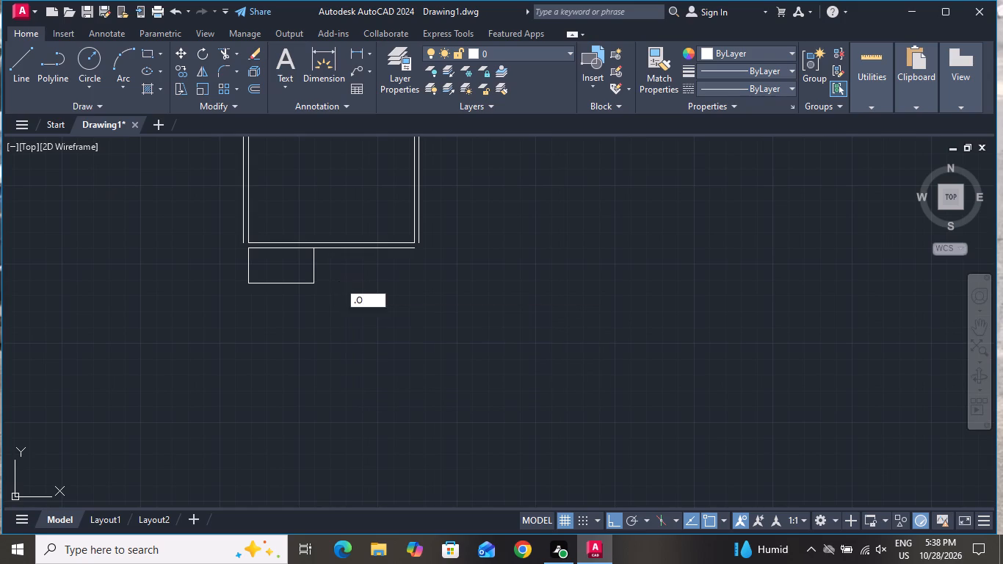
Offset the left, bottom and right walls of the 2.07 by 1.12 room outward by 0.15.
{"action": "type", "text": "o"}
{"action": "key", "text": "space"}
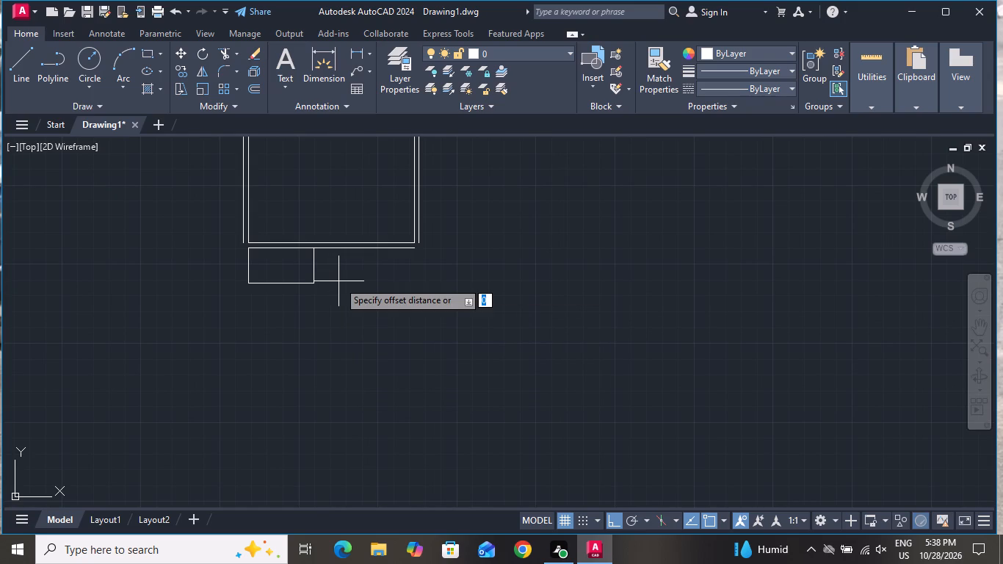
{"action": "type", "text": ".1"}
{"action": "type", "text": "5"}
{"action": "key", "text": "space"}
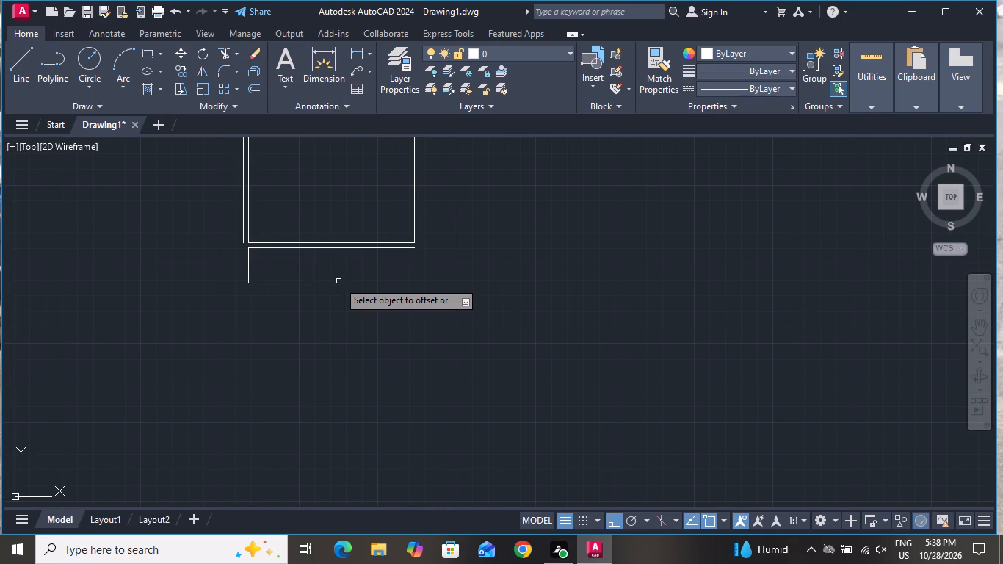
{"action": "scroll", "coordinate": [249, 266], "scroll_direction": "up", "scroll_amount": 2}
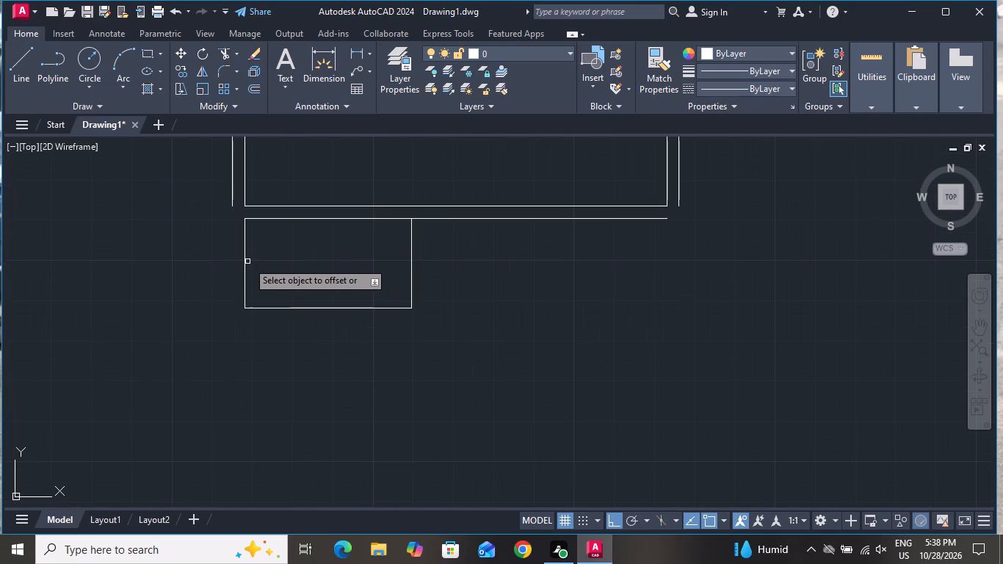
{"action": "left_click", "coordinate": [245, 261]}
{"action": "left_click", "coordinate": [162, 264]}
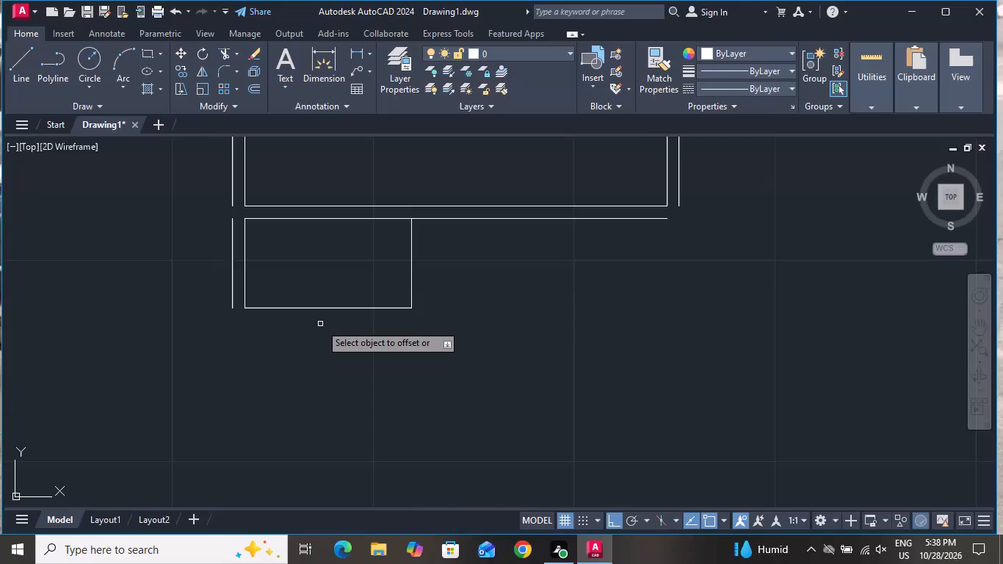
{"action": "left_click", "coordinate": [324, 308]}
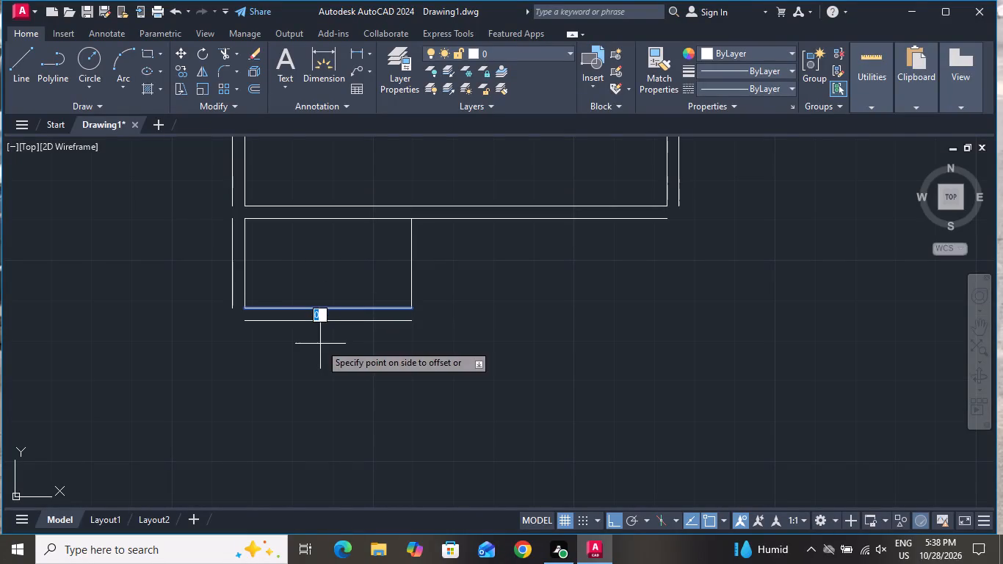
{"action": "left_click", "coordinate": [320, 344]}
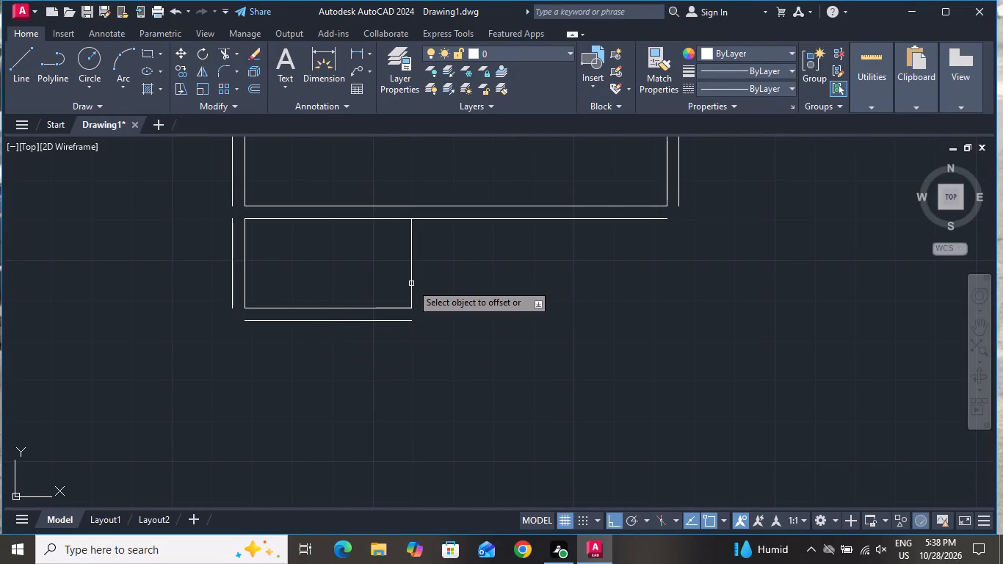
{"action": "left_click", "coordinate": [411, 283]}
{"action": "left_click", "coordinate": [481, 270]}
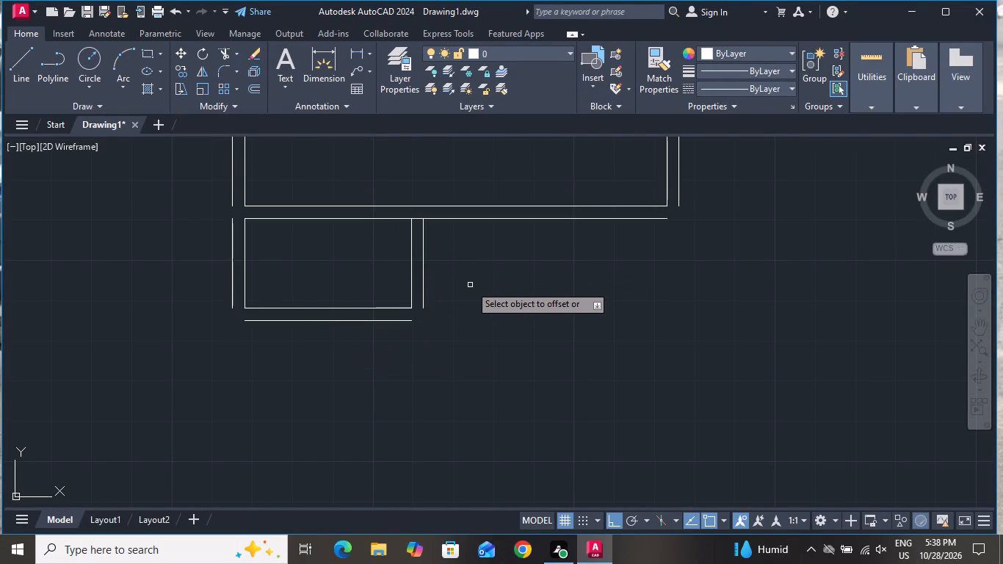
{"action": "scroll", "coordinate": [470, 285], "scroll_direction": "down", "scroll_amount": 1}
{"action": "right_click", "coordinate": [470, 286]}
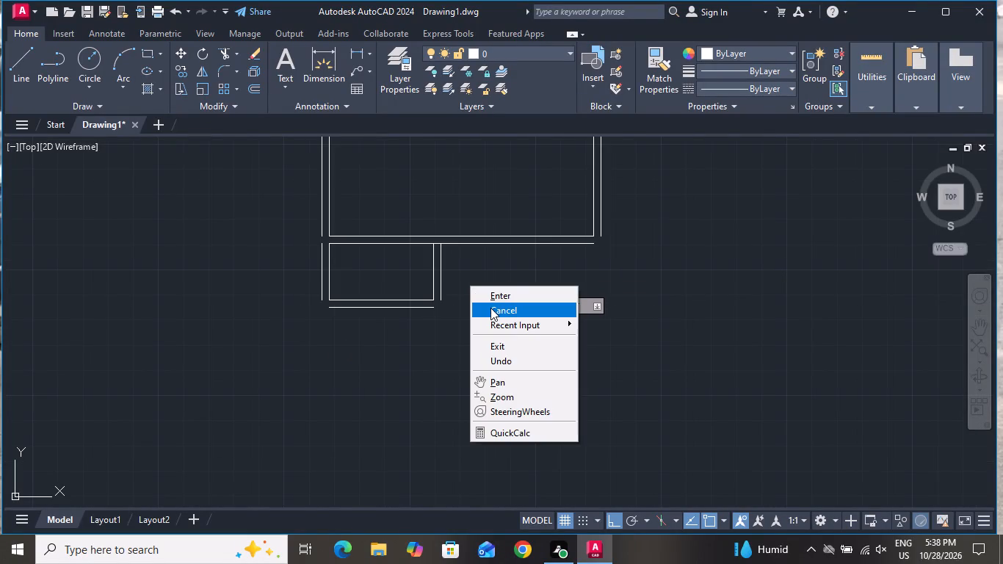
{"action": "left_click", "coordinate": [491, 308]}
Draw a 3.38 vertical line downward from the right end of the upper-right room's bottom offset line.
{"action": "scroll", "coordinate": [491, 308], "scroll_direction": "down", "scroll_amount": 1}
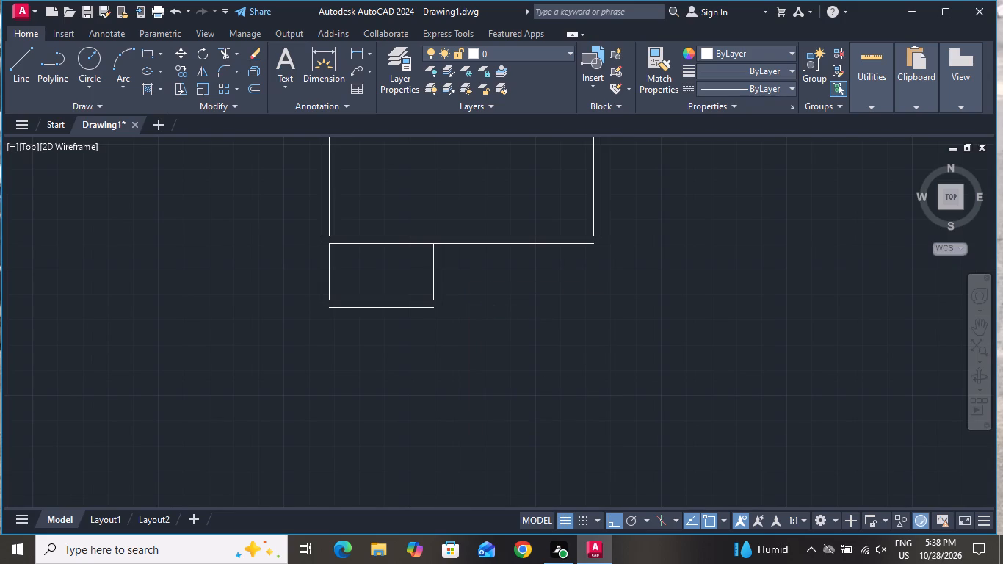
{"action": "left_click", "coordinate": [28, 76]}
{"action": "scroll", "coordinate": [401, 435], "scroll_direction": "down", "scroll_amount": 3}
{"action": "scroll", "coordinate": [460, 340], "scroll_direction": "up", "scroll_amount": 2}
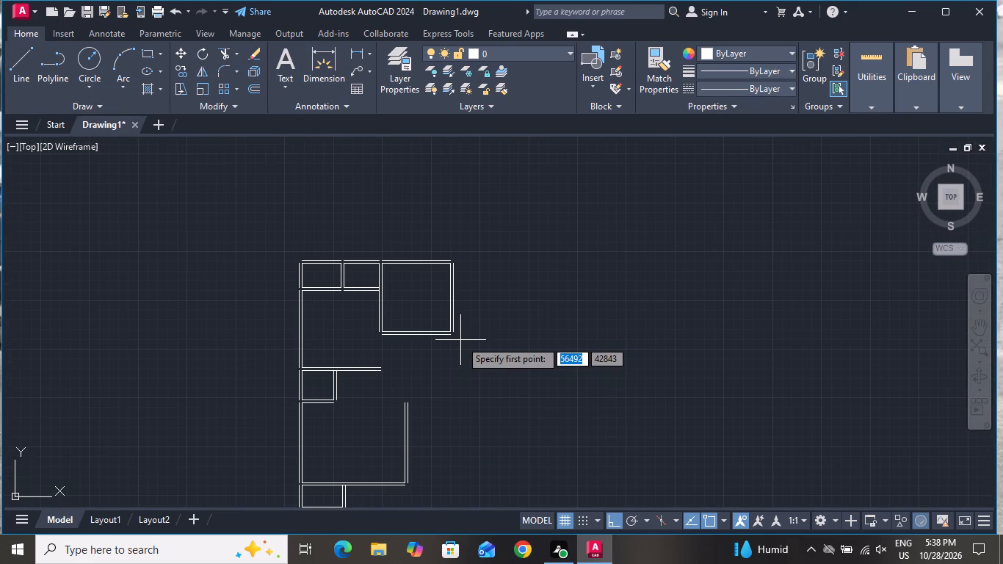
{"action": "scroll", "coordinate": [460, 340], "scroll_direction": "up", "scroll_amount": 2}
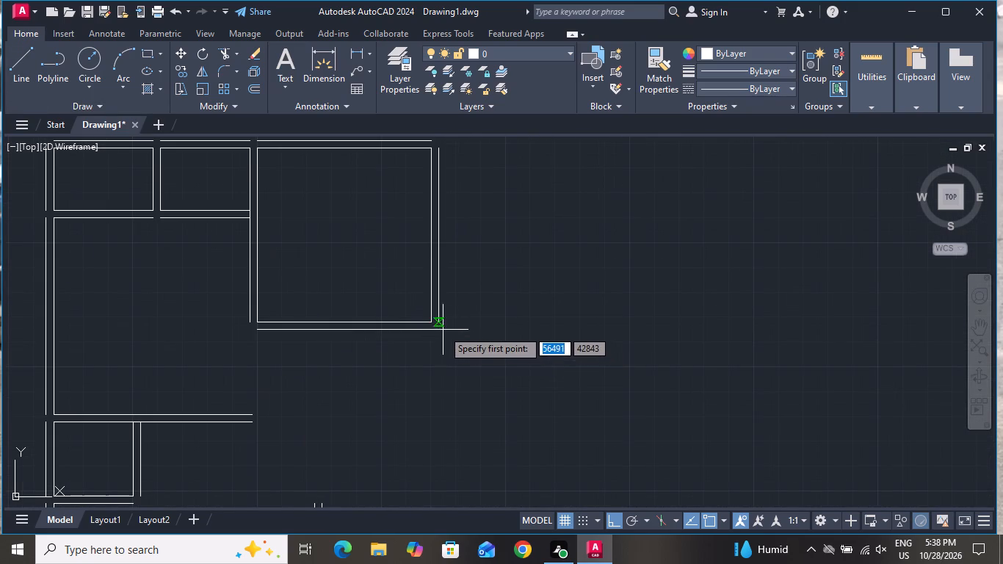
{"action": "left_click", "coordinate": [435, 330]}
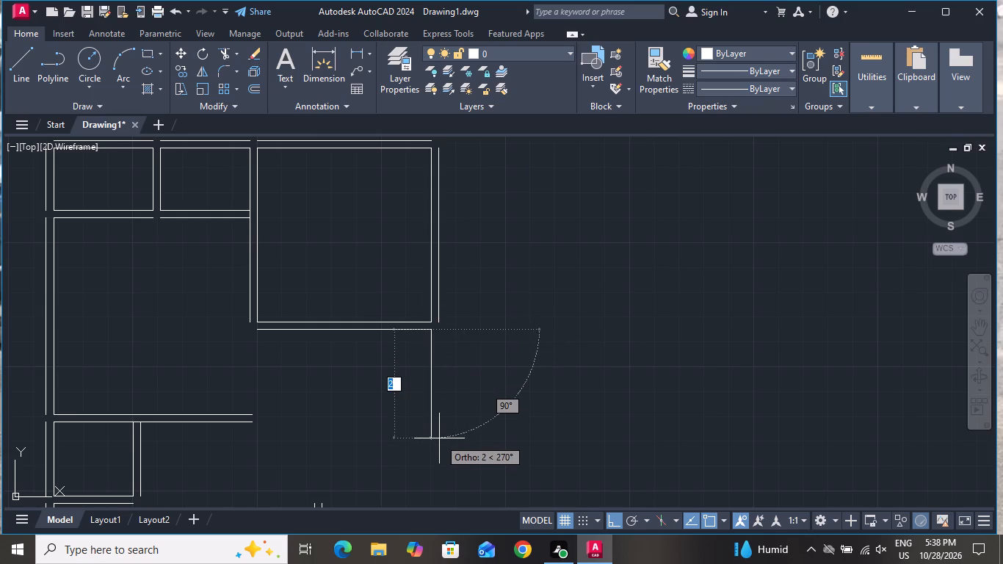
{"action": "key", "text": "3"}
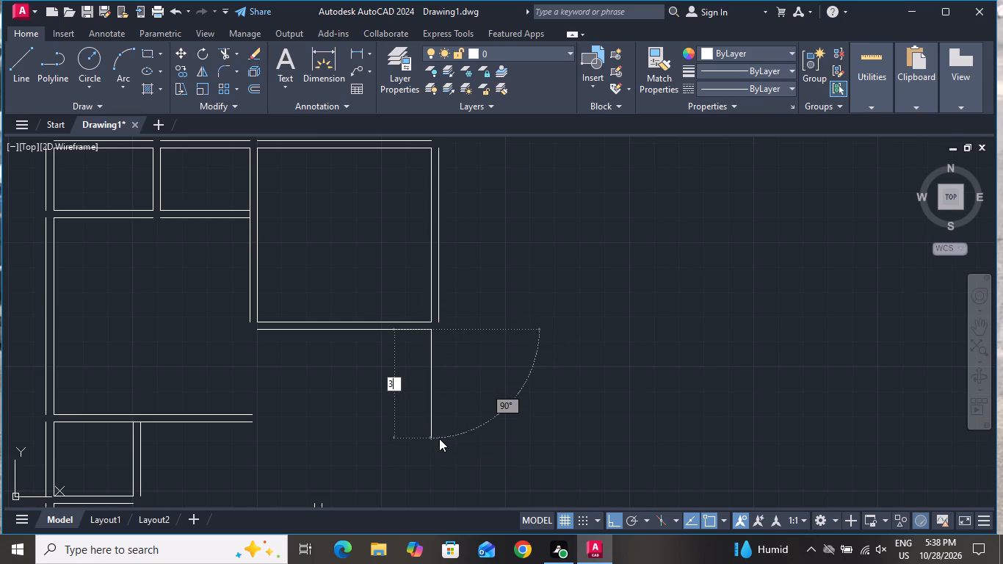
{"action": "type", "text": ".3"}
{"action": "key", "text": "8"}
{"action": "key", "text": "space"}
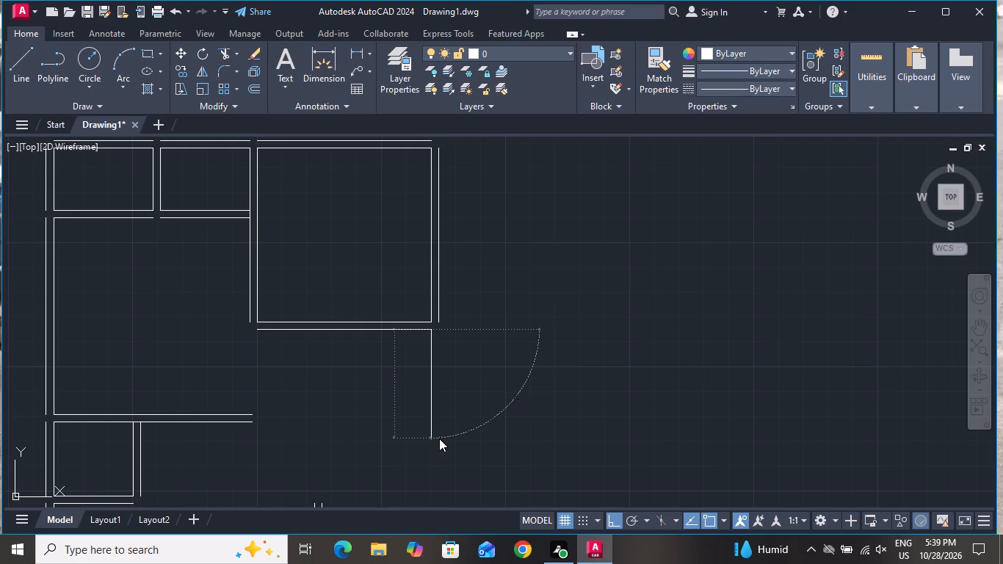
Continue with a 3.50 horizontal line leftward and a vertical line up to the offset line above, and end the Line command.
{"action": "scroll", "coordinate": [171, 400], "scroll_direction": "down", "scroll_amount": 1}
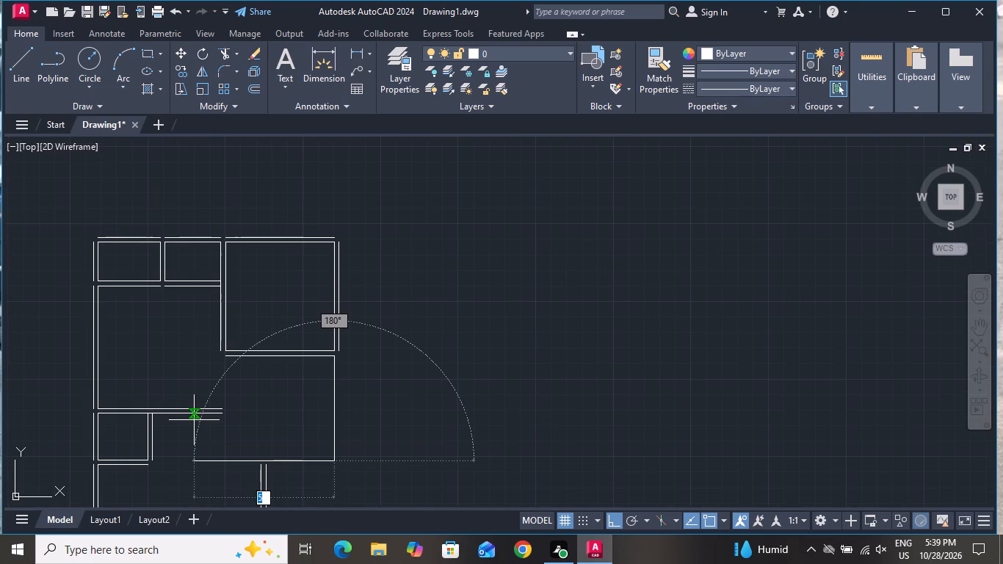
{"action": "key", "text": "3"}
{"action": "key", "text": "period"}
{"action": "key", "text": "5"}
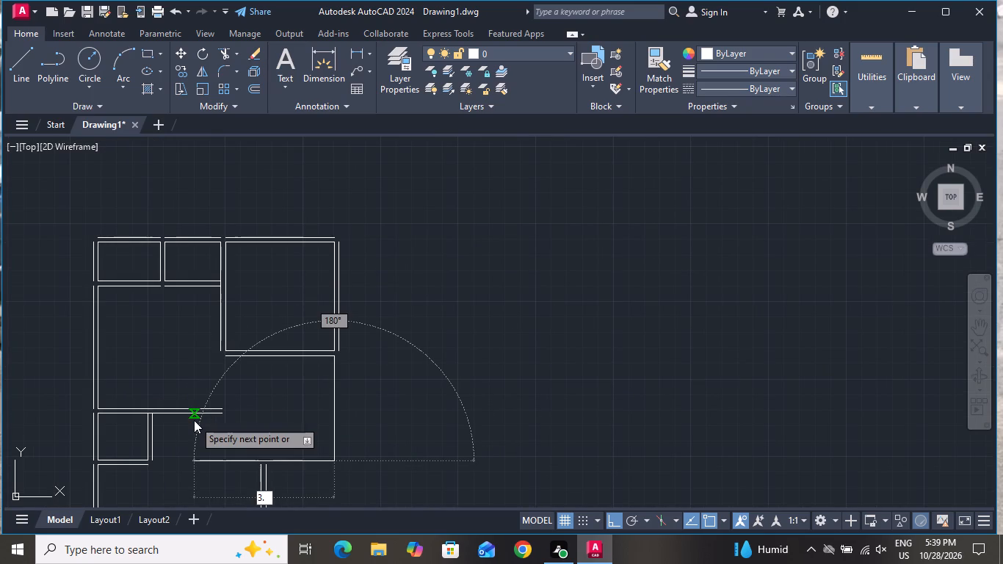
{"action": "key", "text": "0"}
{"action": "key", "text": "space"}
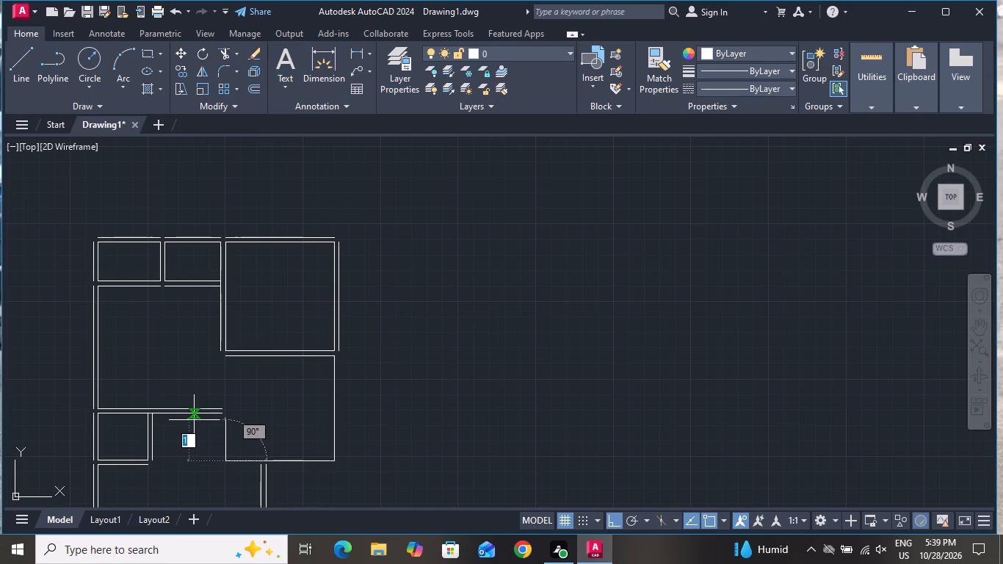
{"action": "scroll", "coordinate": [228, 358], "scroll_direction": "up", "scroll_amount": 3}
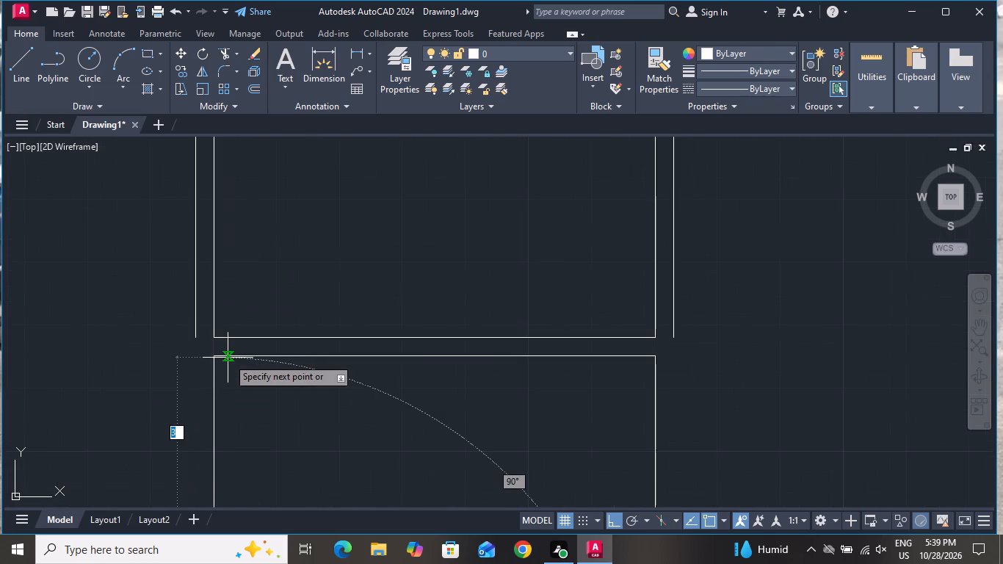
{"action": "left_click", "coordinate": [214, 358]}
{"action": "right_click", "coordinate": [214, 358]}
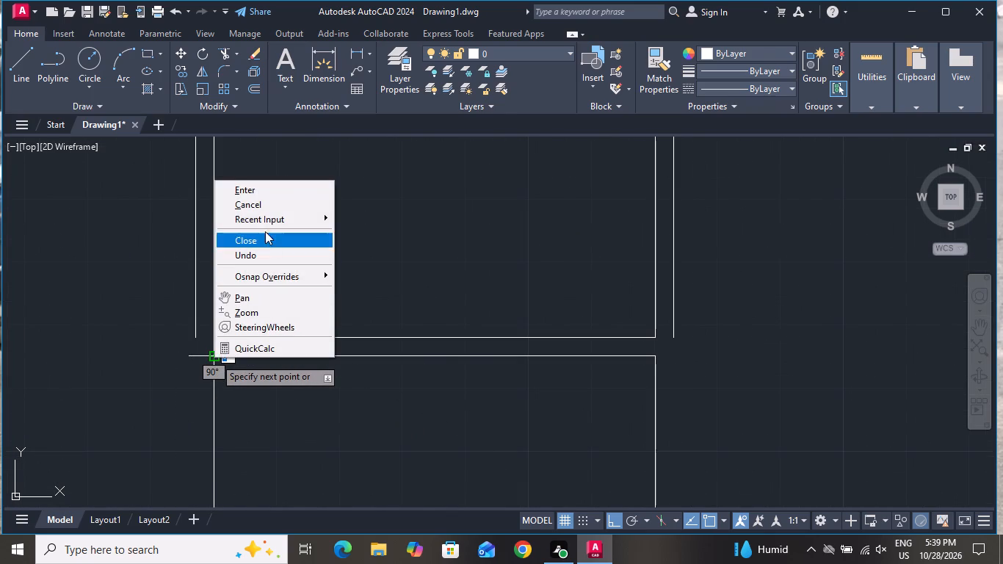
{"action": "left_click", "coordinate": [262, 213]}
{"action": "left_click", "coordinate": [263, 209]}
Offset the left, right and bottom walls of the 3.50 by 3.38 room outward by 0.15.
{"action": "scroll", "coordinate": [178, 270], "scroll_direction": "down", "scroll_amount": 2}
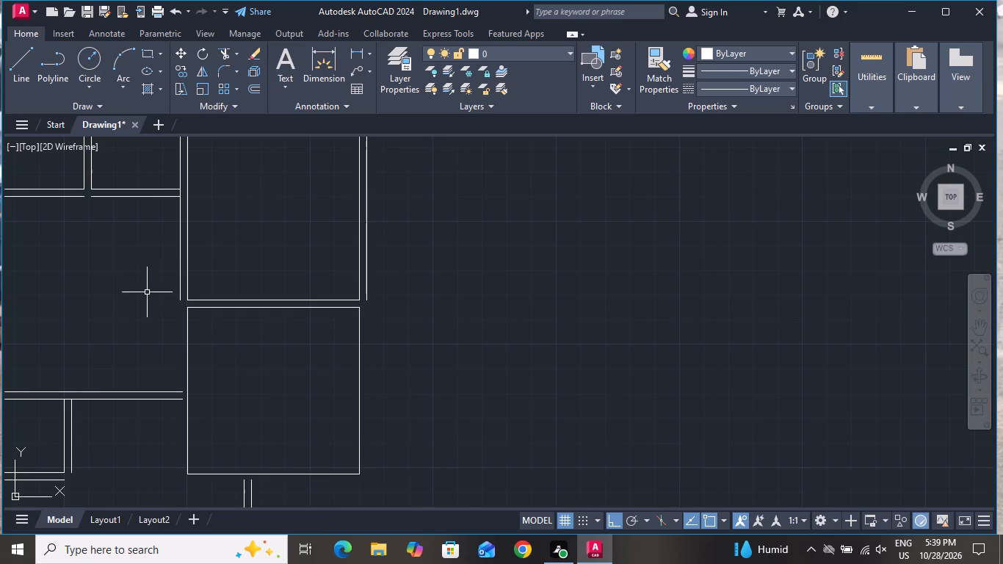
{"action": "key", "text": "o"}
{"action": "key", "text": "space"}
{"action": "key", "text": "period"}
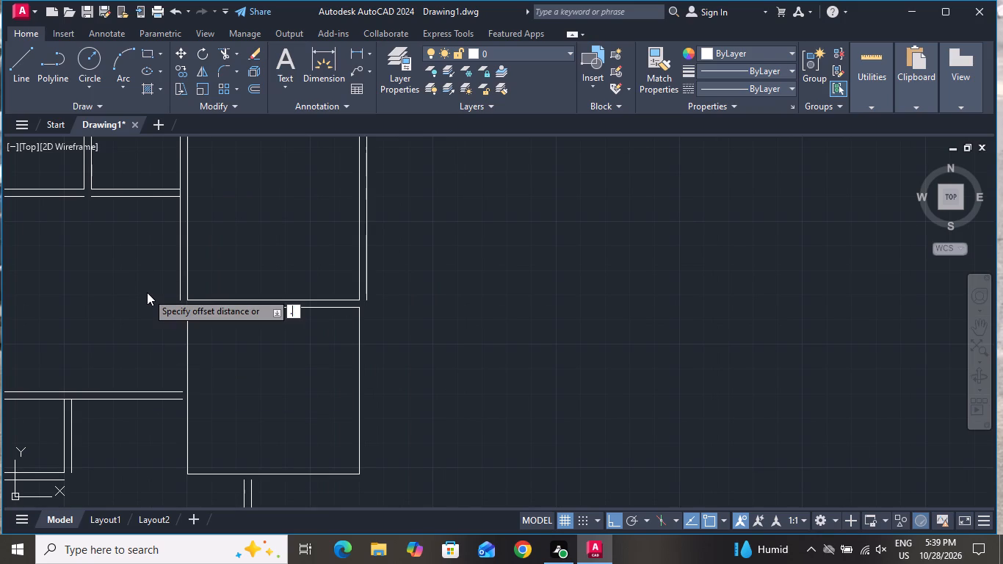
{"action": "key", "text": "1"}
{"action": "key", "text": "5"}
{"action": "key", "text": "space"}
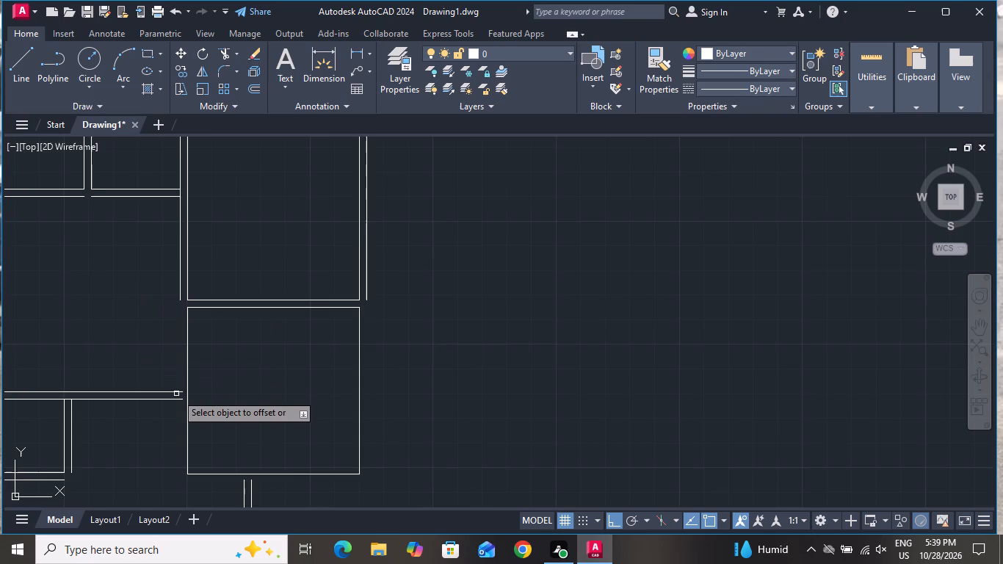
{"action": "scroll", "coordinate": [176, 393], "scroll_direction": "up", "scroll_amount": 1}
{"action": "left_click", "coordinate": [191, 372]}
{"action": "left_click", "coordinate": [144, 366]}
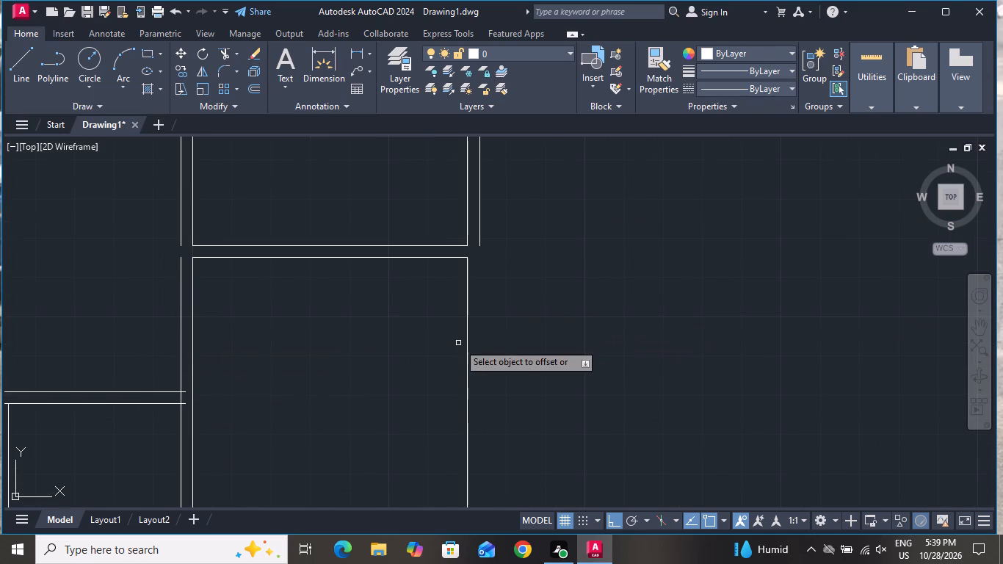
{"action": "left_click", "coordinate": [465, 342]}
{"action": "left_click", "coordinate": [468, 341]}
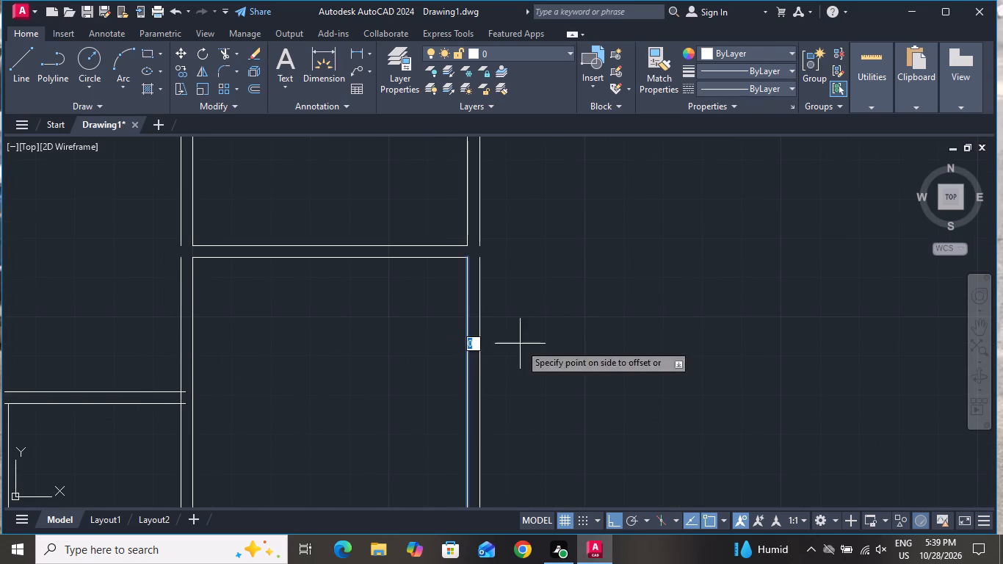
{"action": "left_click", "coordinate": [521, 344]}
{"action": "scroll", "coordinate": [505, 266], "scroll_direction": "down", "scroll_amount": 2}
{"action": "scroll", "coordinate": [442, 372], "scroll_direction": "up", "scroll_amount": 2}
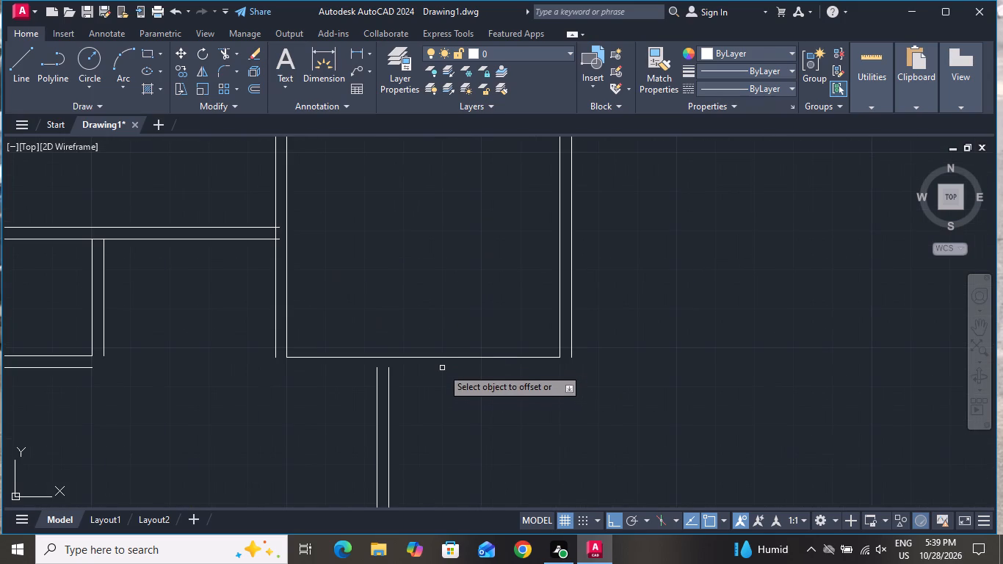
{"action": "left_click", "coordinate": [447, 357]}
{"action": "left_click", "coordinate": [450, 393]}
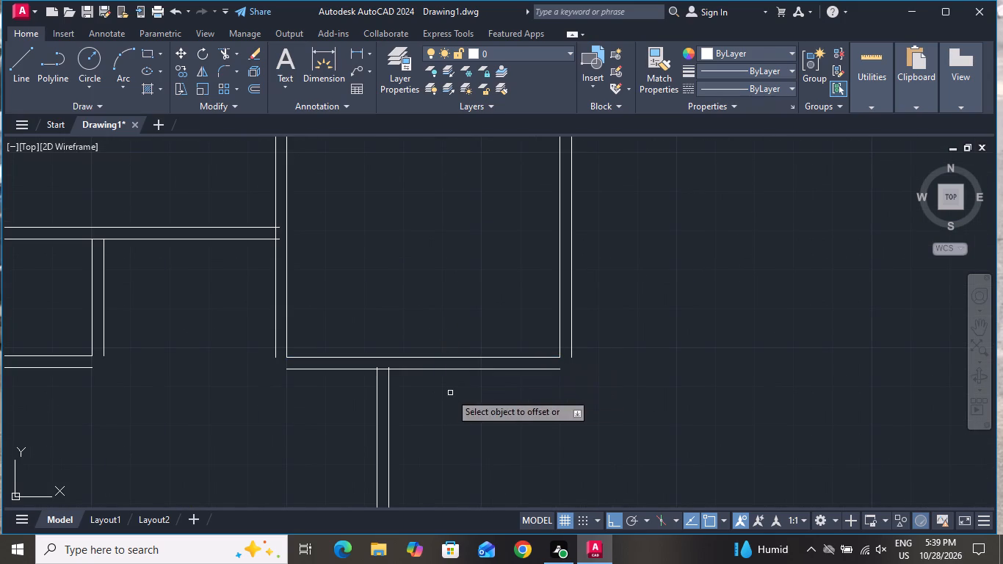
{"action": "right_click", "coordinate": [421, 233]}
{"action": "left_click", "coordinate": [441, 258]}
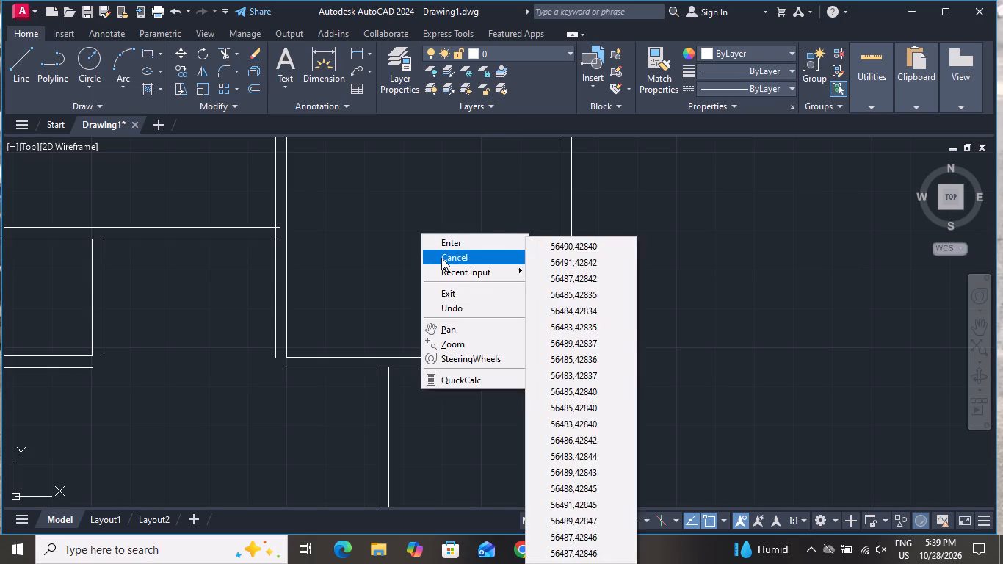
Draw a 3.6 vertical line downward from the right end of the 3.50 by 3.38 room's bottom offset line.
{"action": "left_click", "coordinate": [18, 60]}
{"action": "scroll", "coordinate": [360, 253], "scroll_direction": "down", "scroll_amount": 3}
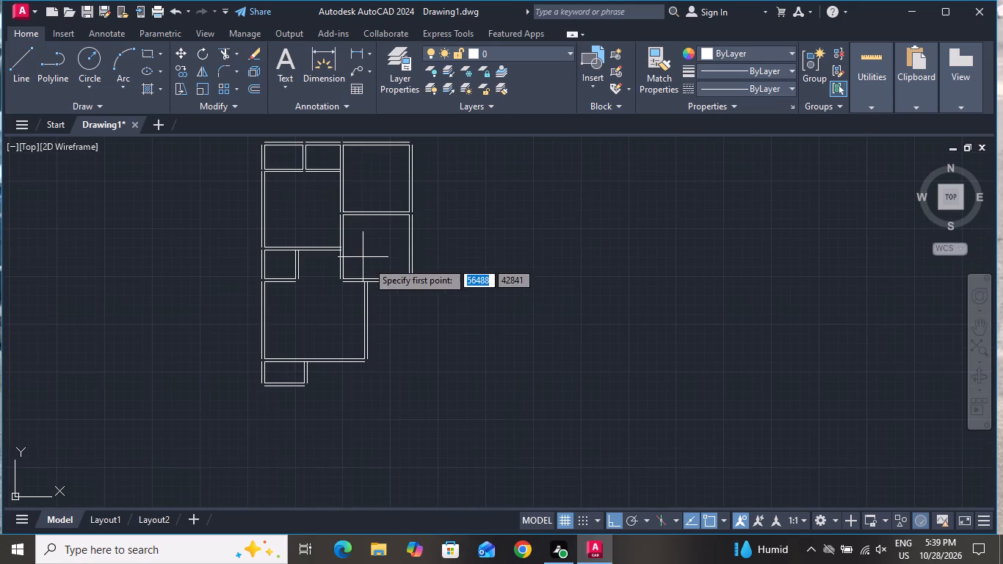
{"action": "scroll", "coordinate": [430, 306], "scroll_direction": "up", "scroll_amount": 2}
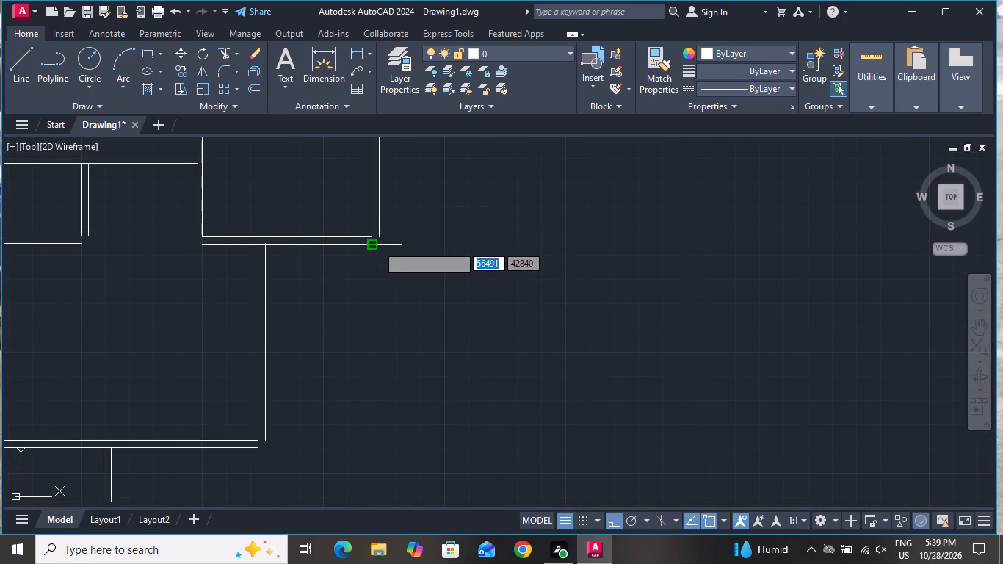
{"action": "left_click", "coordinate": [371, 245]}
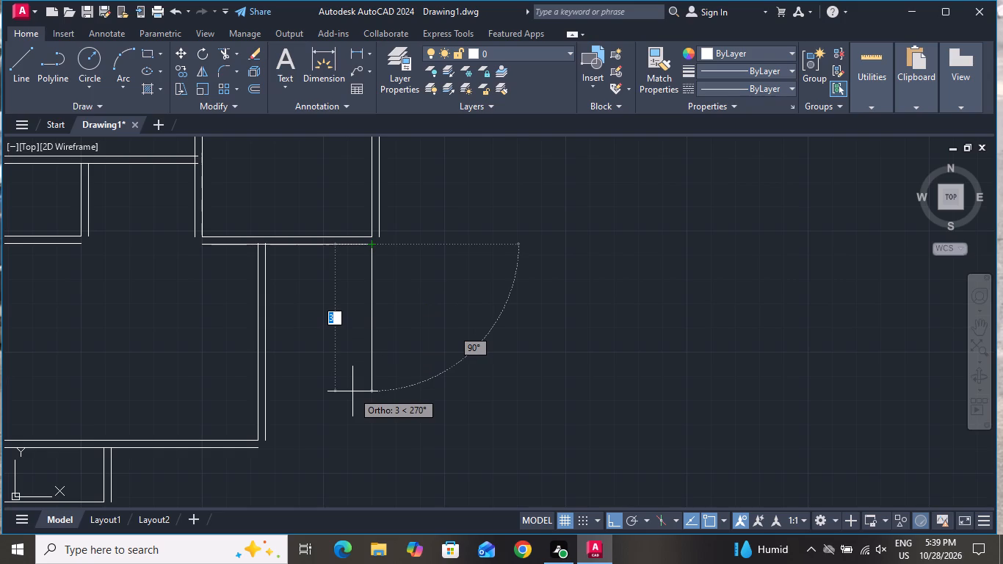
{"action": "key", "text": "3"}
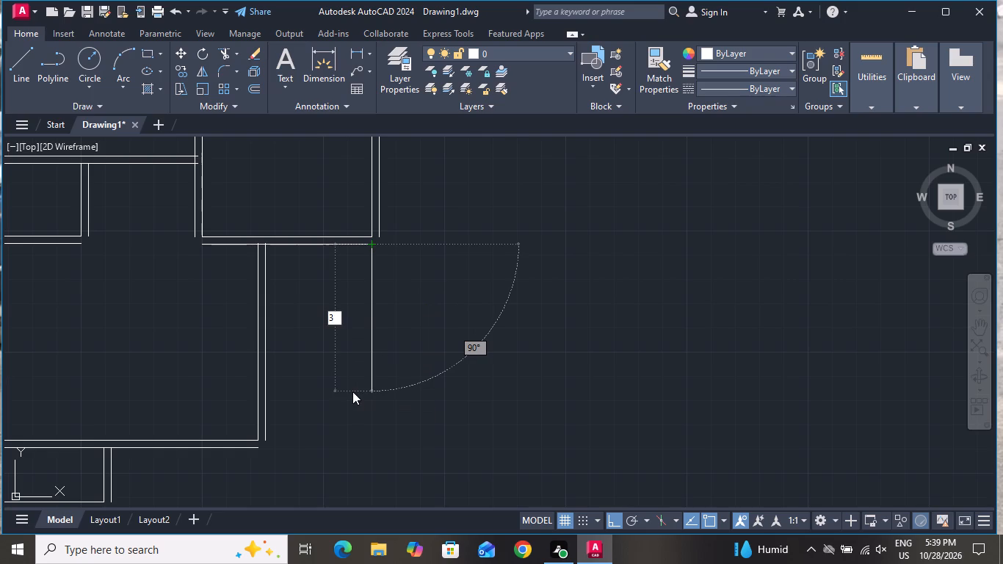
{"action": "key", "text": "period"}
{"action": "key", "text": "6"}
{"action": "key", "text": "space"}
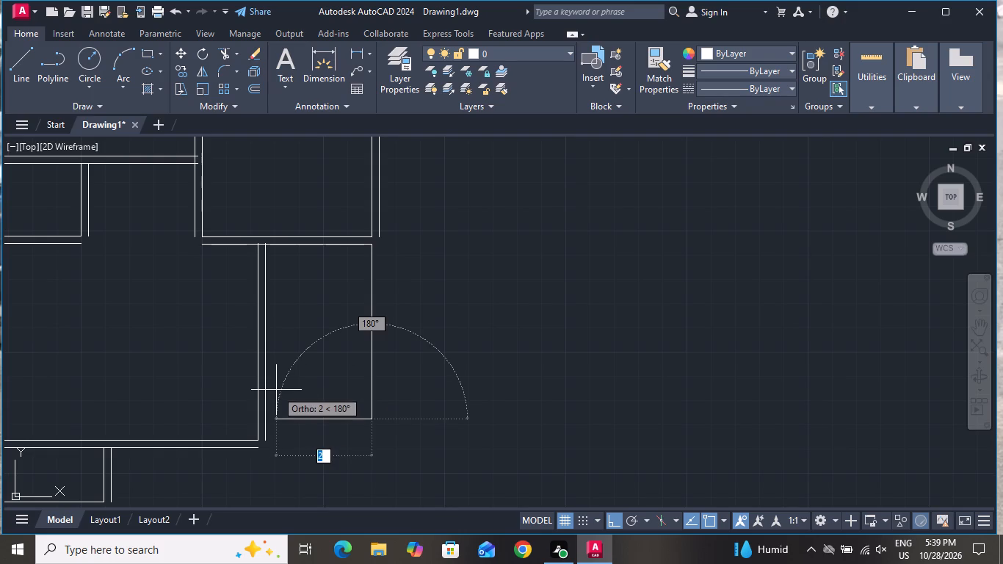
Continue with a 3.38 horizontal line leftward as the new room's bottom wall.
{"action": "key", "text": "3"}
{"action": "key", "text": "period"}
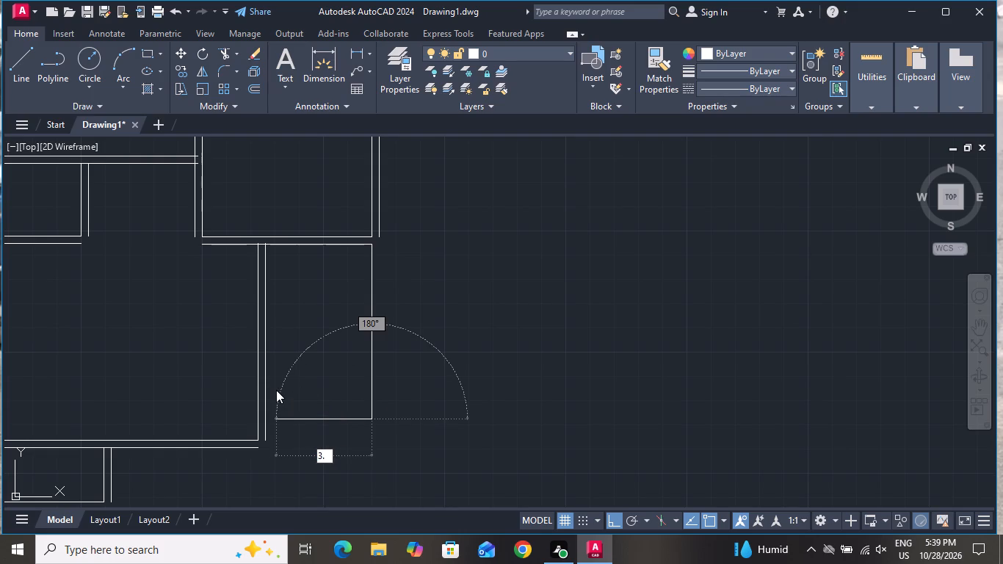
{"action": "key", "text": "3"}
{"action": "type", "text": "8"}
{"action": "key", "text": "space"}
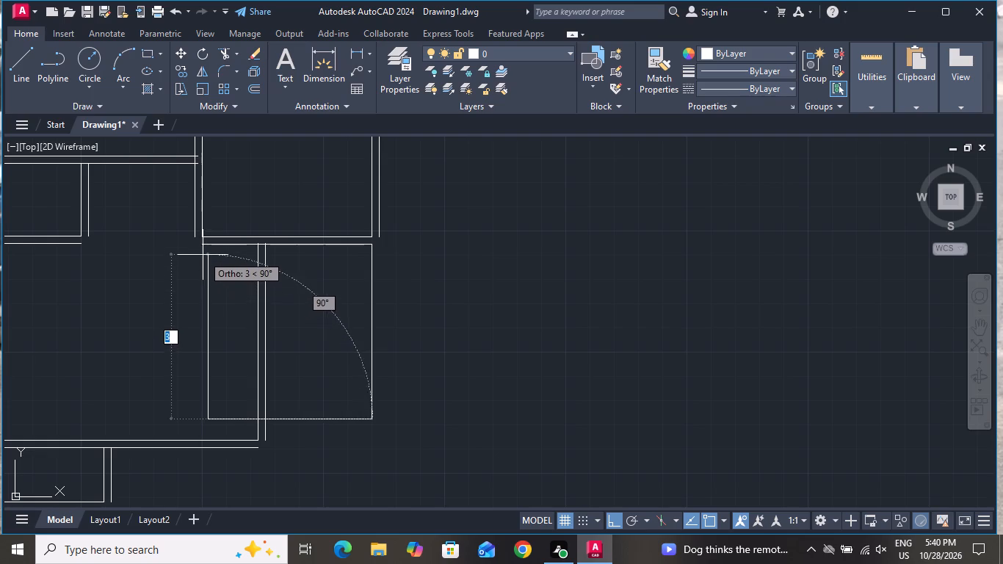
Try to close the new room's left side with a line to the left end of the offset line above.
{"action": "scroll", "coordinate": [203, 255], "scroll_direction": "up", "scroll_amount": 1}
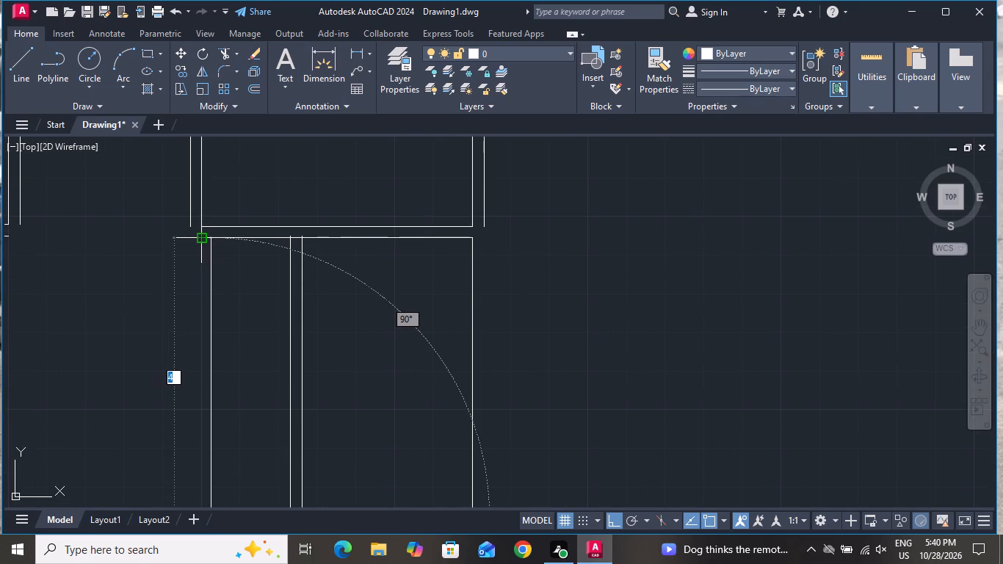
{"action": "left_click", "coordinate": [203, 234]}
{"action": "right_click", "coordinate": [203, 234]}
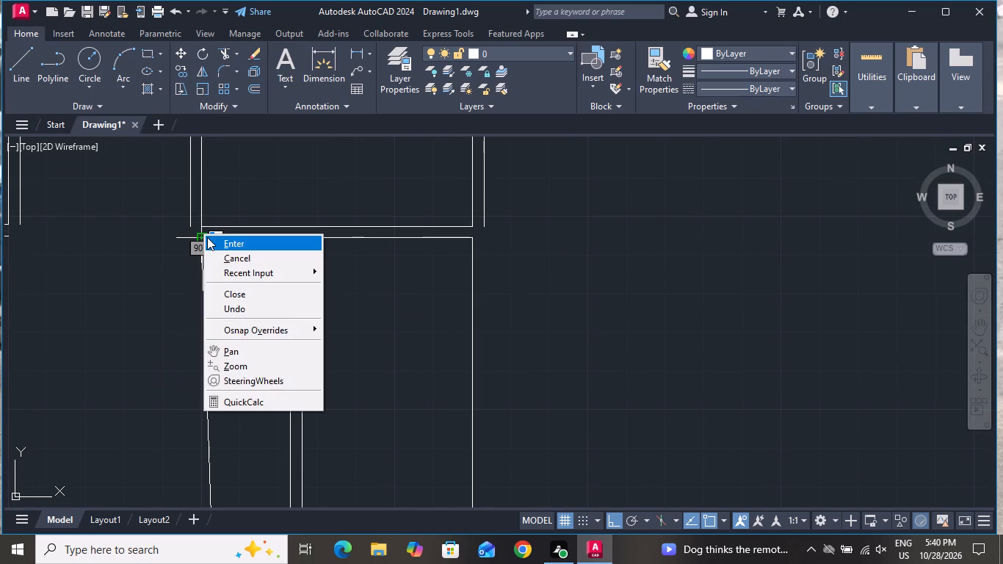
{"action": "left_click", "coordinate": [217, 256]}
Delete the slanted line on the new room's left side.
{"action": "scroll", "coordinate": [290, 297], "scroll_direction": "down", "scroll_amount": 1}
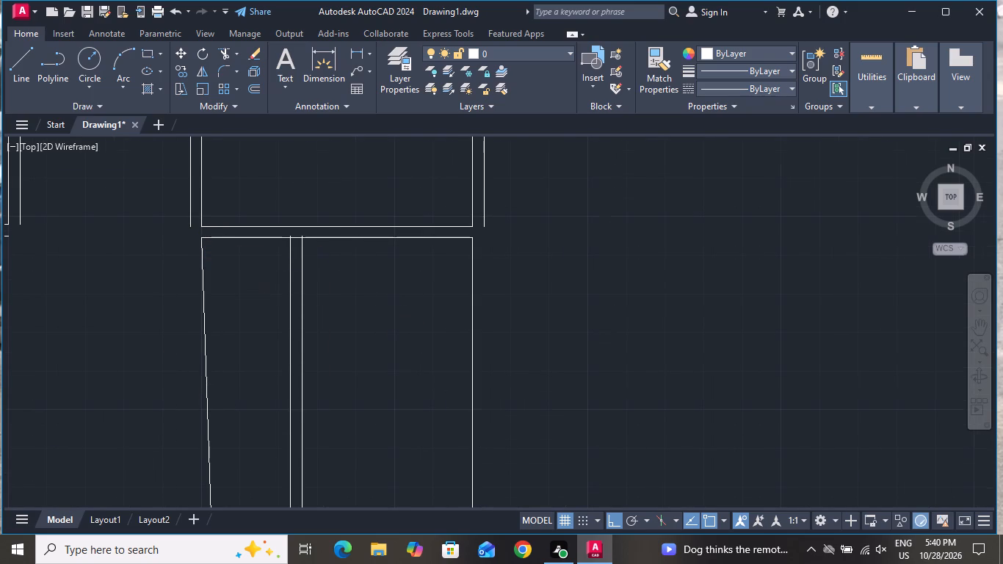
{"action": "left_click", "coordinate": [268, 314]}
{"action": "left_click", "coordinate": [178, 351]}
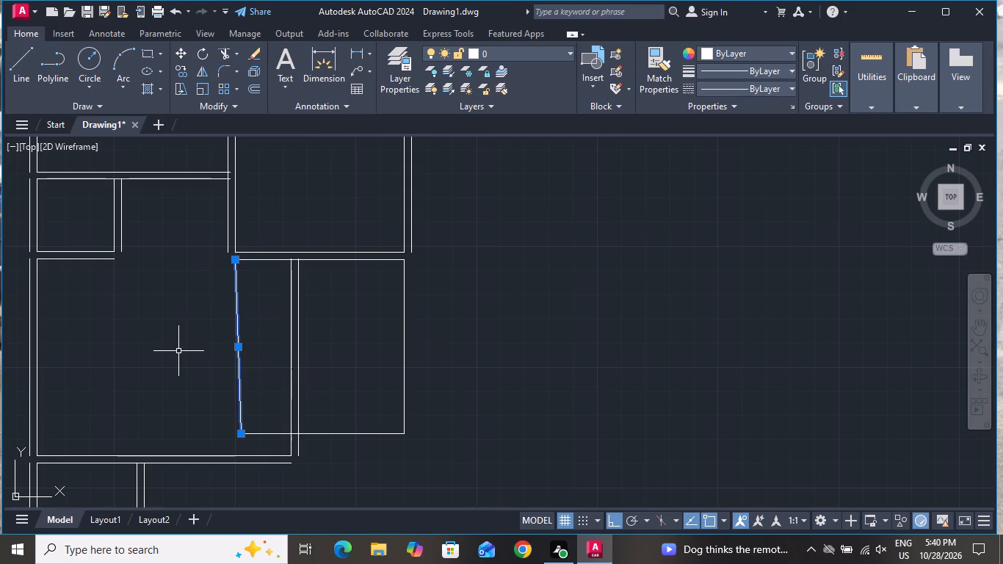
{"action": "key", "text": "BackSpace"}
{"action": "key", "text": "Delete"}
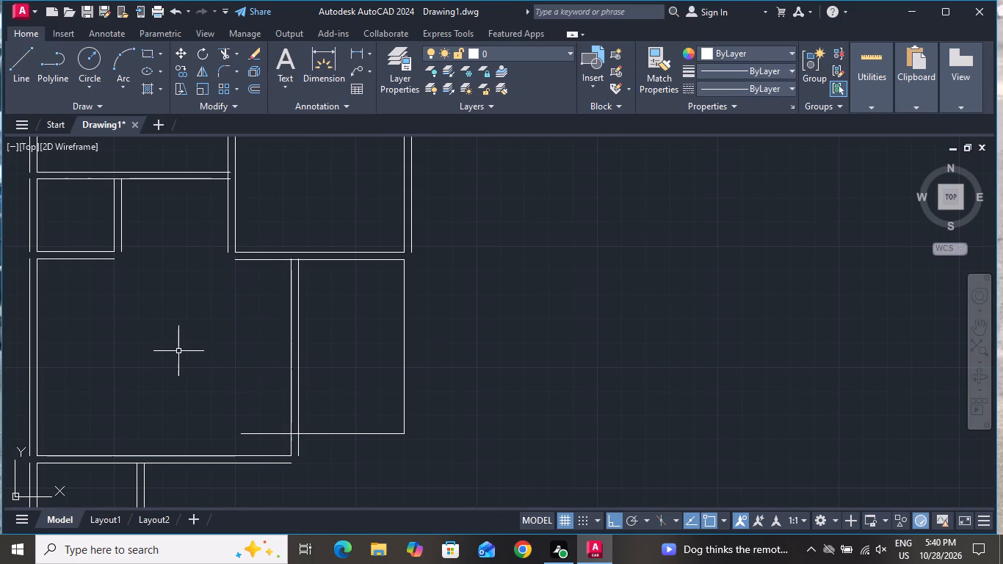
Draw a vertical line from the left end of the 3.38 bottom wall up to the offset line above.
{"action": "left_click", "coordinate": [26, 77]}
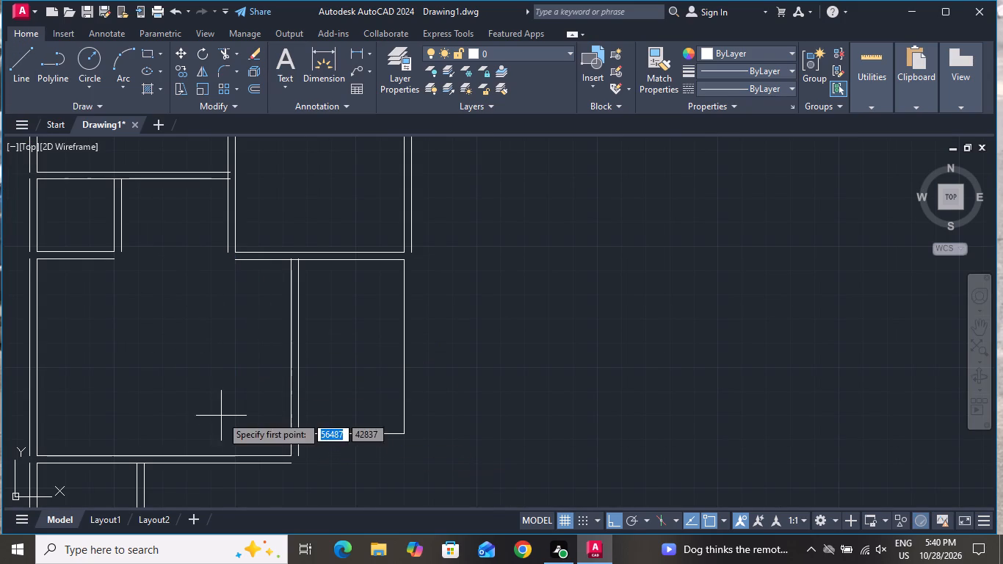
{"action": "left_click", "coordinate": [236, 433]}
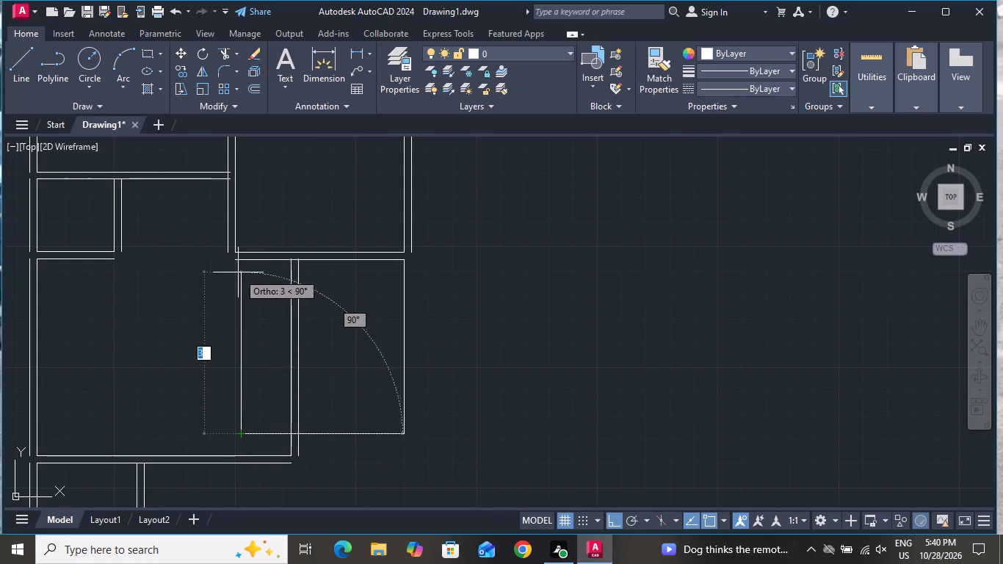
{"action": "left_click", "coordinate": [242, 262]}
{"action": "right_click", "coordinate": [242, 262]}
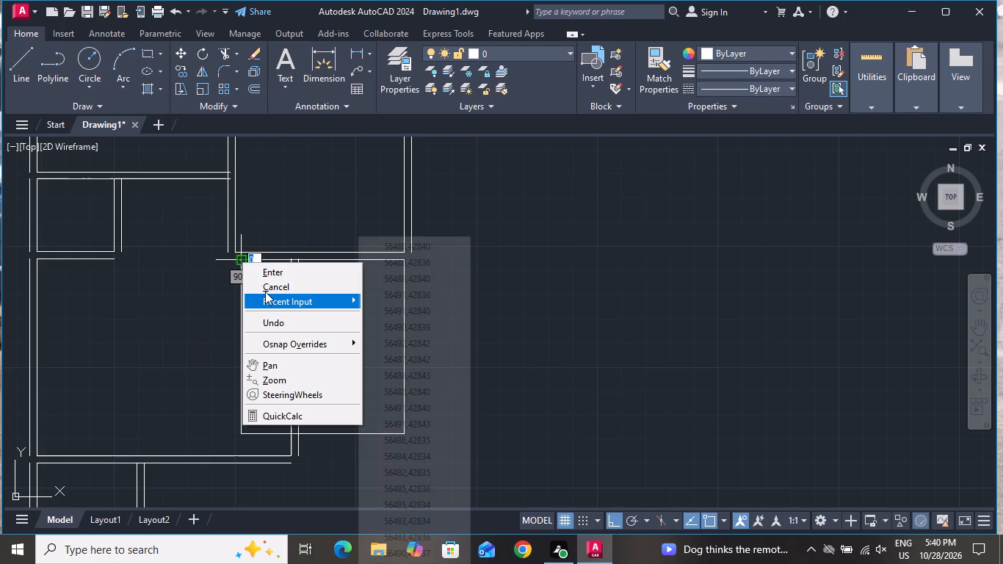
{"action": "left_click", "coordinate": [265, 290]}
Offset the right, left and bottom walls of the 3.38 by 3.6 room outward by 0.15.
{"action": "key", "text": "o"}
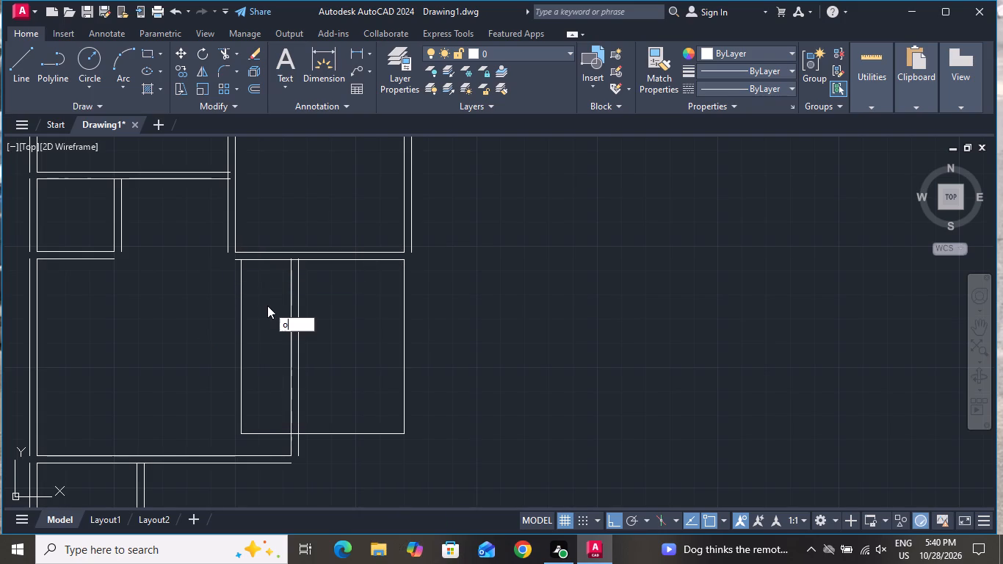
{"action": "key", "text": "space"}
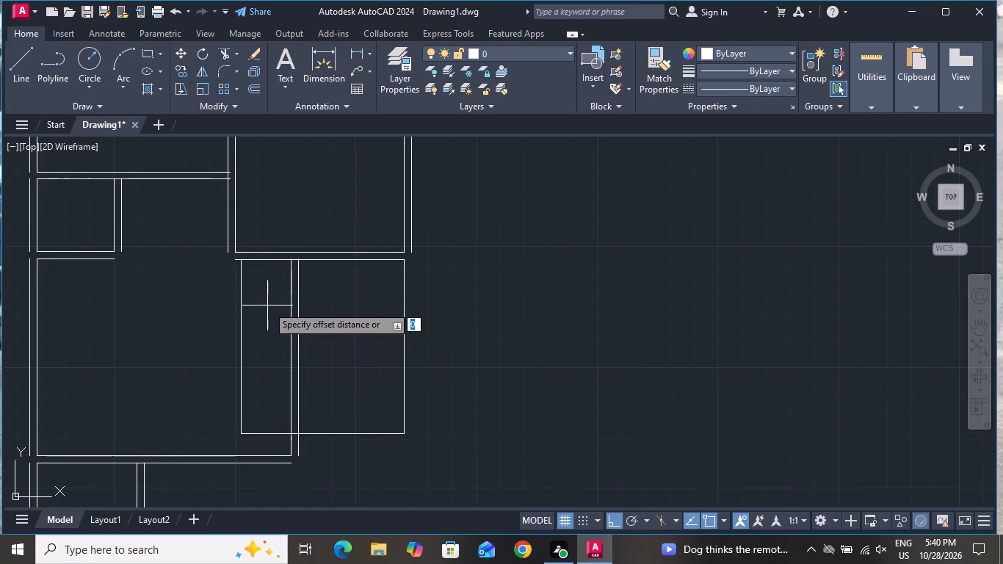
{"action": "key", "text": "period"}
{"action": "key", "text": "1"}
{"action": "type", "text": "5"}
{"action": "key", "text": "space"}
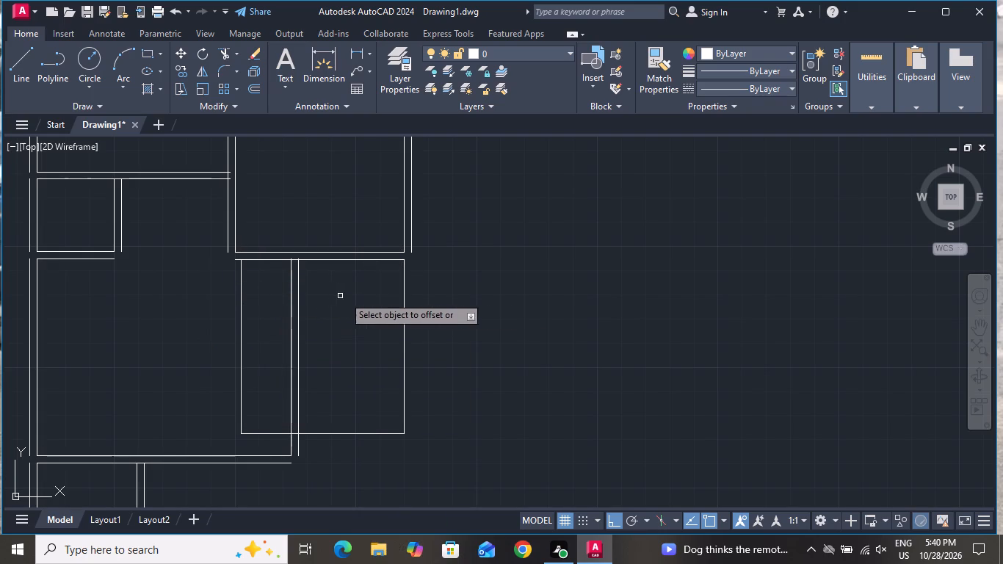
{"action": "left_click", "coordinate": [405, 317]}
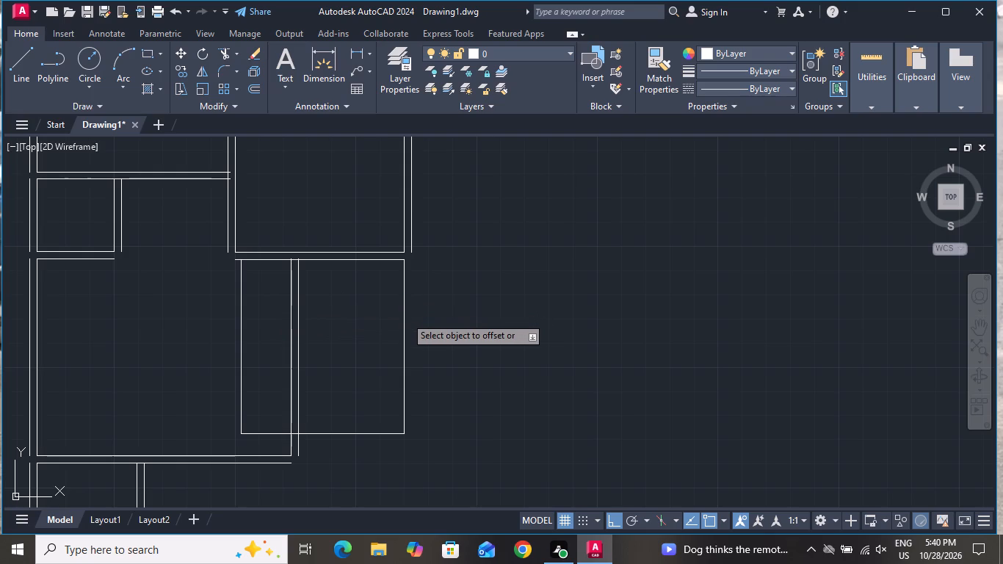
{"action": "left_click", "coordinate": [507, 342]}
{"action": "left_click", "coordinate": [239, 328]}
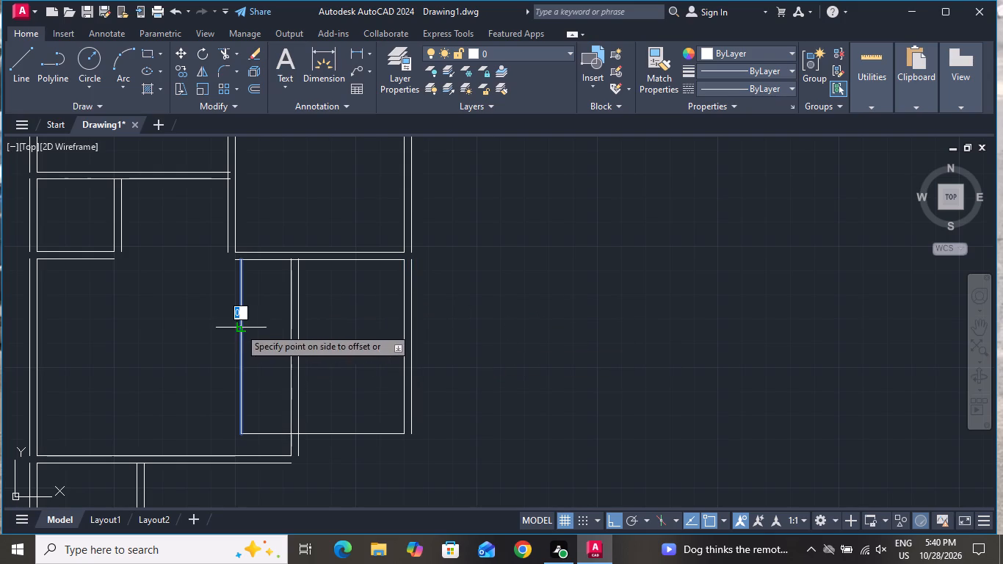
{"action": "left_click", "coordinate": [199, 333]}
{"action": "left_click", "coordinate": [316, 435]}
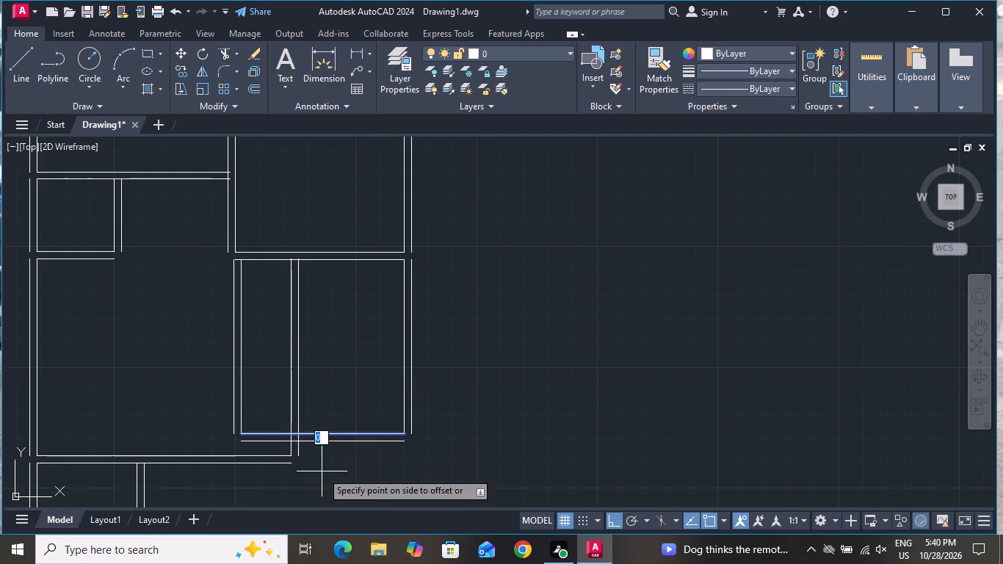
{"action": "left_click", "coordinate": [322, 473]}
{"action": "right_click", "coordinate": [457, 294]}
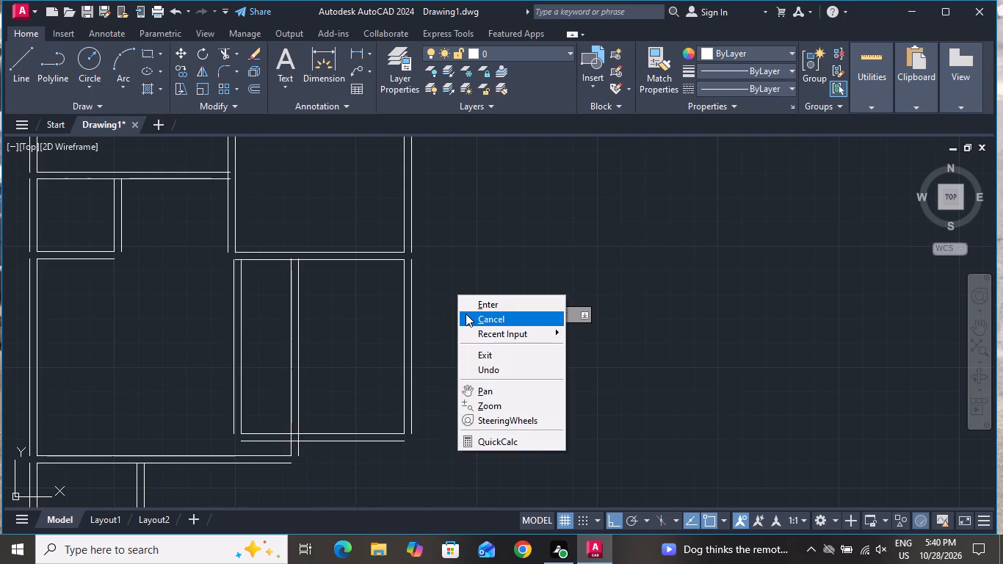
{"action": "left_click", "coordinate": [466, 314]}
Trim away the 5.25 by 4.07 room's double right wall inside, across and below the new 3.38 by 3.6 room.
{"action": "left_click", "coordinate": [228, 57]}
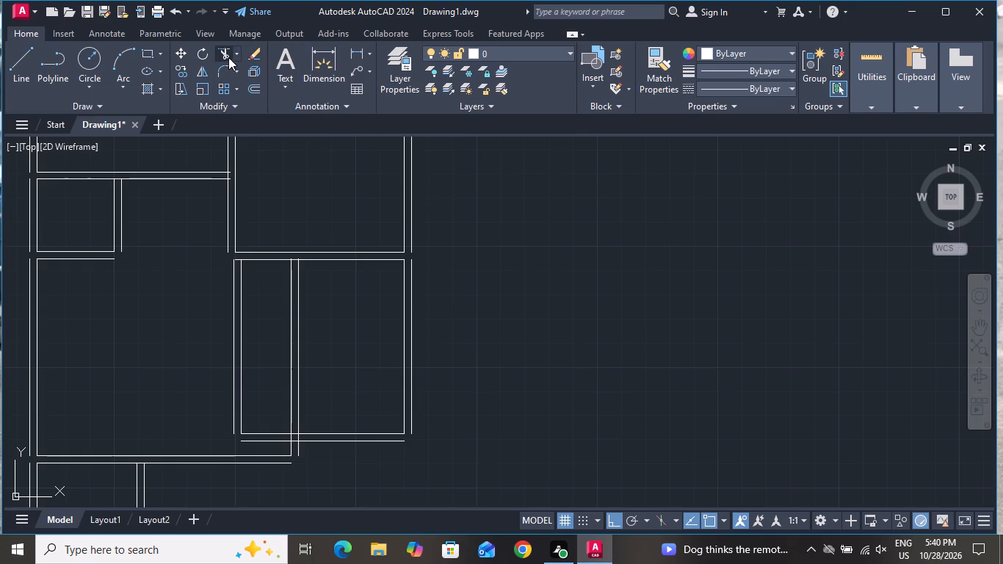
{"action": "left_click", "coordinate": [333, 339]}
{"action": "left_click", "coordinate": [254, 352]}
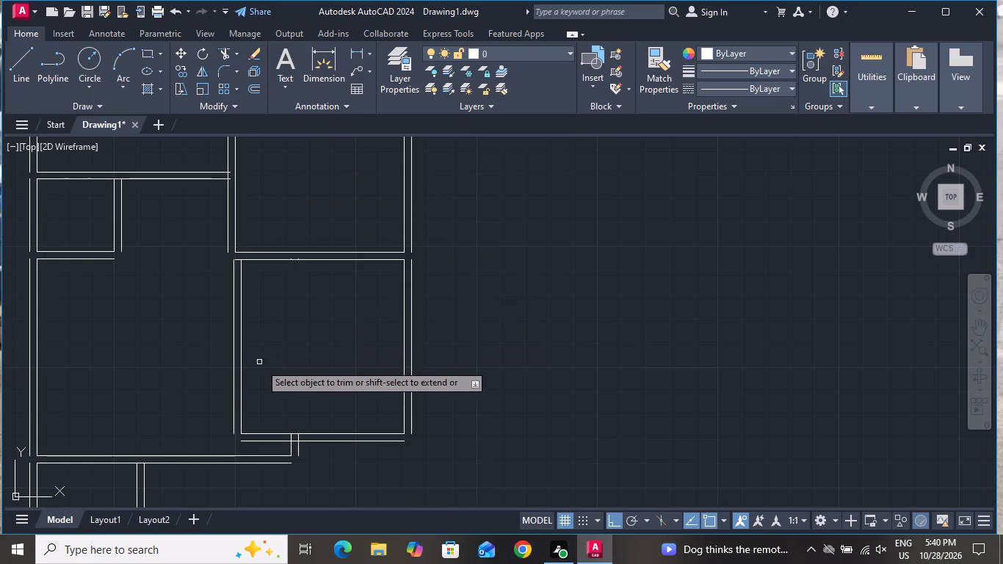
{"action": "scroll", "coordinate": [288, 458], "scroll_direction": "up", "scroll_amount": 3}
{"action": "left_click", "coordinate": [269, 439]}
{"action": "left_click", "coordinate": [370, 439]}
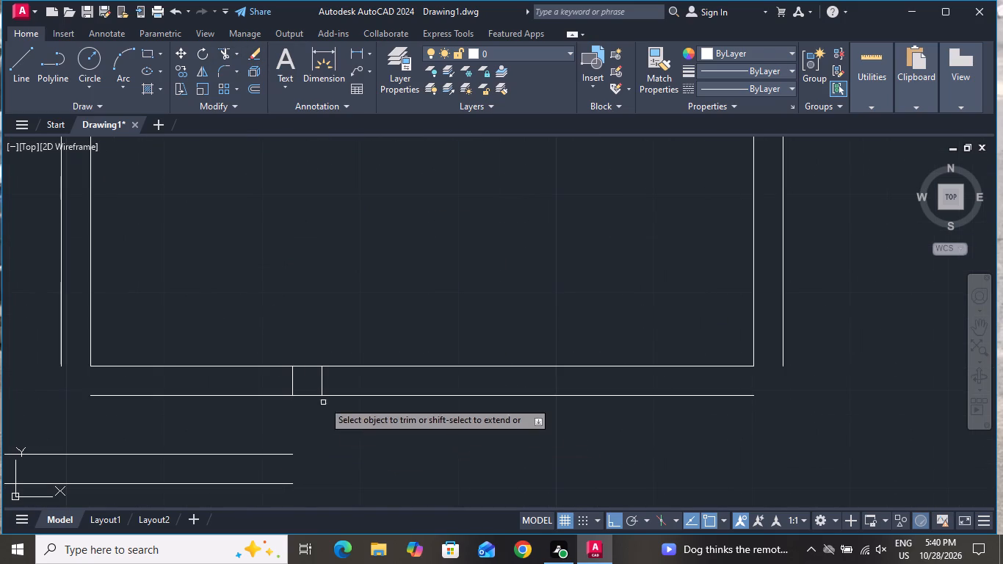
{"action": "left_click", "coordinate": [325, 382]}
{"action": "left_click", "coordinate": [272, 372]}
{"action": "scroll", "coordinate": [418, 297], "scroll_direction": "down", "scroll_amount": 2}
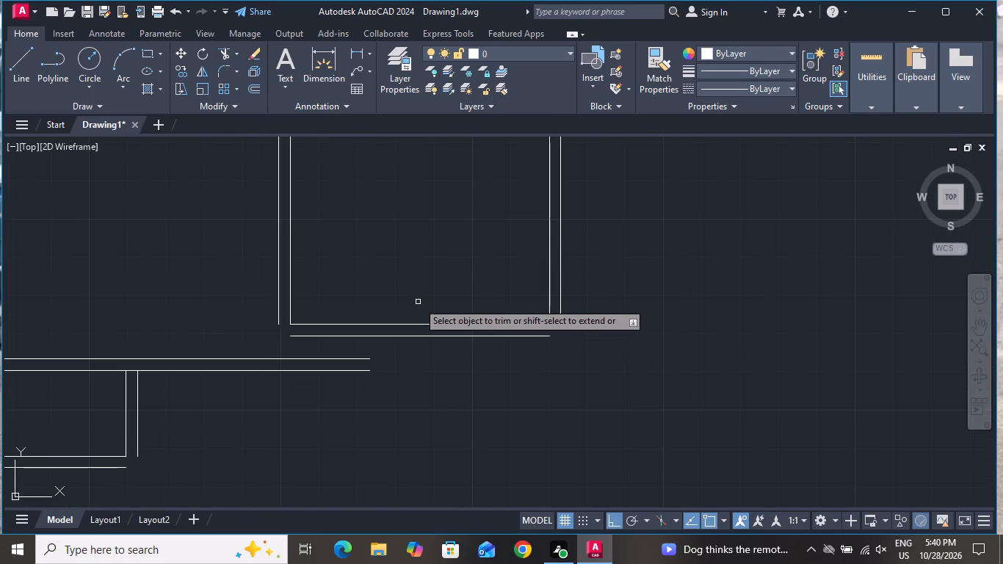
{"action": "scroll", "coordinate": [418, 302], "scroll_direction": "down", "scroll_amount": 1}
{"action": "right_click", "coordinate": [420, 247]}
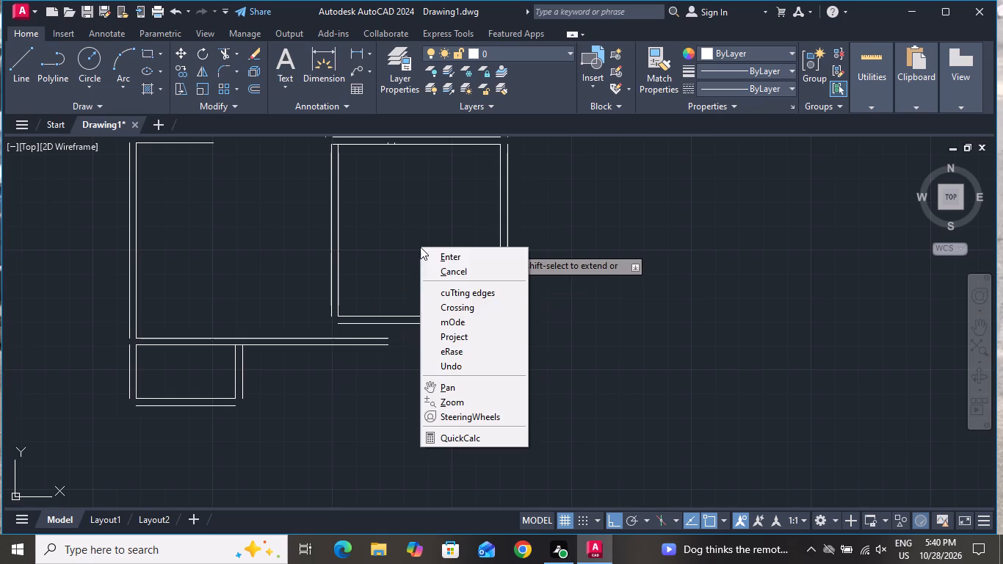
{"action": "left_click", "coordinate": [442, 271]}
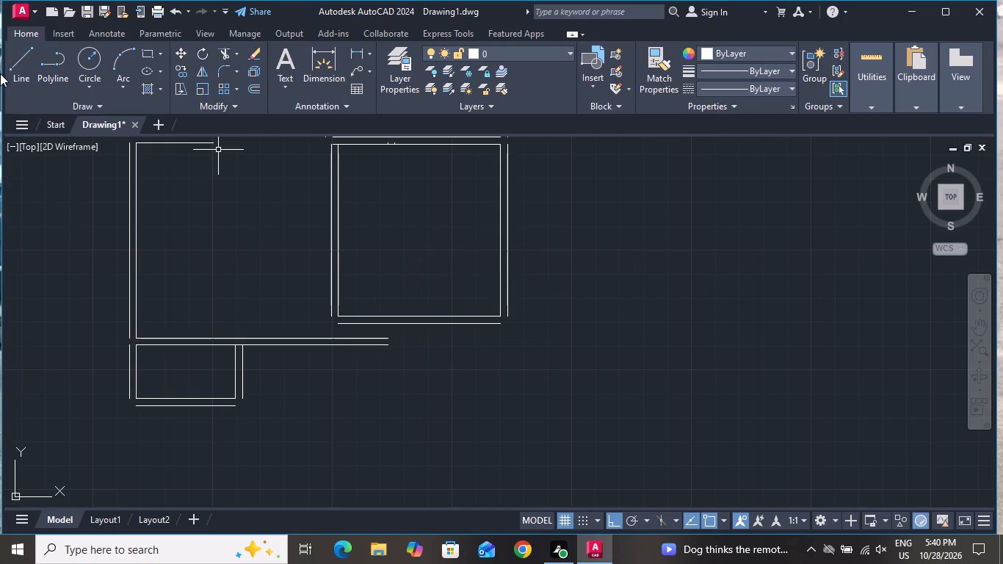
Draw a 2.9 vertical line downward from the right end of the 3.38 by 3.6 room's bottom offset line.
{"action": "left_click", "coordinate": [21, 62]}
{"action": "scroll", "coordinate": [359, 326], "scroll_direction": "up", "scroll_amount": 2}
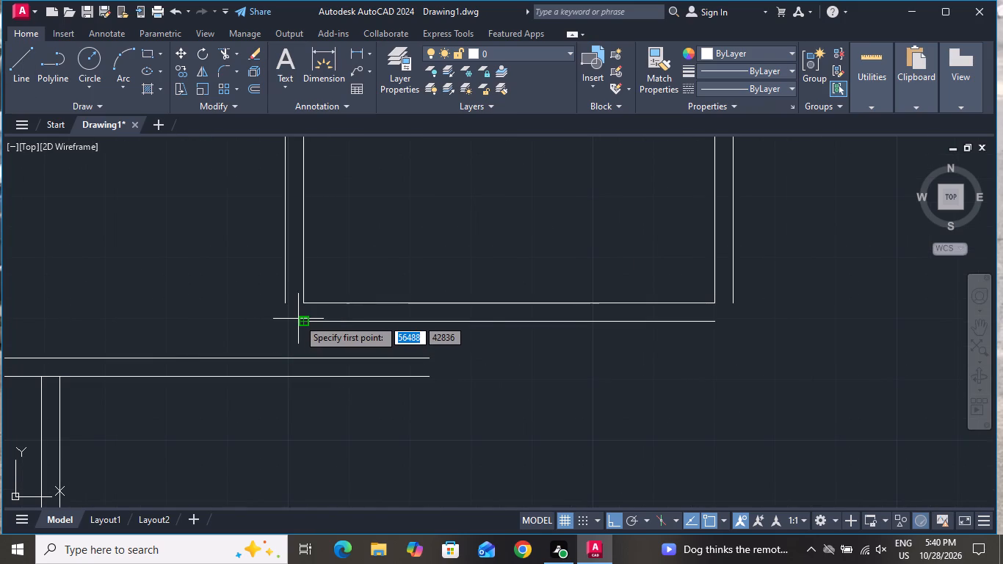
{"action": "scroll", "coordinate": [534, 318], "scroll_direction": "down", "scroll_amount": 3}
{"action": "scroll", "coordinate": [598, 334], "scroll_direction": "up", "scroll_amount": 3}
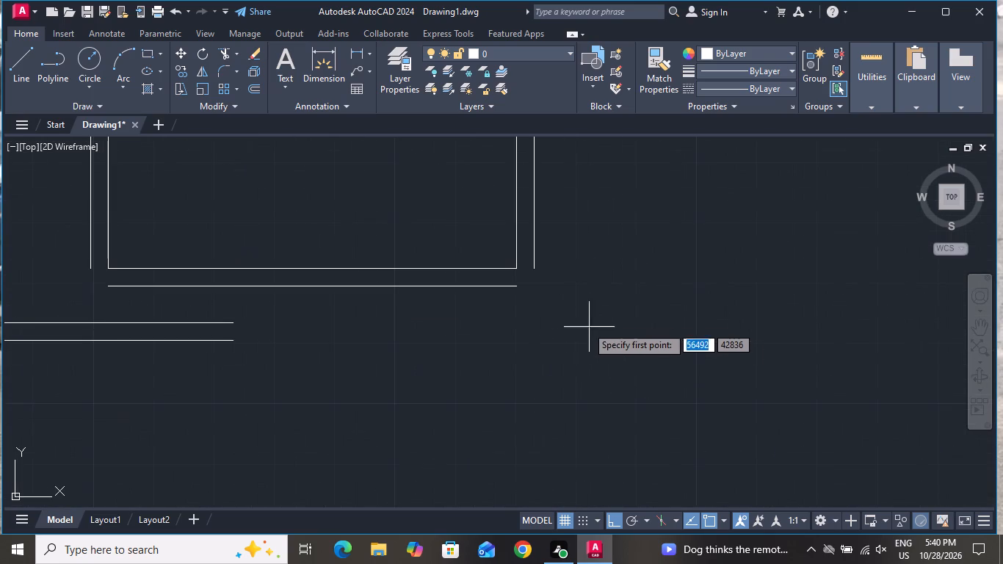
{"action": "left_click", "coordinate": [516, 285]}
{"action": "scroll", "coordinate": [515, 377], "scroll_direction": "down", "scroll_amount": 4}
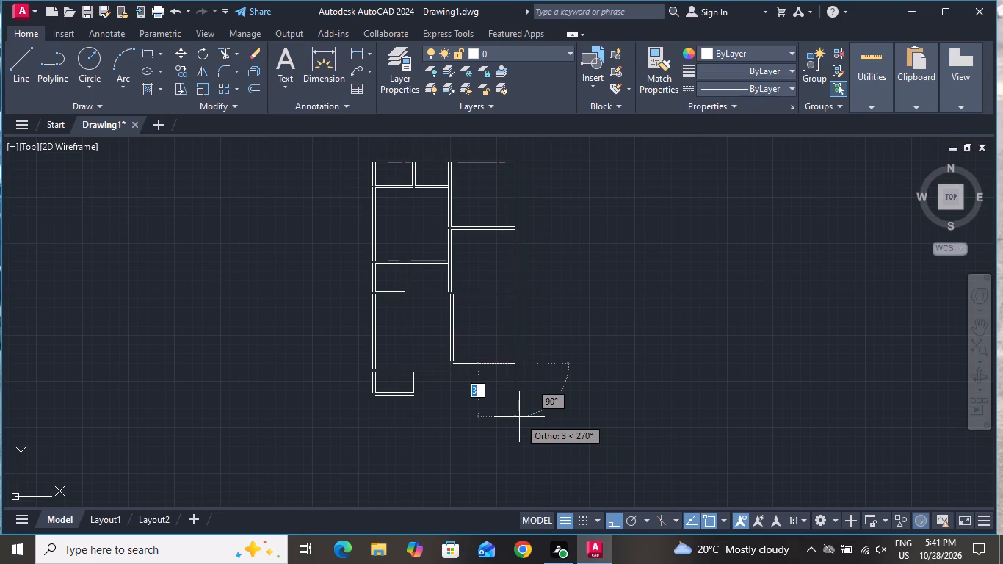
{"action": "key", "text": "2"}
{"action": "key", "text": "period"}
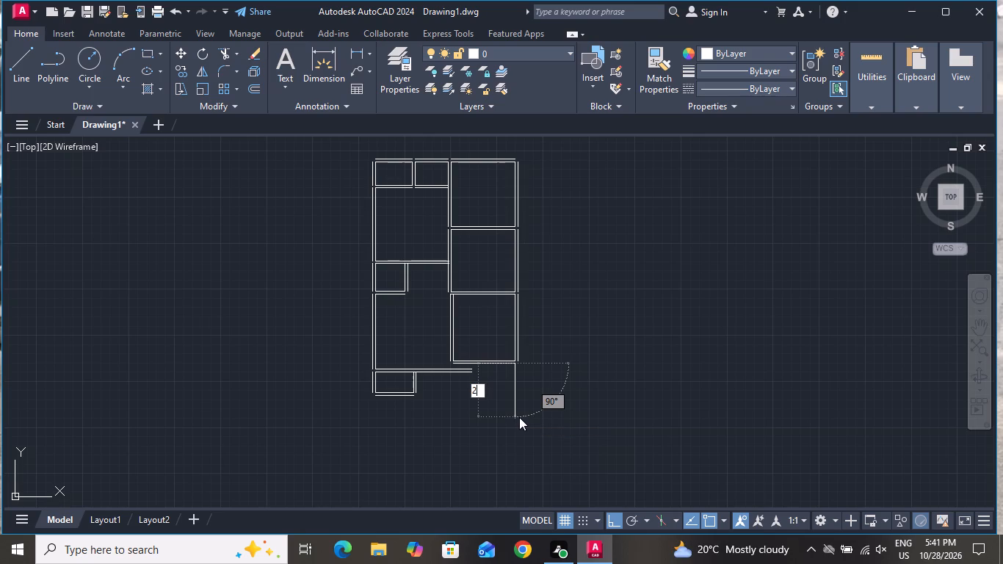
{"action": "key", "text": "9"}
{"action": "key", "text": "space"}
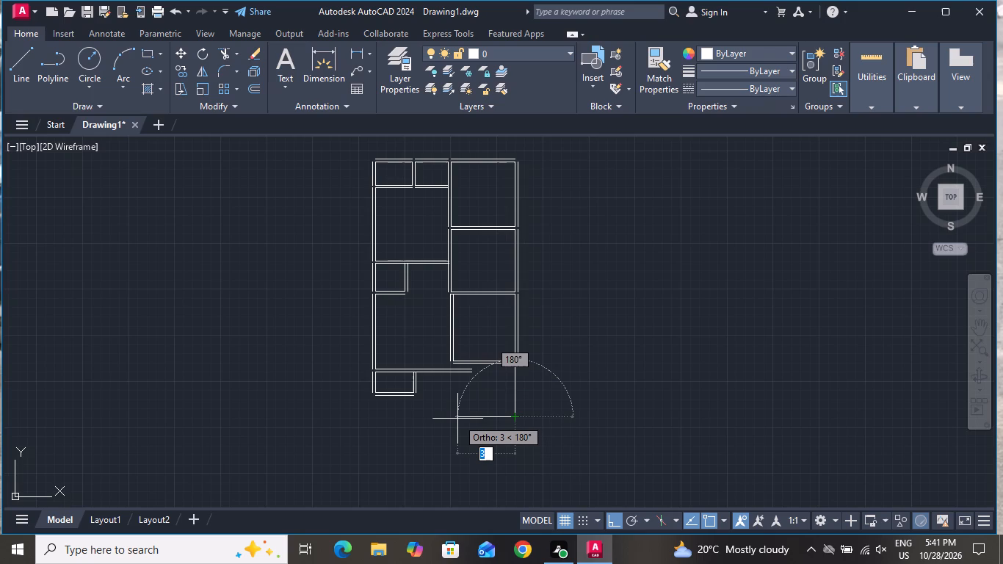
Draw a 3.8 bottom wall leftward from the 2.9 line's lower end, then a vertical wall up to the double wall's lower line.
{"action": "key", "text": "3"}
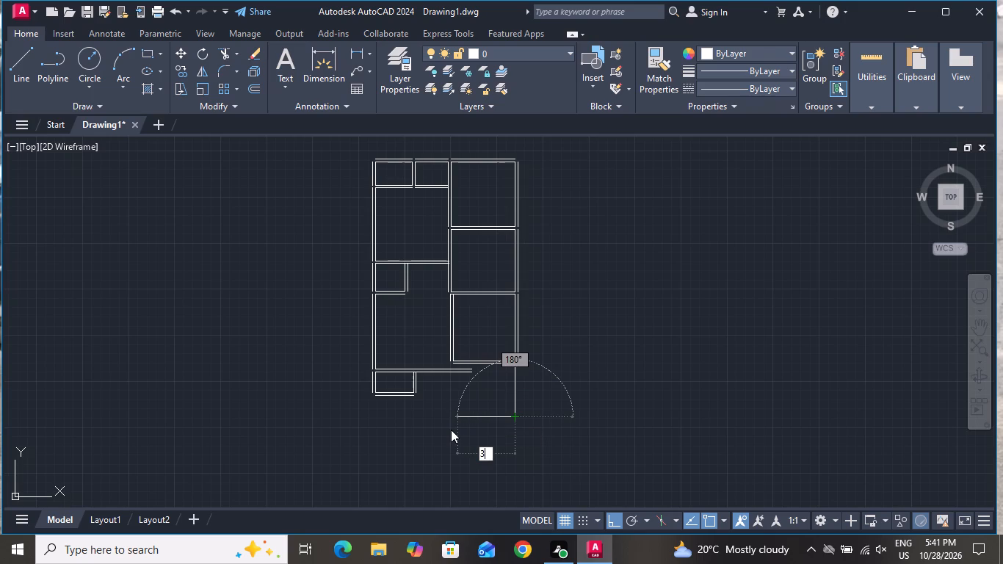
{"action": "type", "text": ".8"}
{"action": "key", "text": "space"}
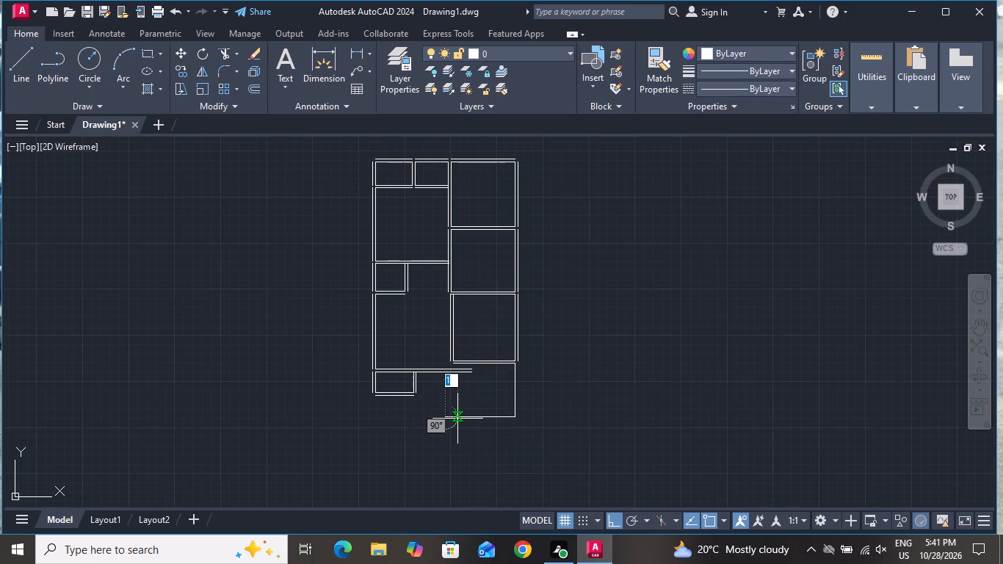
{"action": "scroll", "coordinate": [460, 380], "scroll_direction": "up", "scroll_amount": 2}
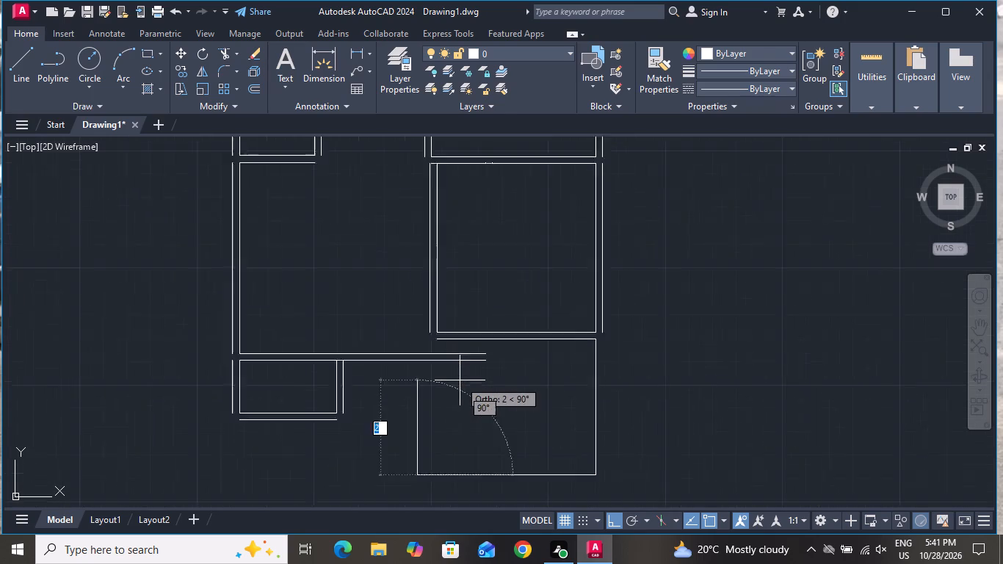
{"action": "scroll", "coordinate": [460, 380], "scroll_direction": "up", "scroll_amount": 1}
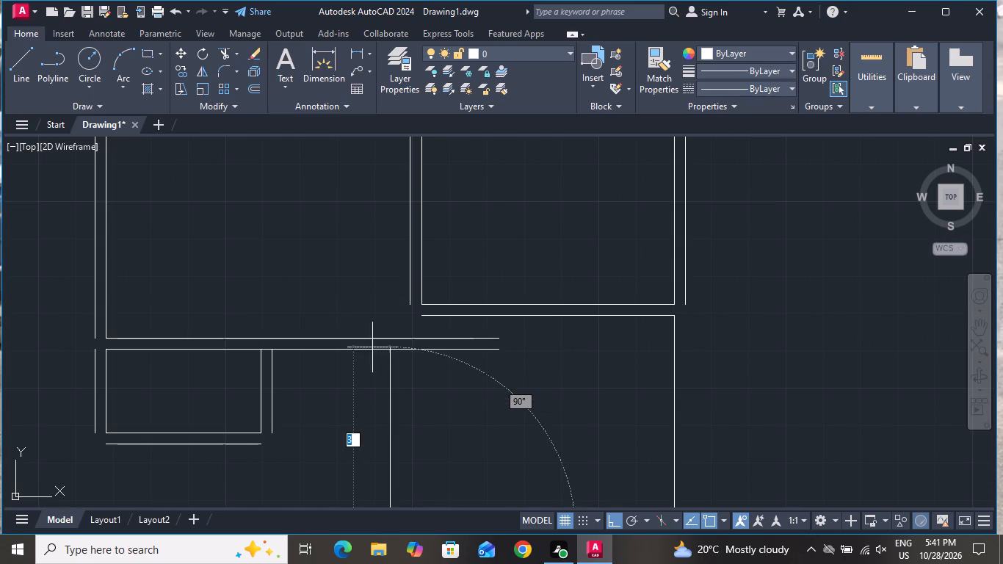
{"action": "left_click", "coordinate": [388, 349]}
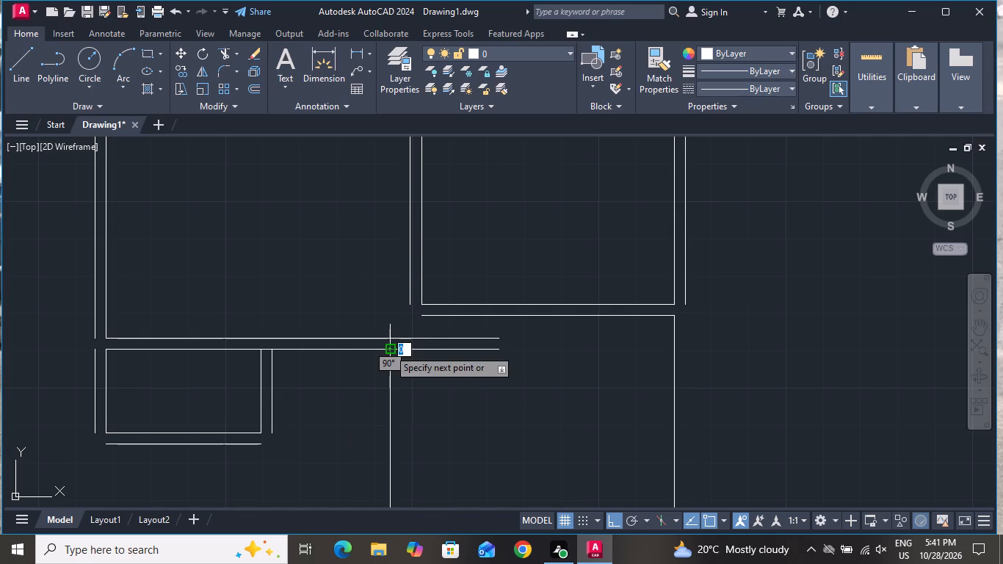
{"action": "right_click", "coordinate": [388, 349]}
{"action": "left_click", "coordinate": [399, 375]}
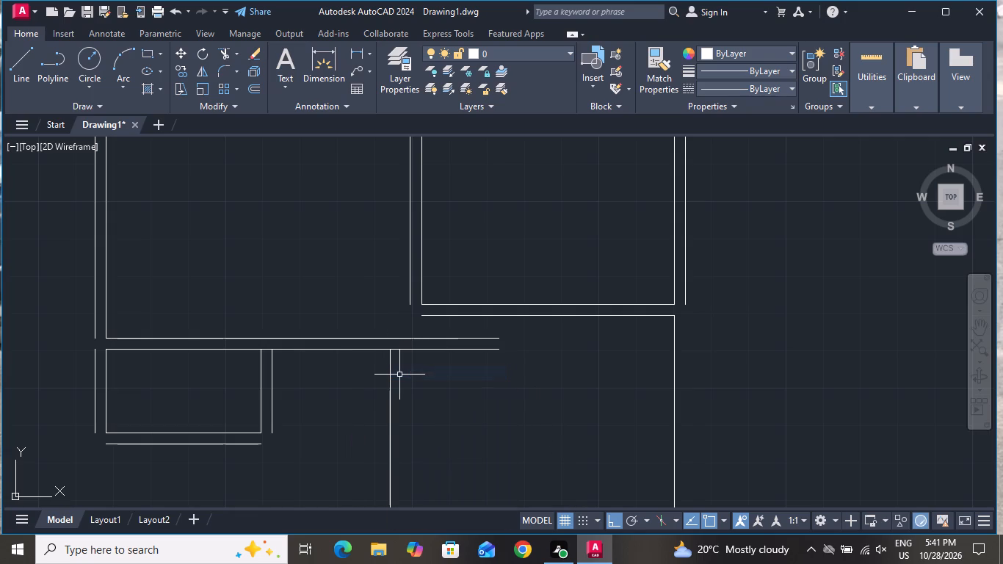
Offset the right, bottom and left walls of the 3.8-wide bottom room outward by 0.15.
{"action": "type", "text": "o"}
{"action": "key", "text": "space"}
{"action": "key", "text": "period"}
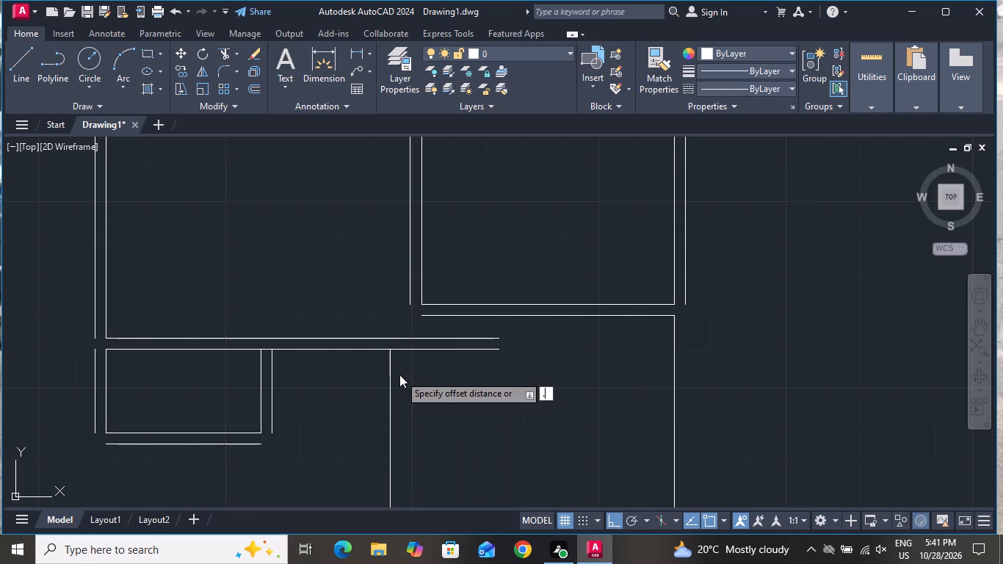
{"action": "key", "text": "1"}
{"action": "type", "text": "5"}
{"action": "key", "text": "space"}
{"action": "scroll", "coordinate": [455, 373], "scroll_direction": "down", "scroll_amount": 1}
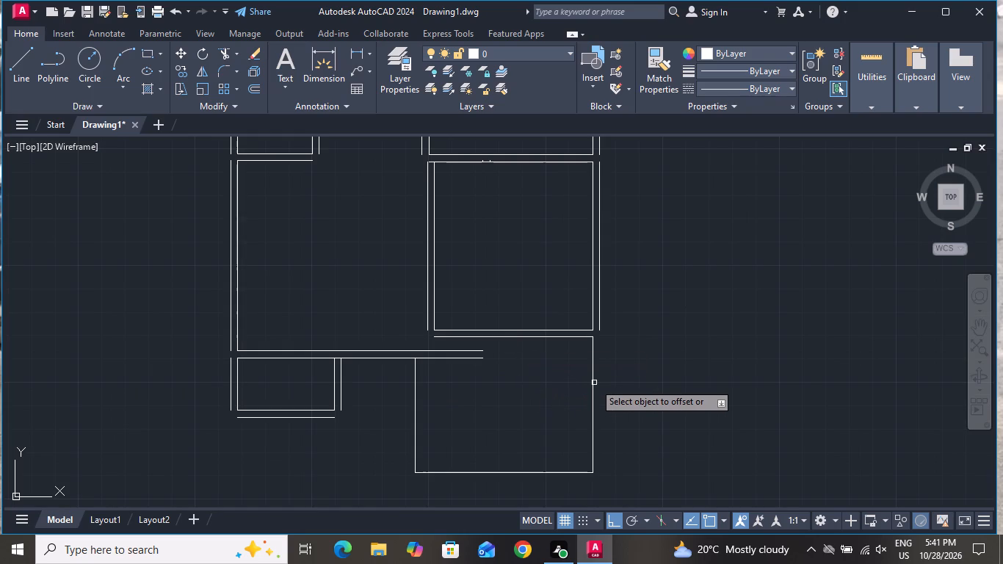
{"action": "left_click", "coordinate": [591, 385]}
{"action": "left_click", "coordinate": [601, 385]}
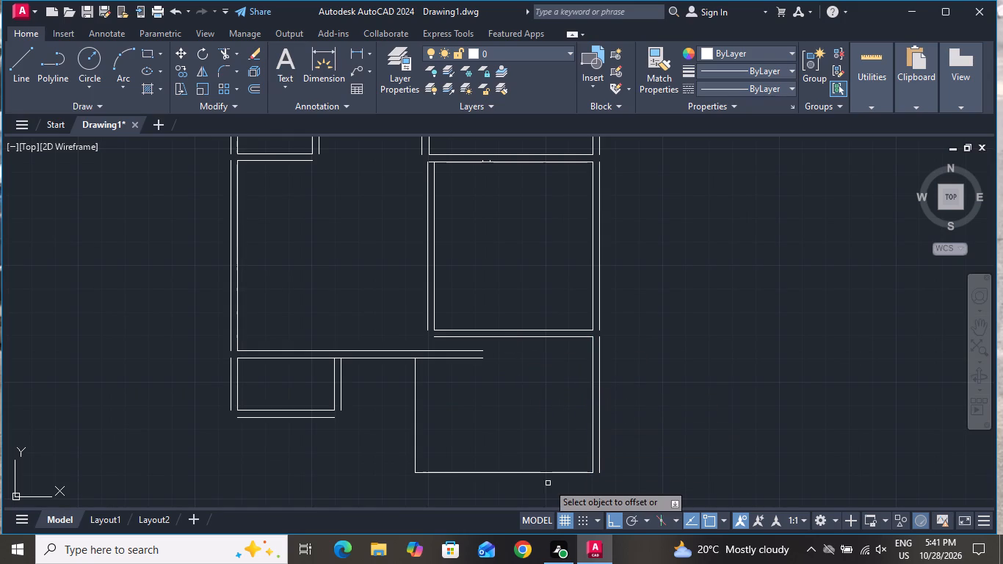
{"action": "left_click", "coordinate": [551, 472]}
{"action": "left_click", "coordinate": [555, 495]}
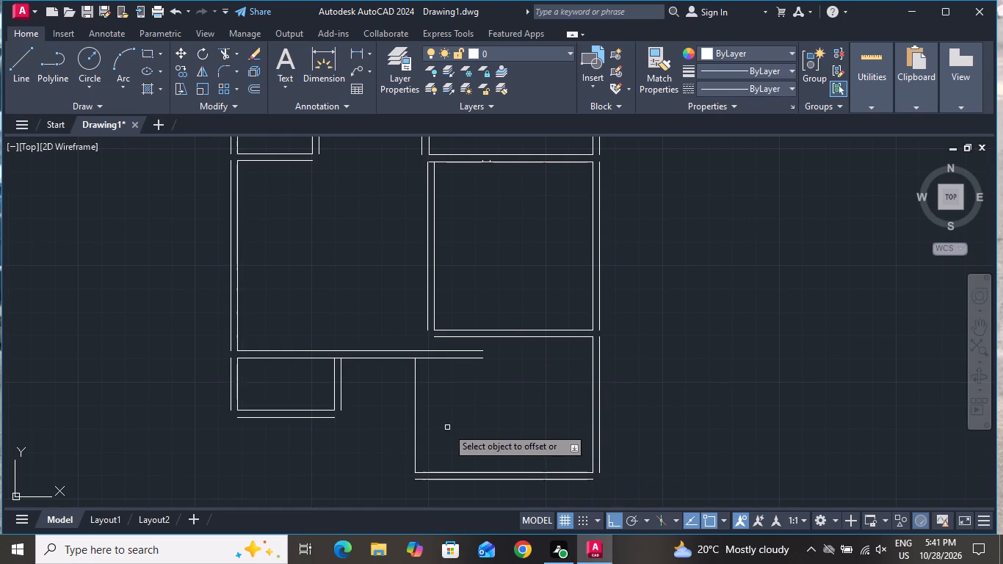
{"action": "left_click", "coordinate": [415, 427]}
{"action": "left_click", "coordinate": [309, 464]}
{"action": "right_click", "coordinate": [309, 464]}
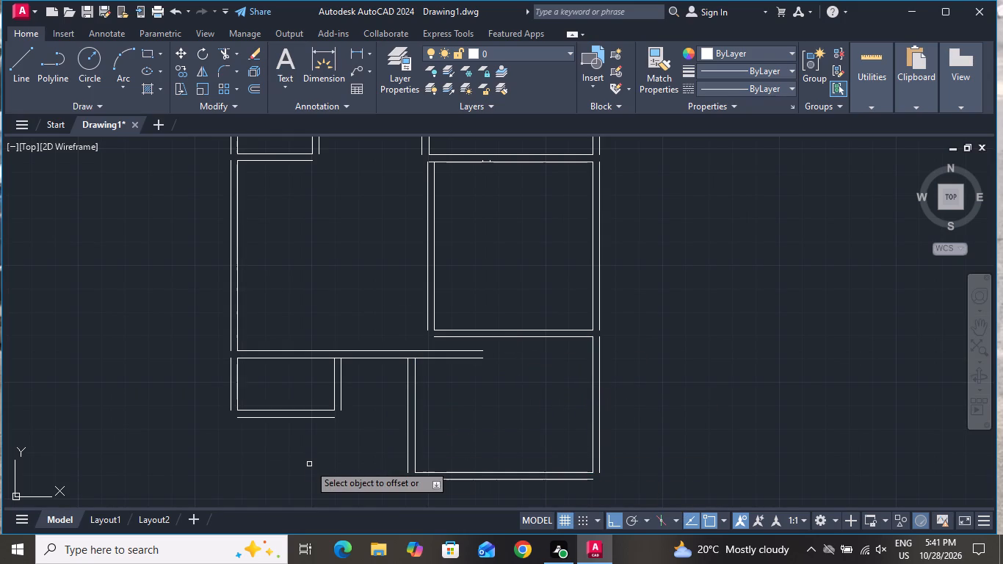
{"action": "left_click", "coordinate": [377, 333]}
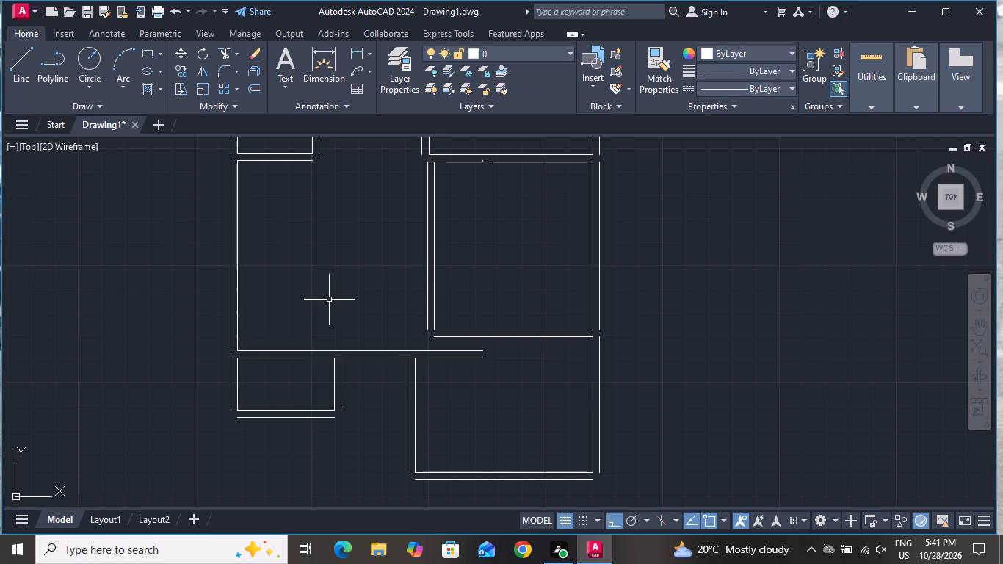
Fillet the outer wall lines into closed corners at the plan's top-left and top-right.
{"action": "scroll", "coordinate": [339, 321], "scroll_direction": "down", "scroll_amount": 2}
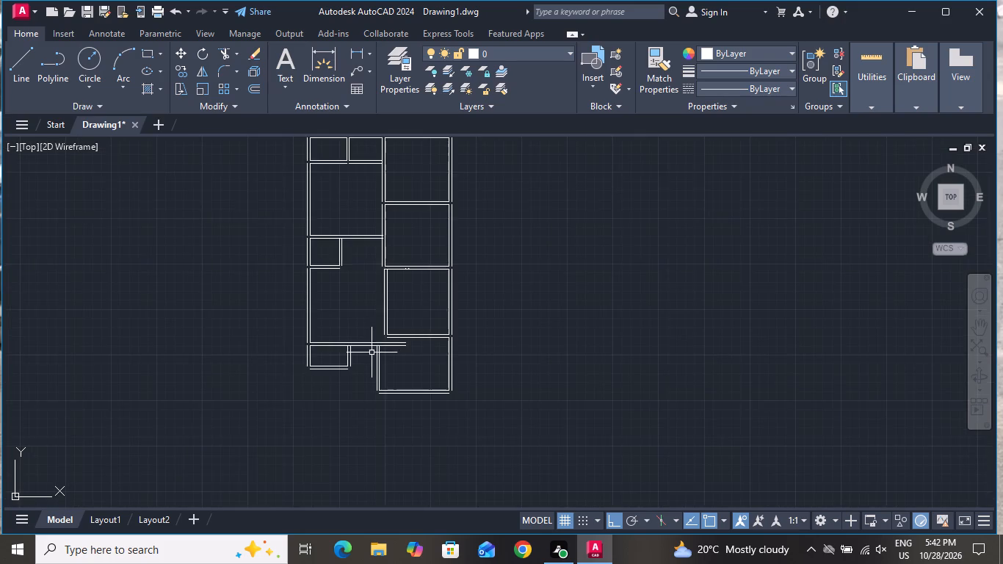
{"action": "scroll", "coordinate": [374, 354], "scroll_direction": "down", "scroll_amount": 2}
{"action": "scroll", "coordinate": [332, 258], "scroll_direction": "up", "scroll_amount": 3}
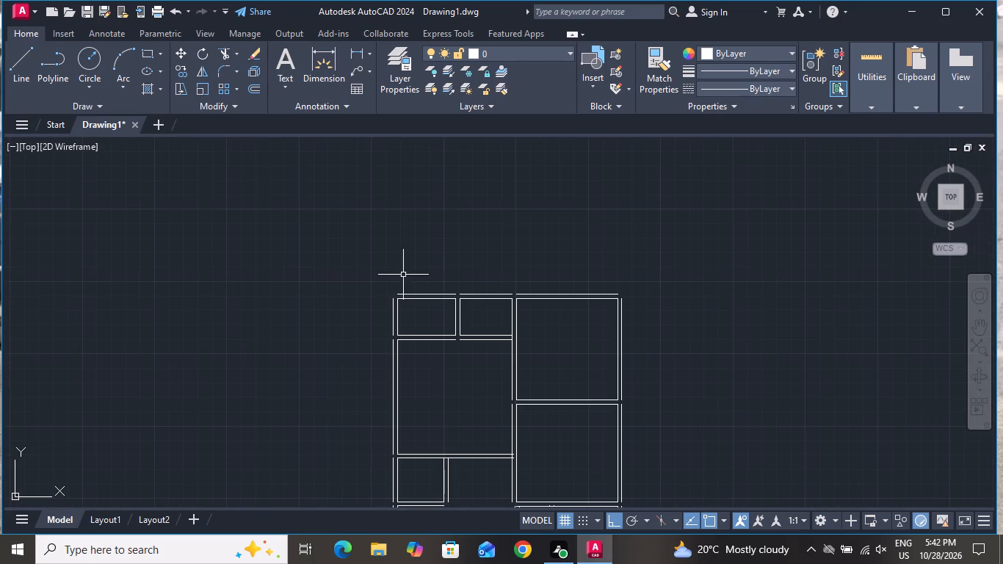
{"action": "scroll", "coordinate": [441, 298], "scroll_direction": "up", "scroll_amount": 2}
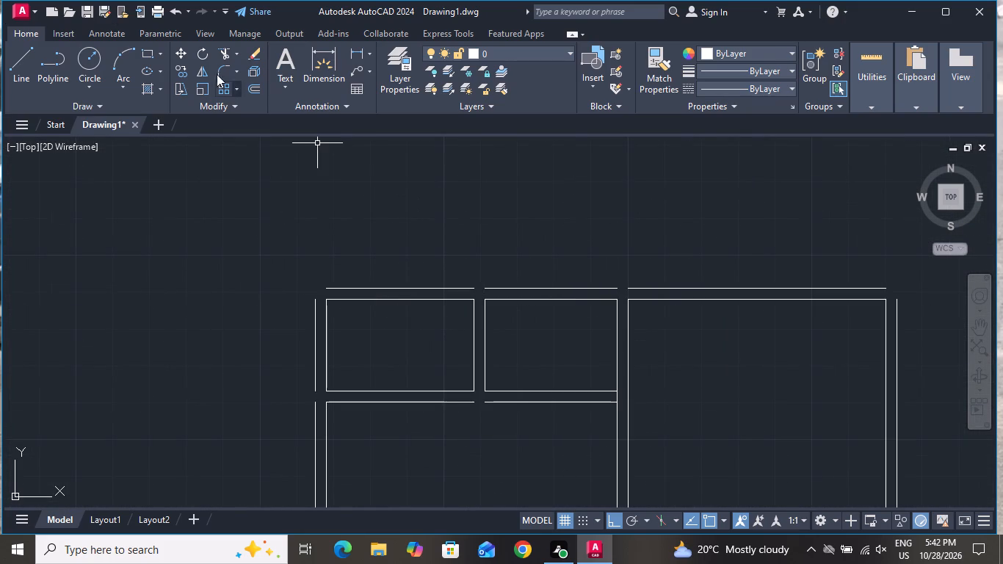
{"action": "left_click", "coordinate": [218, 75]}
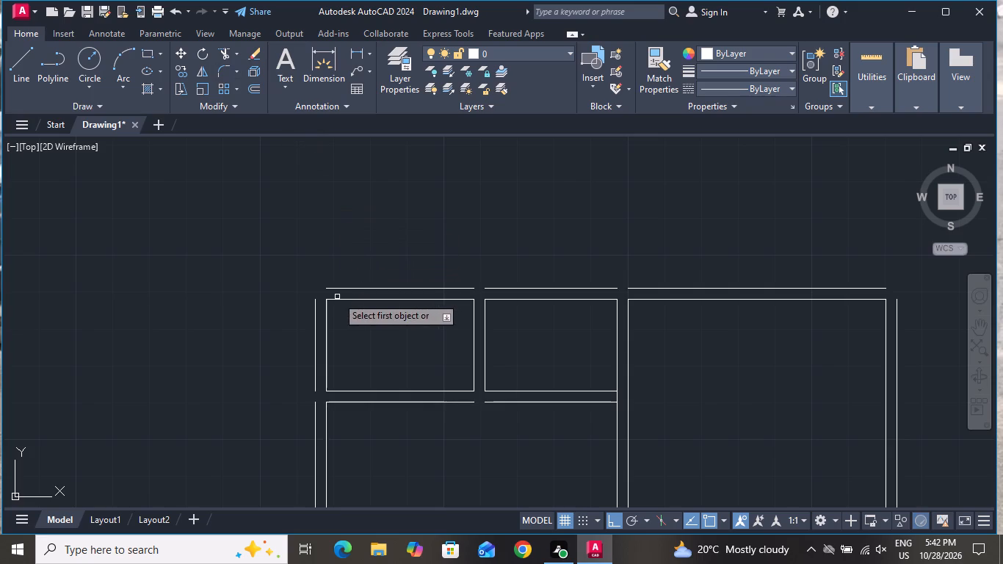
{"action": "left_click", "coordinate": [335, 291]}
{"action": "left_click", "coordinate": [315, 305]}
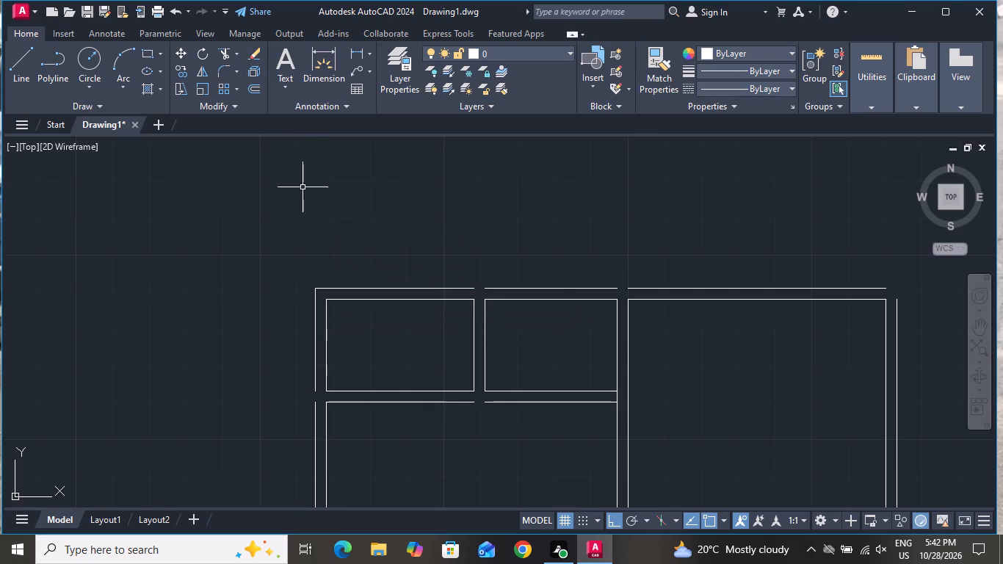
{"action": "left_click", "coordinate": [222, 65]}
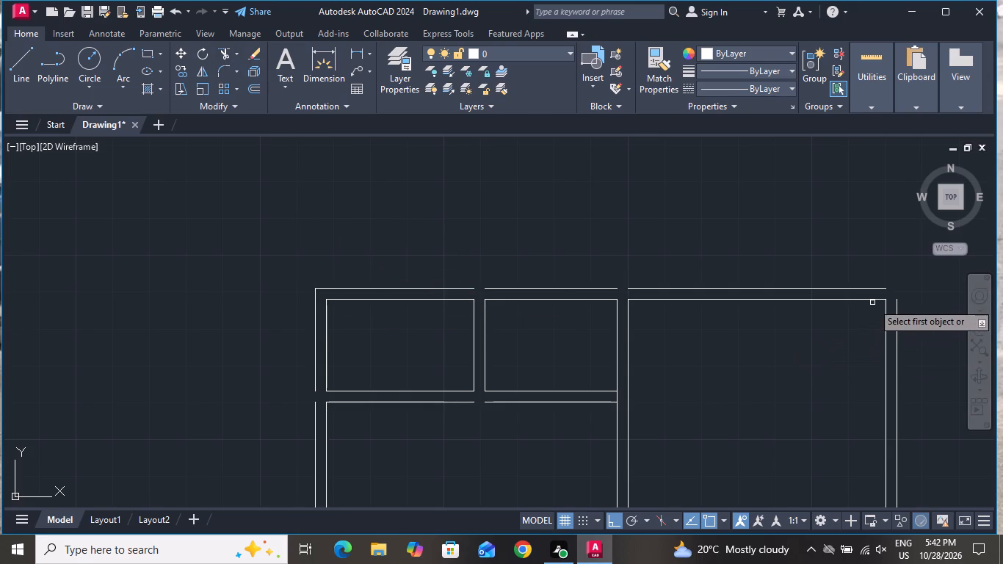
{"action": "left_click", "coordinate": [880, 289]}
{"action": "left_click", "coordinate": [896, 305]}
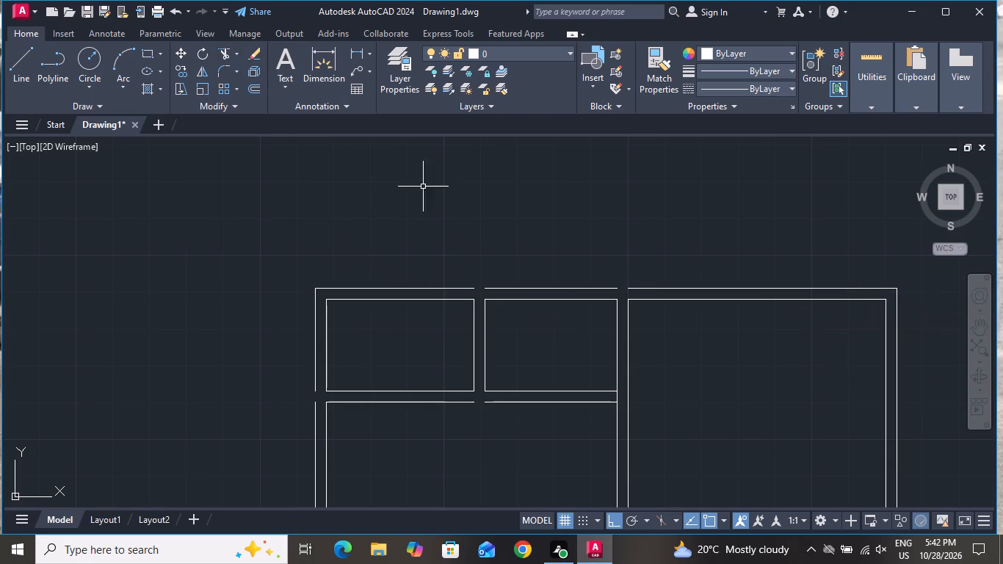
Fillet the outer left and bottom wall lines of the small bottom-left room into a closed corner.
{"action": "left_click", "coordinate": [230, 70]}
{"action": "scroll", "coordinate": [349, 120], "scroll_direction": "down", "scroll_amount": 3}
{"action": "scroll", "coordinate": [470, 187], "scroll_direction": "down", "scroll_amount": 1}
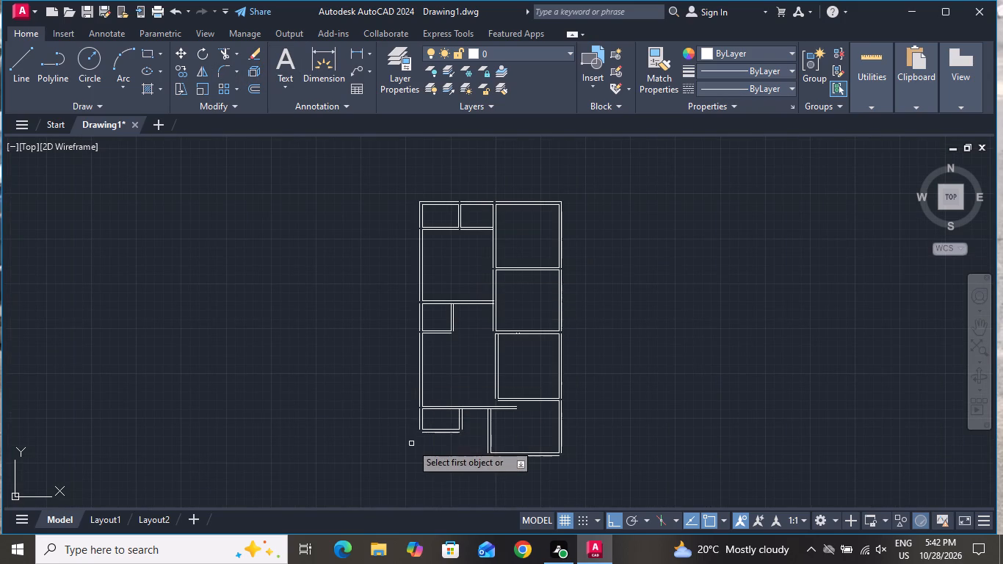
{"action": "scroll", "coordinate": [411, 444], "scroll_direction": "up", "scroll_amount": 4}
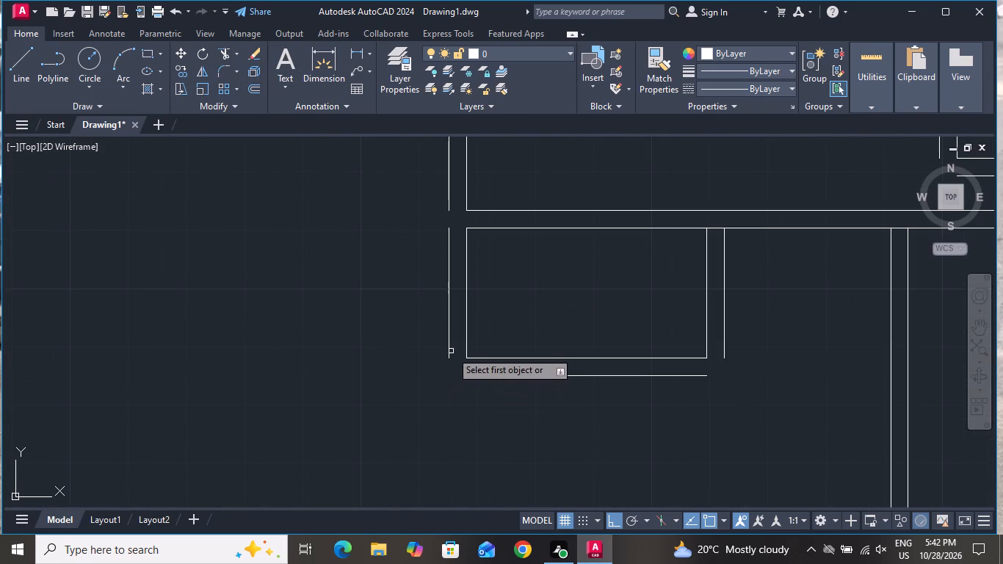
{"action": "left_click", "coordinate": [448, 358]}
{"action": "left_click", "coordinate": [506, 377]}
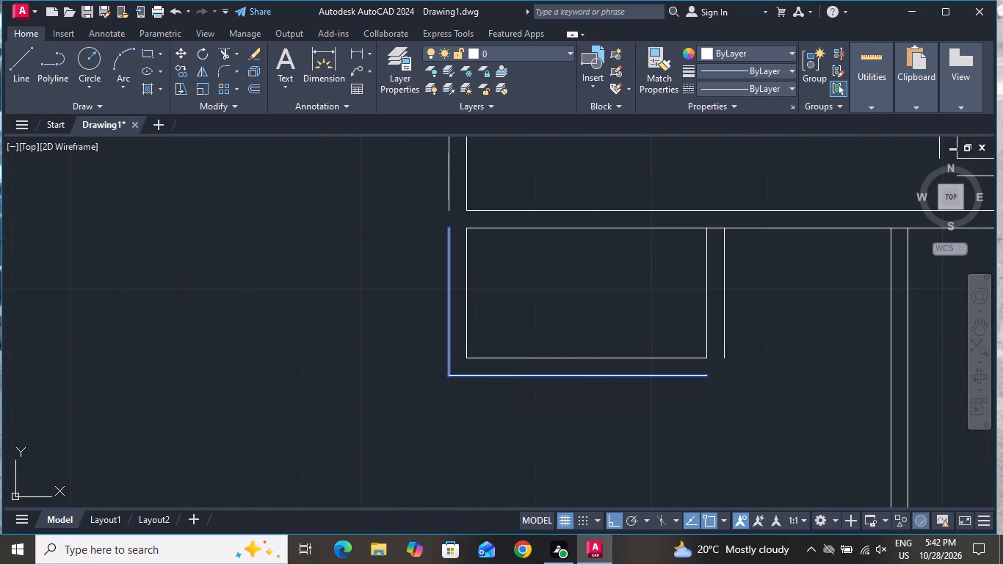
Fillet the outer wall lines into closed corners at both bottom corners of the 3.8-wide room.
{"action": "left_click", "coordinate": [220, 70]}
{"action": "scroll", "coordinate": [247, 198], "scroll_direction": "down", "scroll_amount": 2}
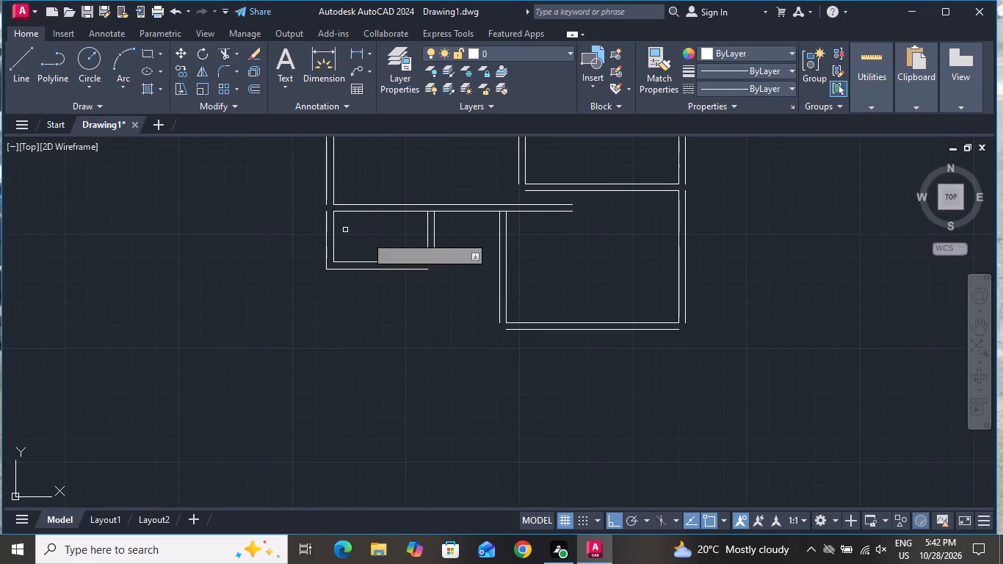
{"action": "scroll", "coordinate": [435, 267], "scroll_direction": "up", "scroll_amount": 3}
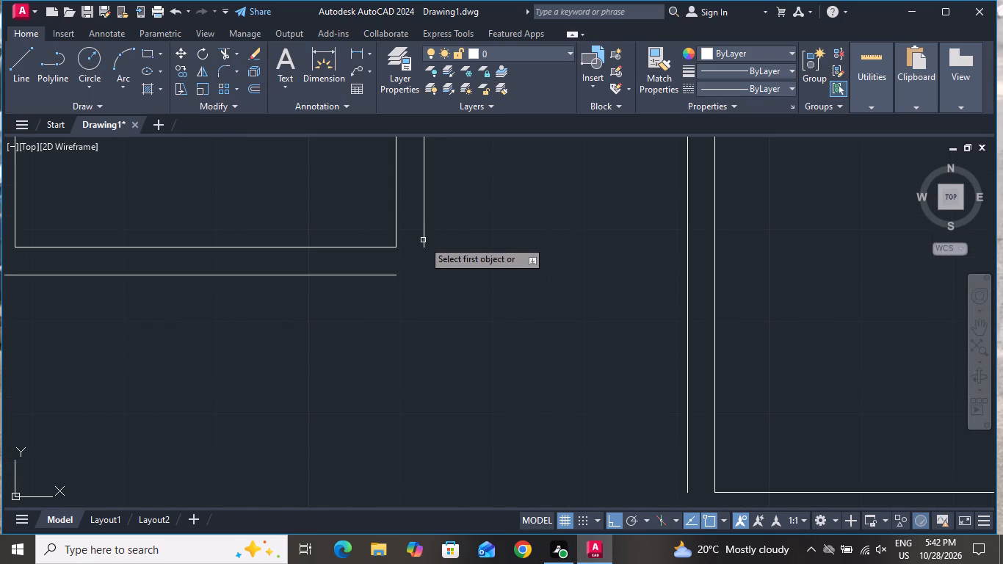
{"action": "scroll", "coordinate": [422, 267], "scroll_direction": "down", "scroll_amount": 2}
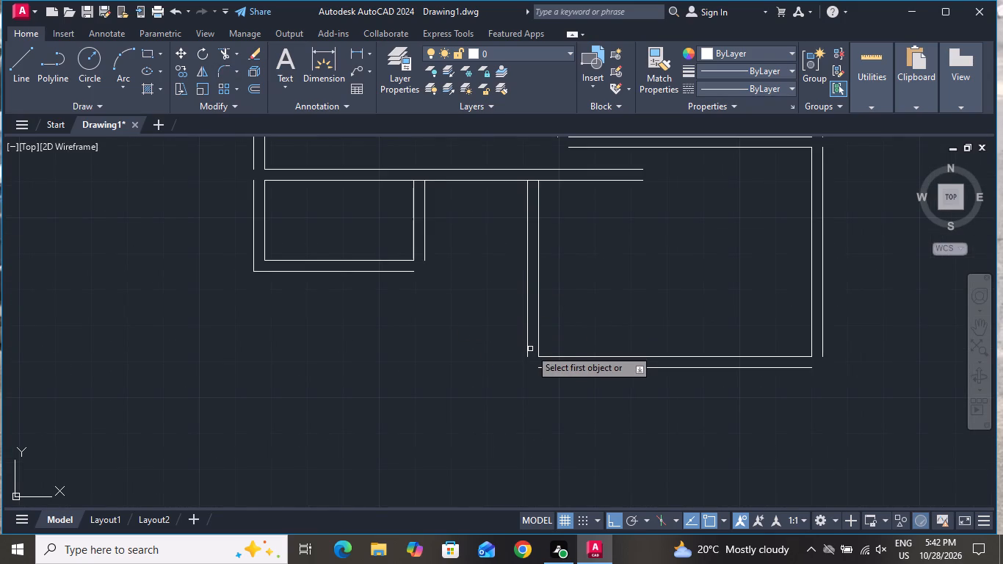
{"action": "left_click", "coordinate": [527, 352]}
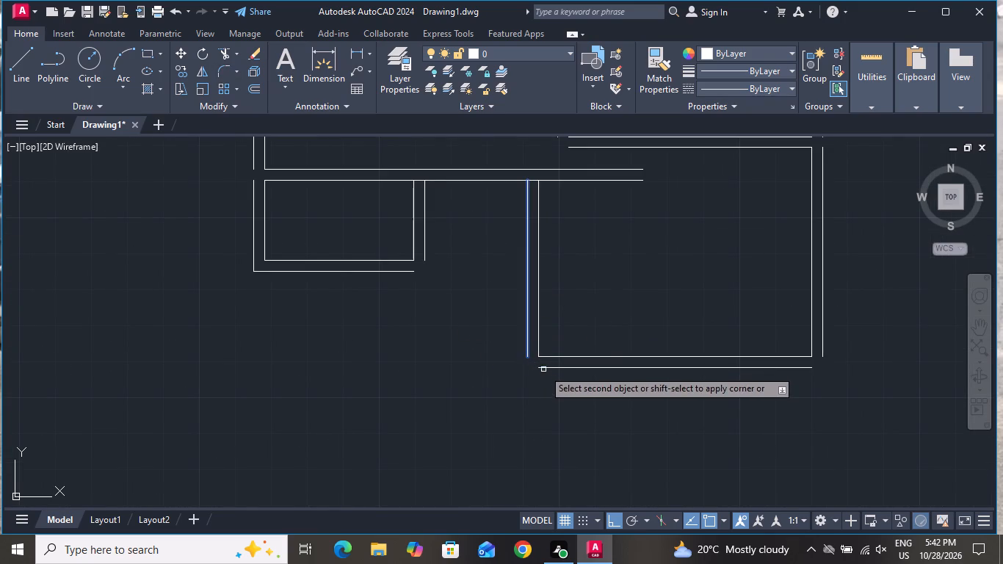
{"action": "left_click", "coordinate": [543, 369]}
{"action": "left_click", "coordinate": [223, 72]}
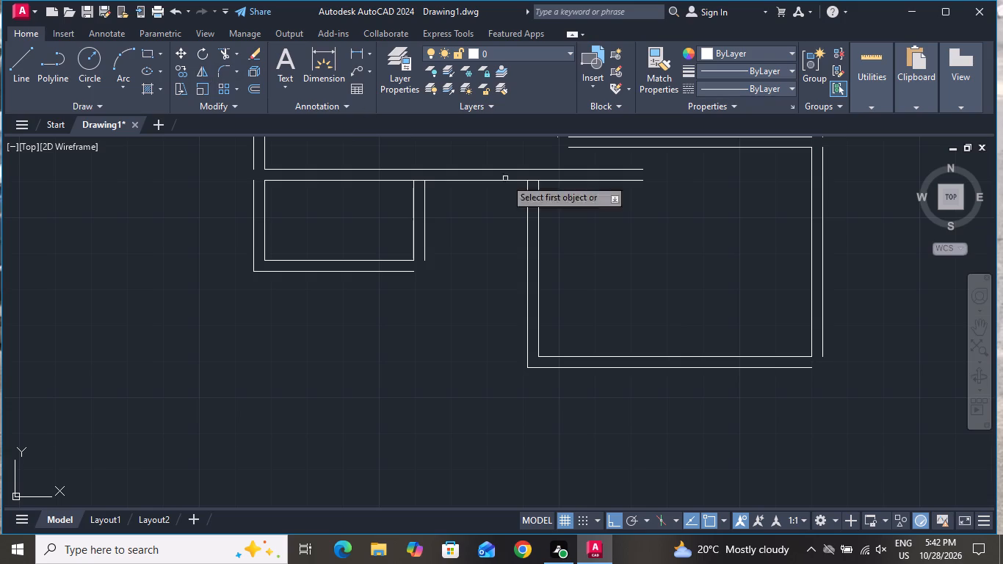
{"action": "left_click", "coordinate": [824, 328]}
{"action": "left_click", "coordinate": [805, 369]}
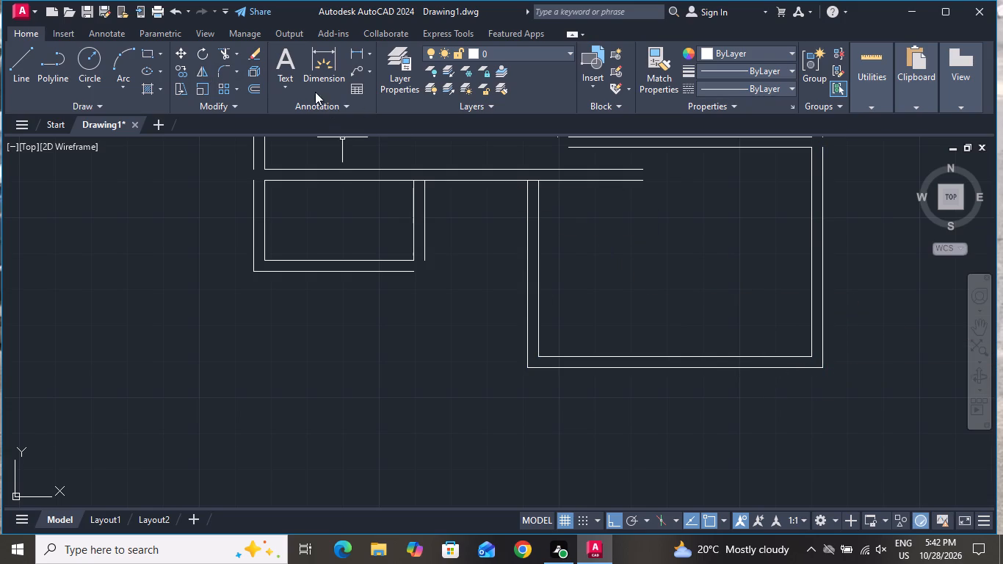
Fillet the outer right and bottom wall lines of the small room midway down the plan's left side into a closed corner.
{"action": "left_click", "coordinate": [220, 70]}
{"action": "scroll", "coordinate": [445, 317], "scroll_direction": "down", "scroll_amount": 2}
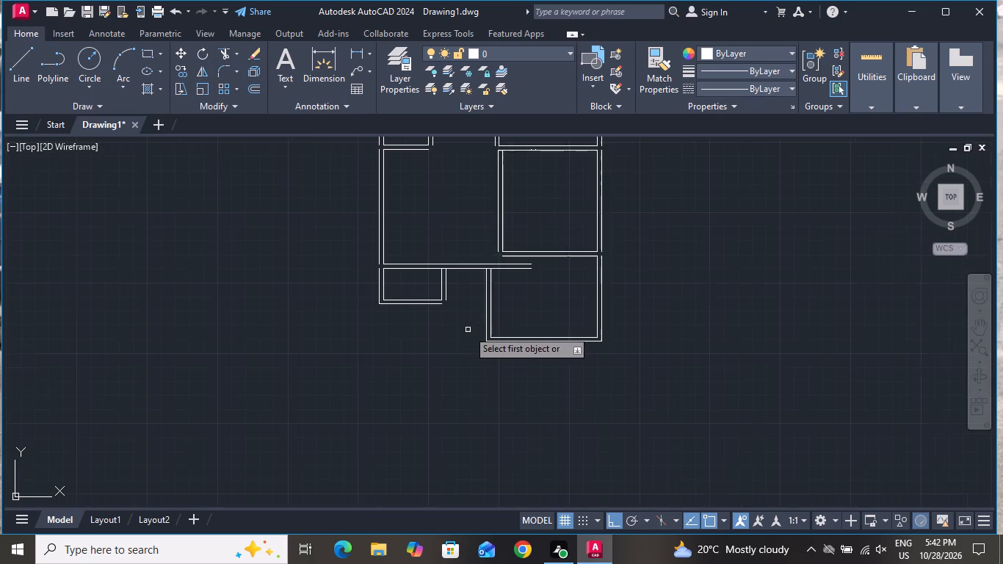
{"action": "scroll", "coordinate": [482, 341], "scroll_direction": "down", "scroll_amount": 3}
{"action": "scroll", "coordinate": [509, 288], "scroll_direction": "up", "scroll_amount": 3}
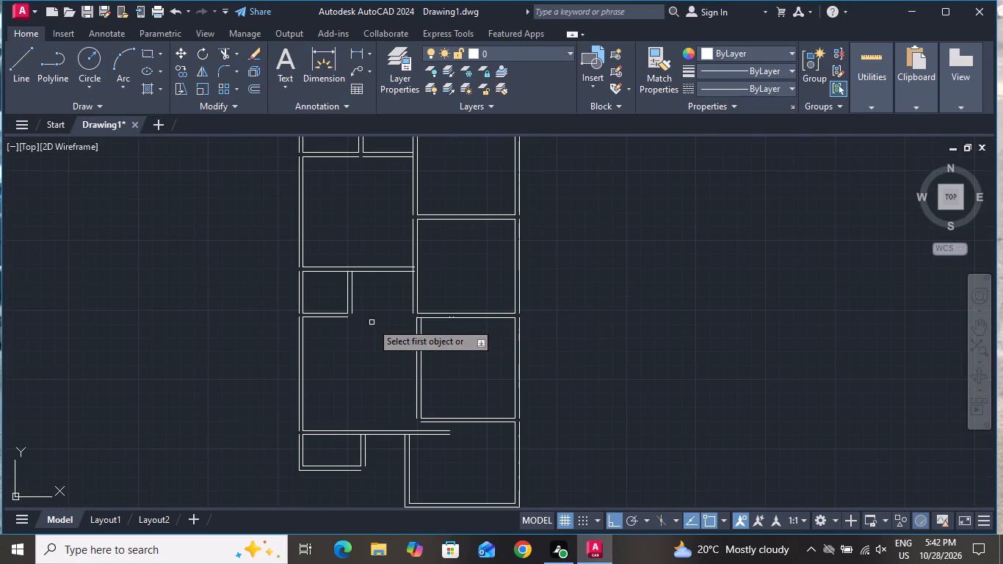
{"action": "scroll", "coordinate": [341, 312], "scroll_direction": "up", "scroll_amount": 2}
{"action": "left_click", "coordinate": [369, 292]}
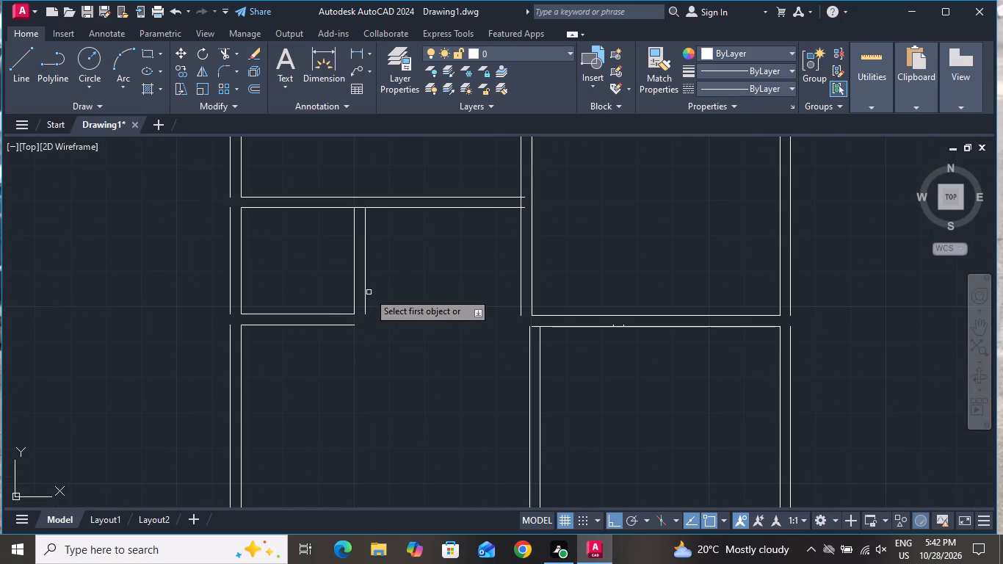
{"action": "left_click", "coordinate": [350, 324]}
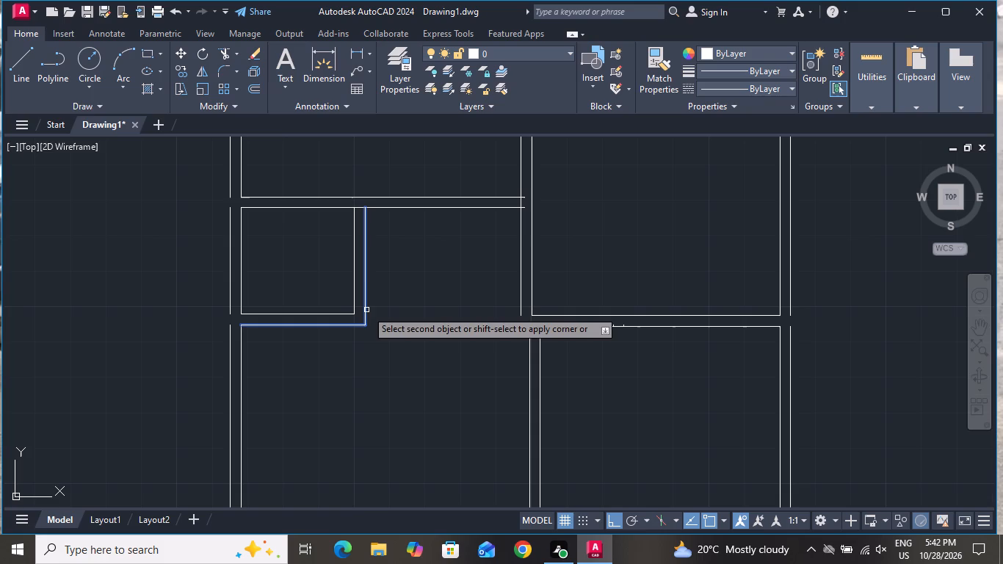
{"action": "left_click", "coordinate": [366, 310]}
{"action": "scroll", "coordinate": [380, 338], "scroll_direction": "down", "scroll_amount": 3}
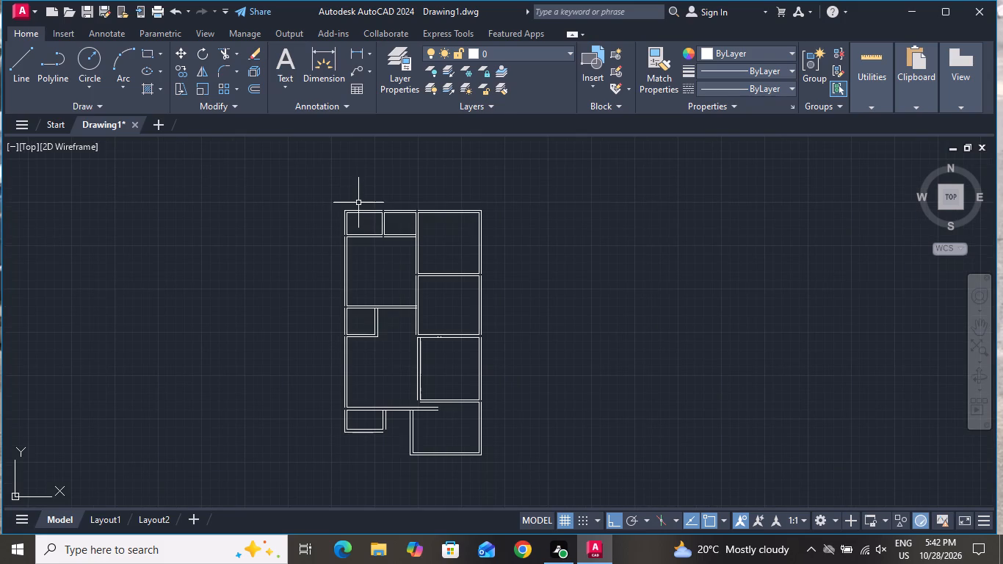
Fillet the outer right and bottom wall lines of the small bottom-left room into a closed corner.
{"action": "scroll", "coordinate": [358, 200], "scroll_direction": "up", "scroll_amount": 1}
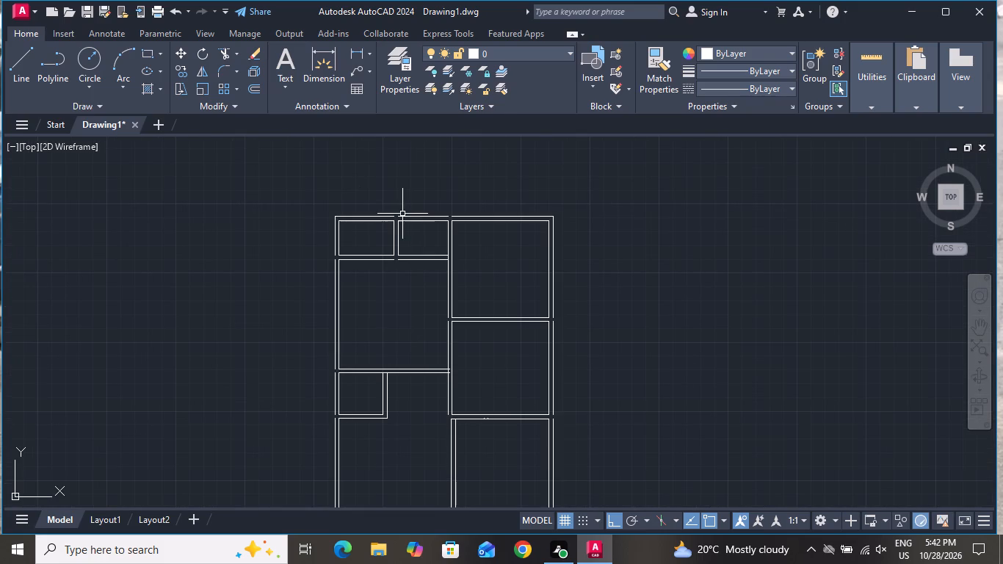
{"action": "scroll", "coordinate": [413, 220], "scroll_direction": "down", "scroll_amount": 2}
{"action": "scroll", "coordinate": [430, 364], "scroll_direction": "up", "scroll_amount": 2}
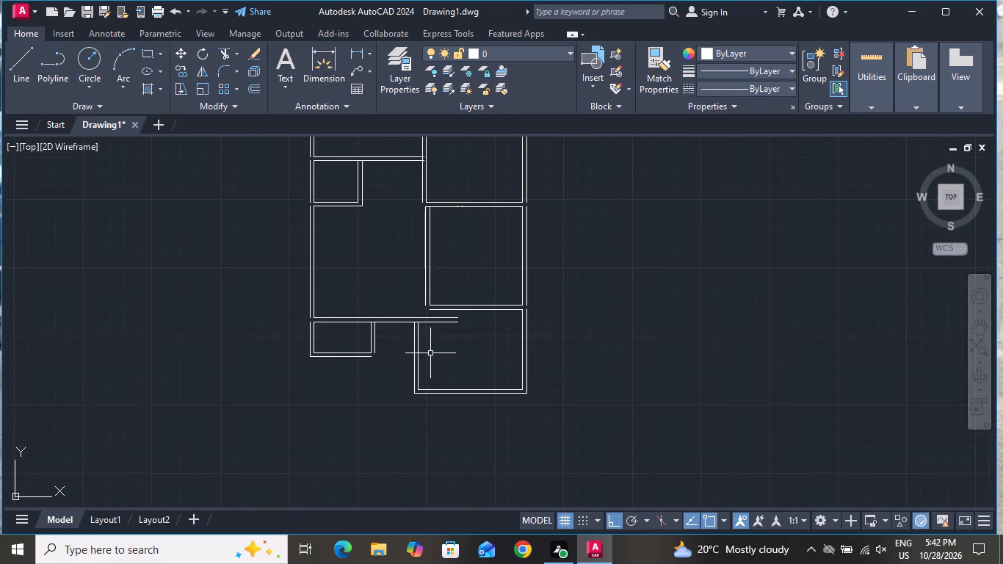
{"action": "scroll", "coordinate": [431, 350], "scroll_direction": "up", "scroll_amount": 1}
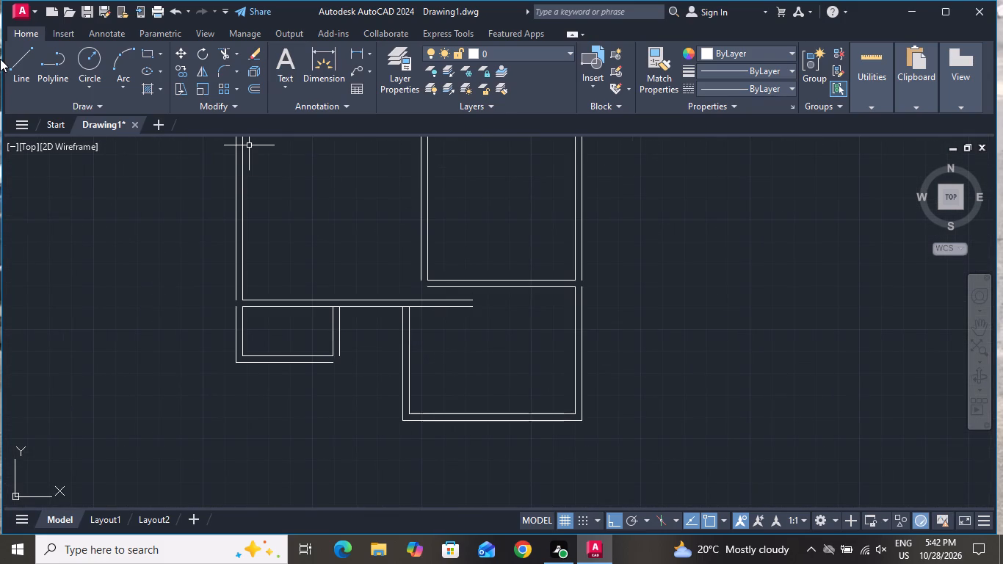
{"action": "left_click", "coordinate": [226, 70]}
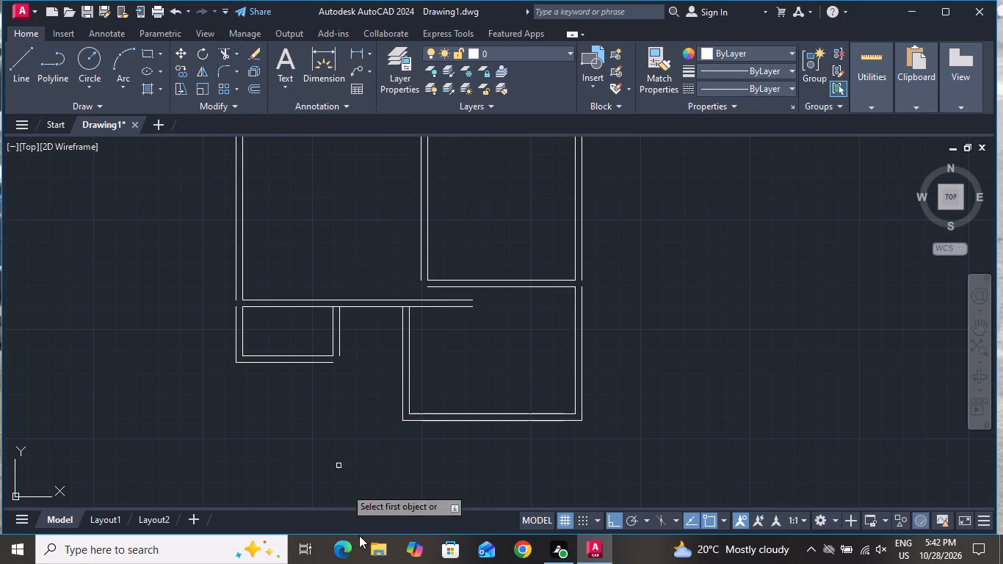
{"action": "scroll", "coordinate": [333, 366], "scroll_direction": "up", "scroll_amount": 3}
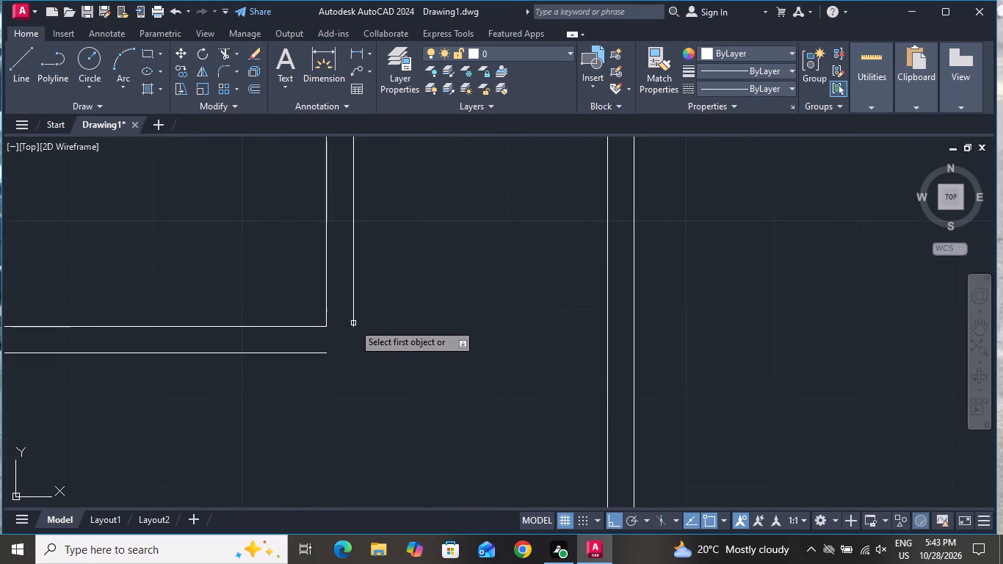
{"action": "left_click", "coordinate": [353, 323]}
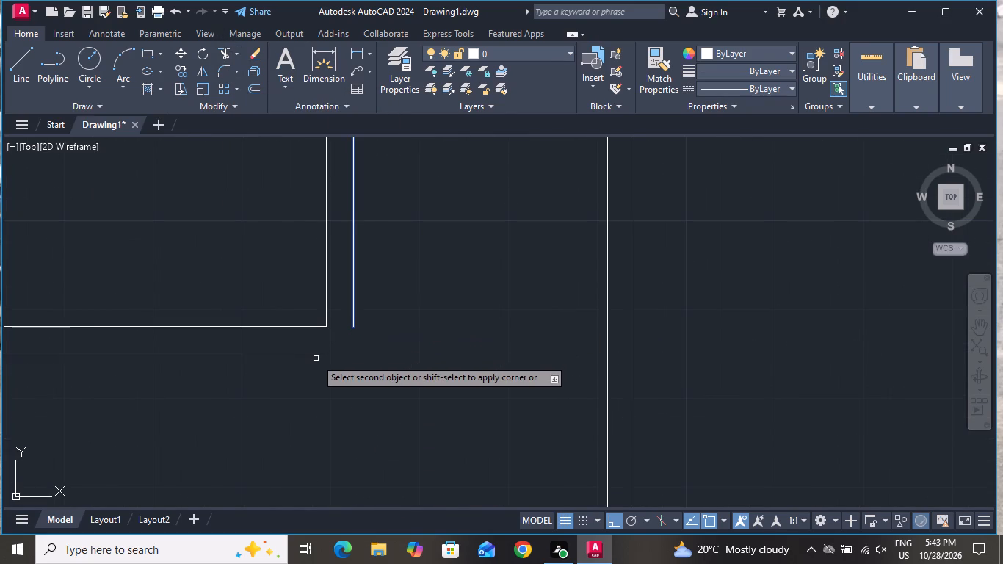
{"action": "left_click", "coordinate": [327, 355]}
Extend the plan's top and left outer wall lines across their gaps so each runs continuously.
{"action": "scroll", "coordinate": [333, 407], "scroll_direction": "down", "scroll_amount": 6}
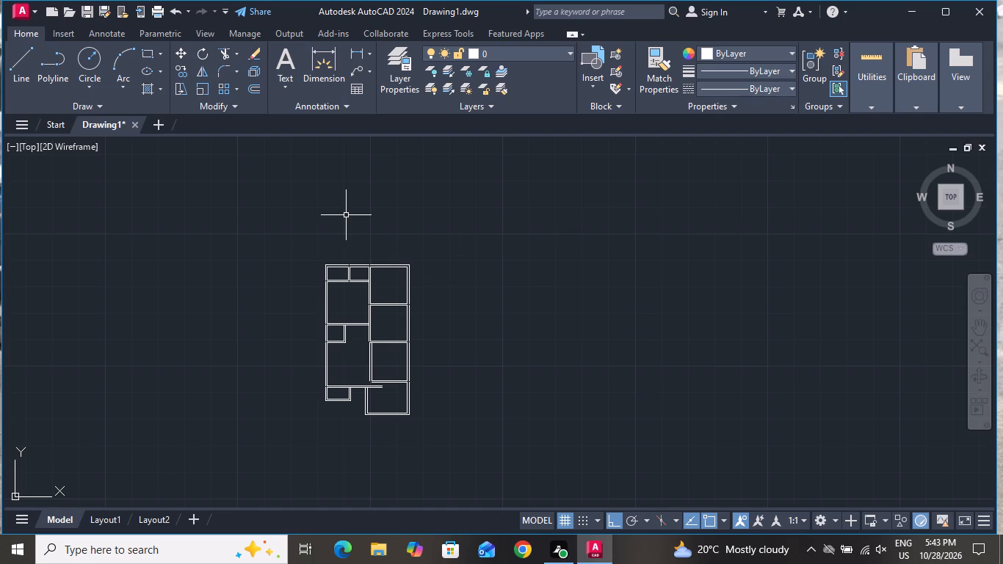
{"action": "key", "text": "e"}
{"action": "type", "text": "x"}
{"action": "key", "text": "space"}
{"action": "key", "text": "space"}
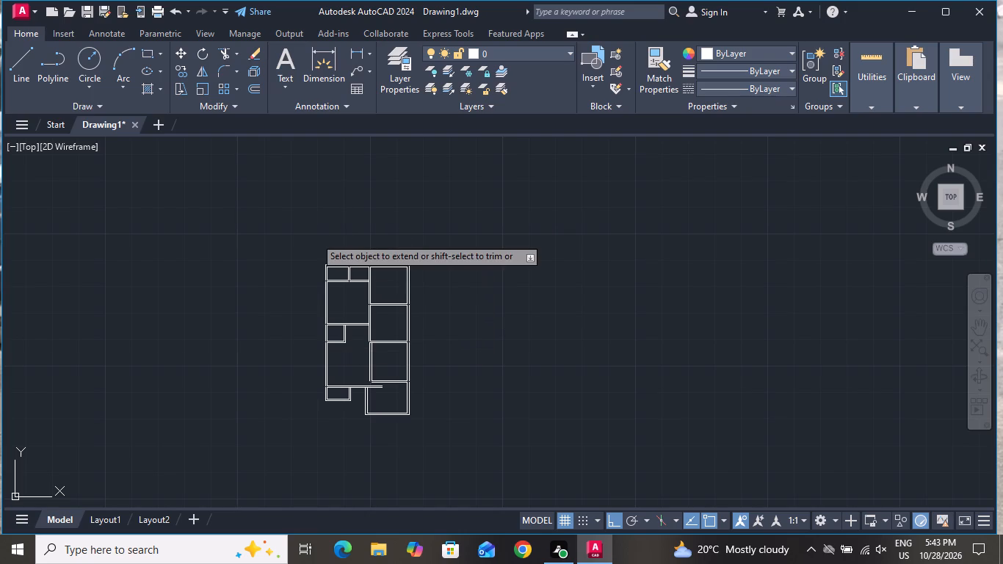
{"action": "scroll", "coordinate": [443, 283], "scroll_direction": "up", "scroll_amount": 2}
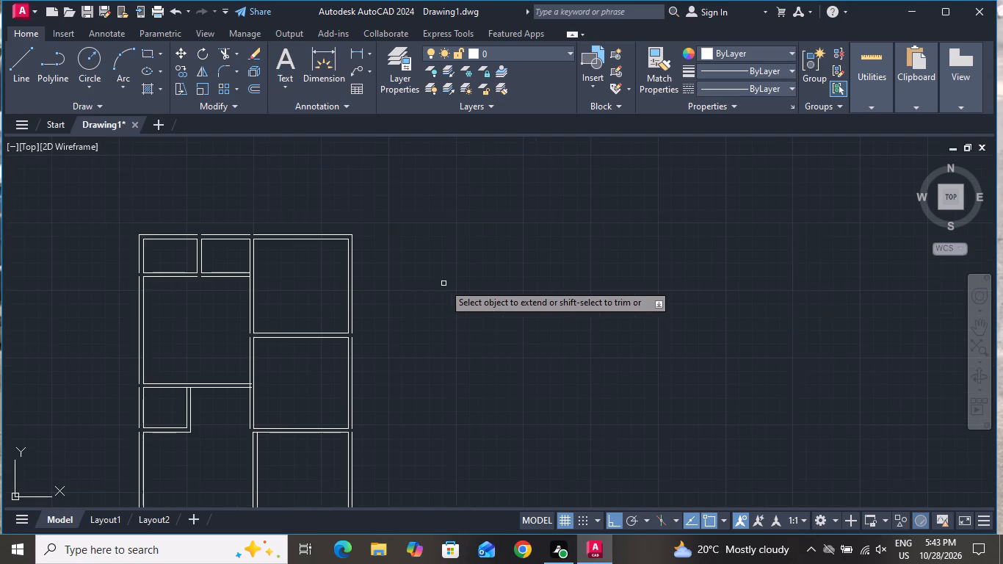
{"action": "left_click", "coordinate": [253, 236]}
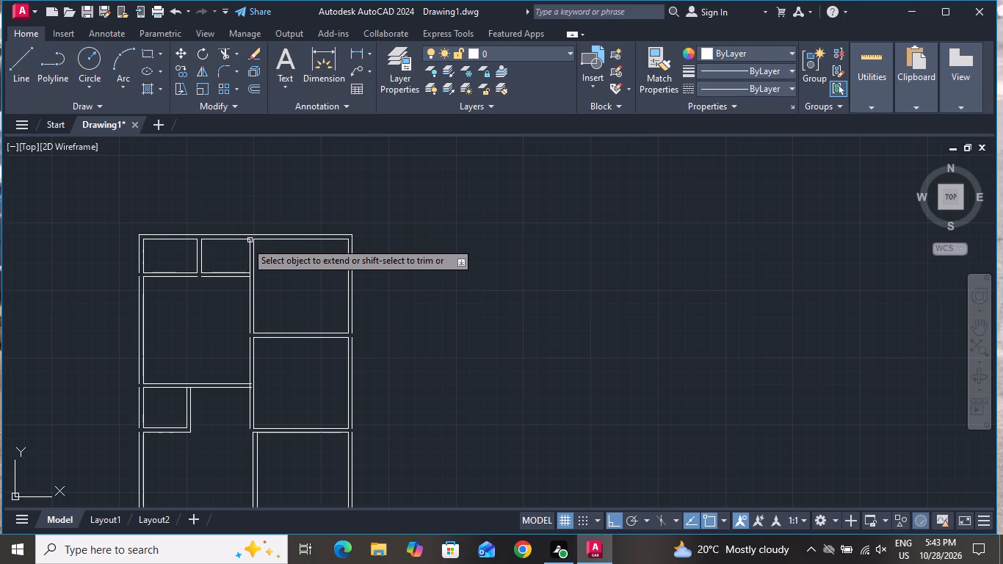
{"action": "scroll", "coordinate": [137, 265], "scroll_direction": "down", "scroll_amount": 1}
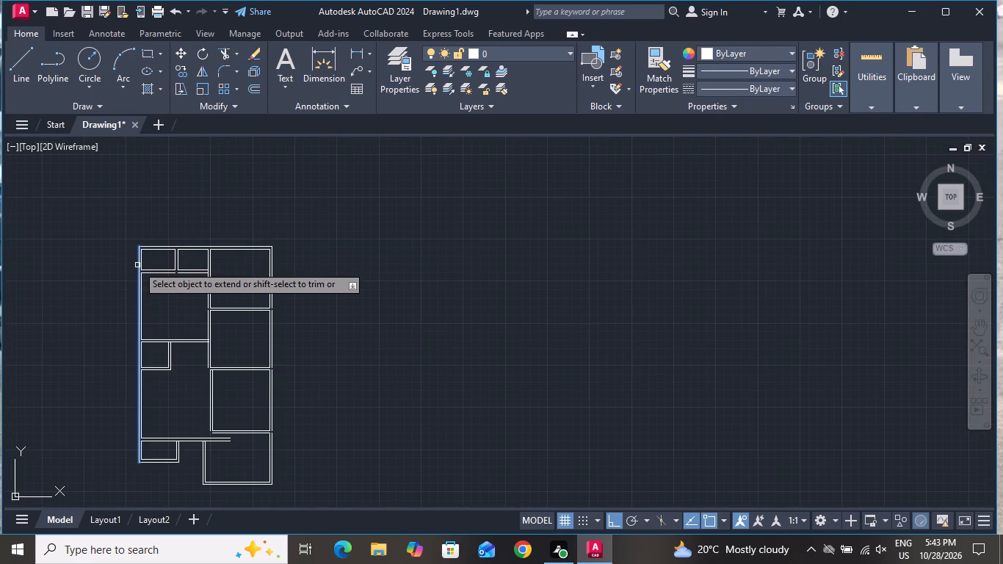
{"action": "left_click", "coordinate": [137, 265]}
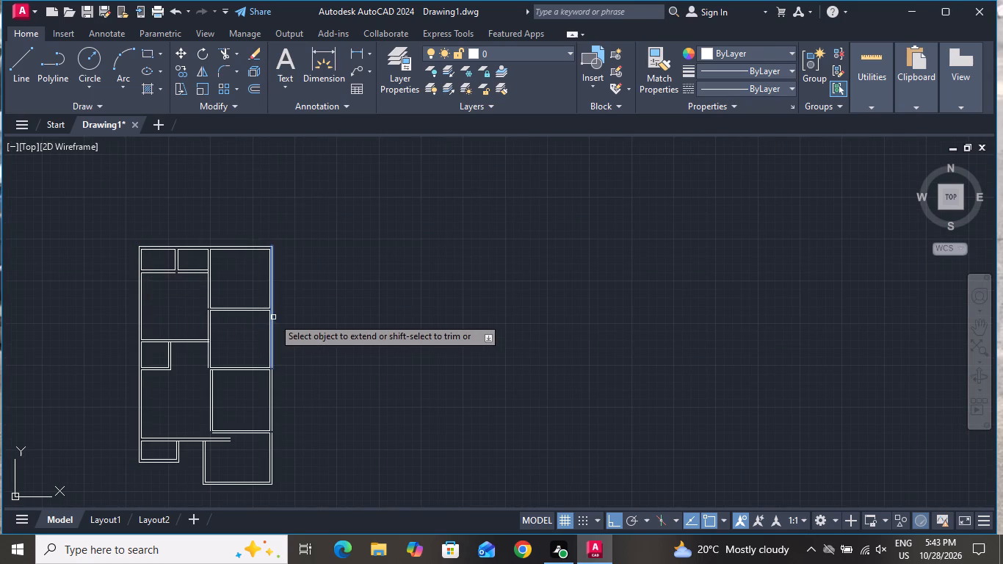
Extend the plan's right outer wall line across the gaps between the stacked right-hand rooms.
{"action": "scroll", "coordinate": [273, 317], "scroll_direction": "up", "scroll_amount": 3}
{"action": "scroll", "coordinate": [265, 276], "scroll_direction": "down", "scroll_amount": 3}
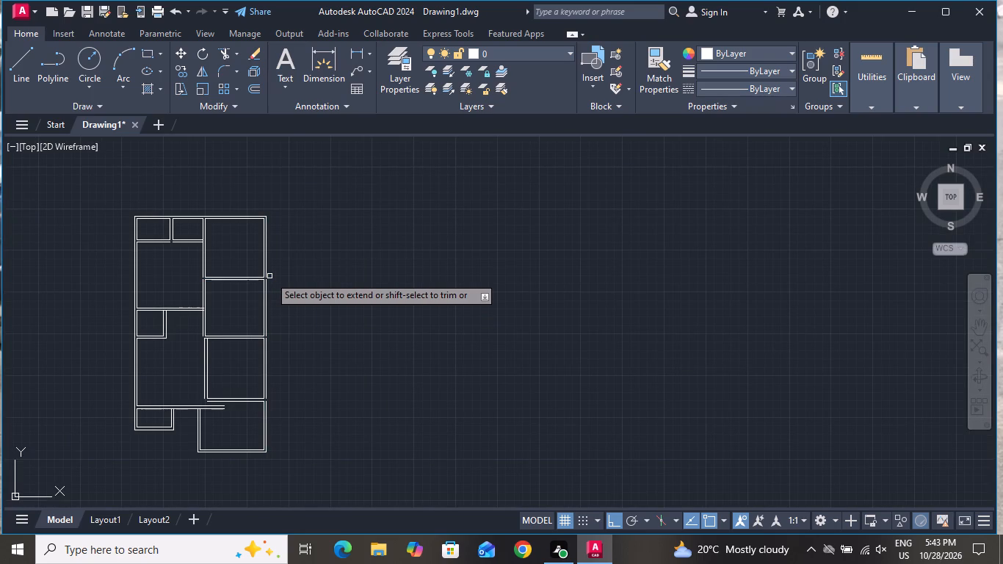
{"action": "scroll", "coordinate": [264, 272], "scroll_direction": "up", "scroll_amount": 2}
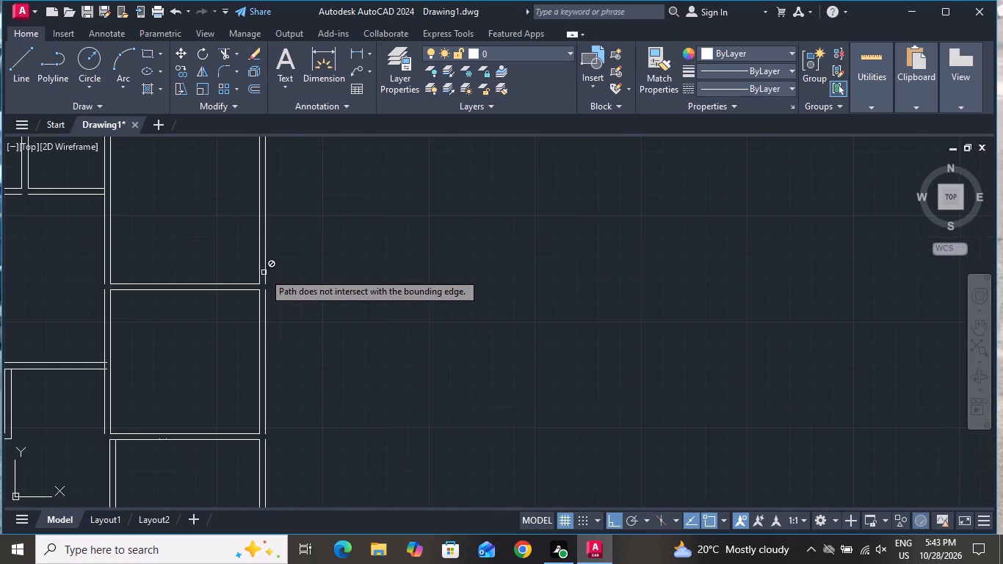
{"action": "scroll", "coordinate": [267, 294], "scroll_direction": "down", "scroll_amount": 1}
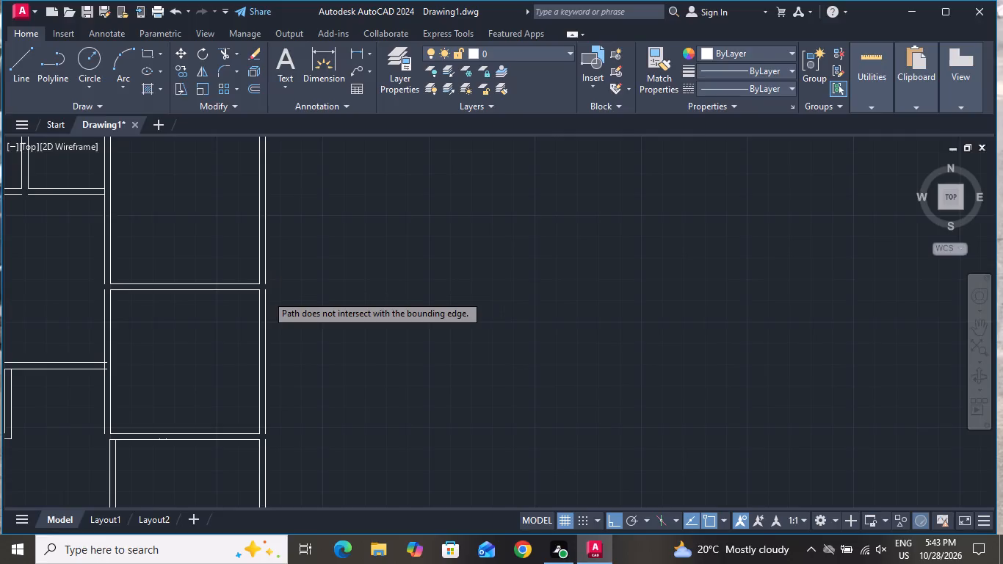
{"action": "left_click", "coordinate": [267, 294]}
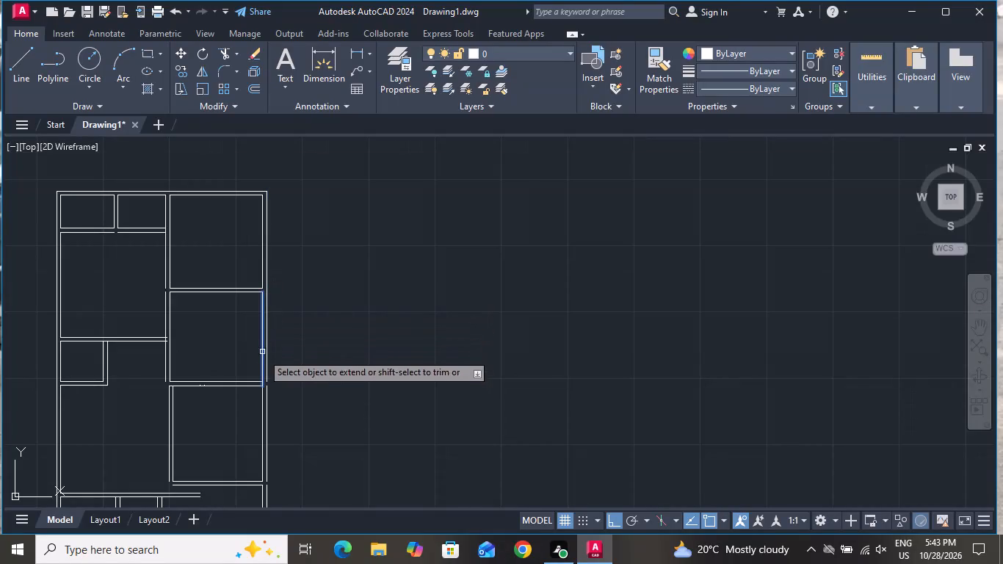
{"action": "scroll", "coordinate": [269, 383], "scroll_direction": "down", "scroll_amount": 1}
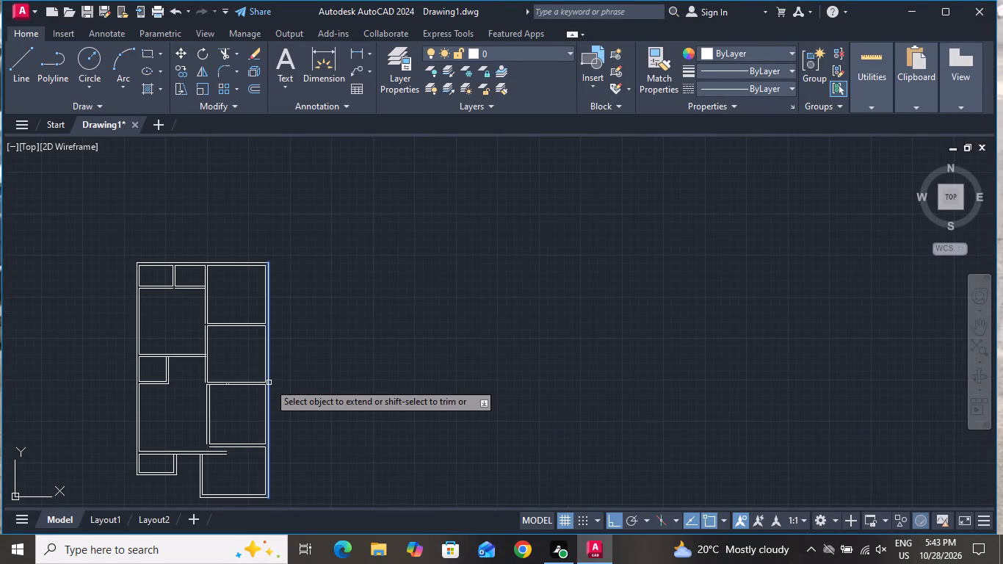
{"action": "left_click", "coordinate": [269, 383]}
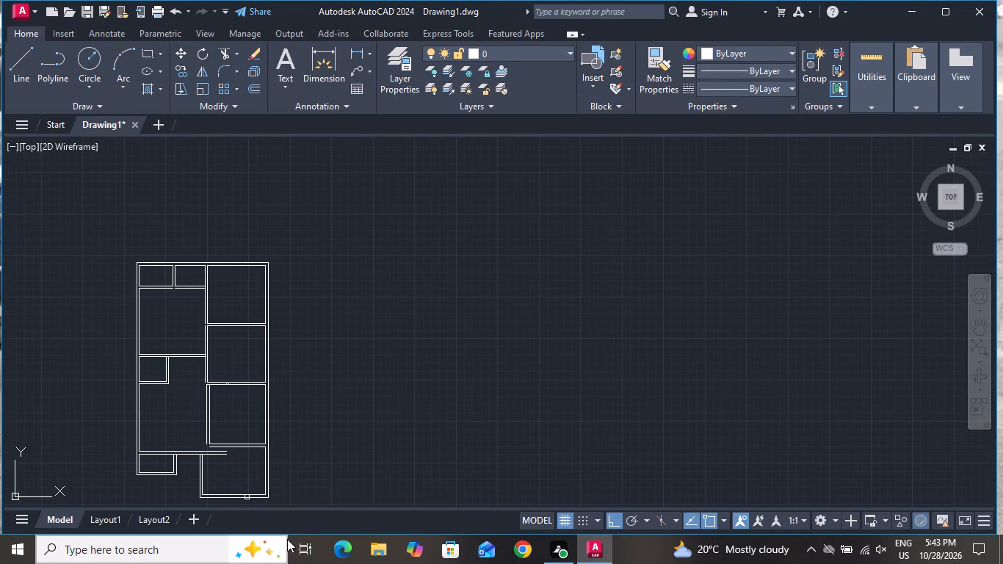
Extend the top-right room's outer left wall line down and the wall line below the two small top rooms across their gaps.
{"action": "scroll", "coordinate": [204, 383], "scroll_direction": "up", "scroll_amount": 1}
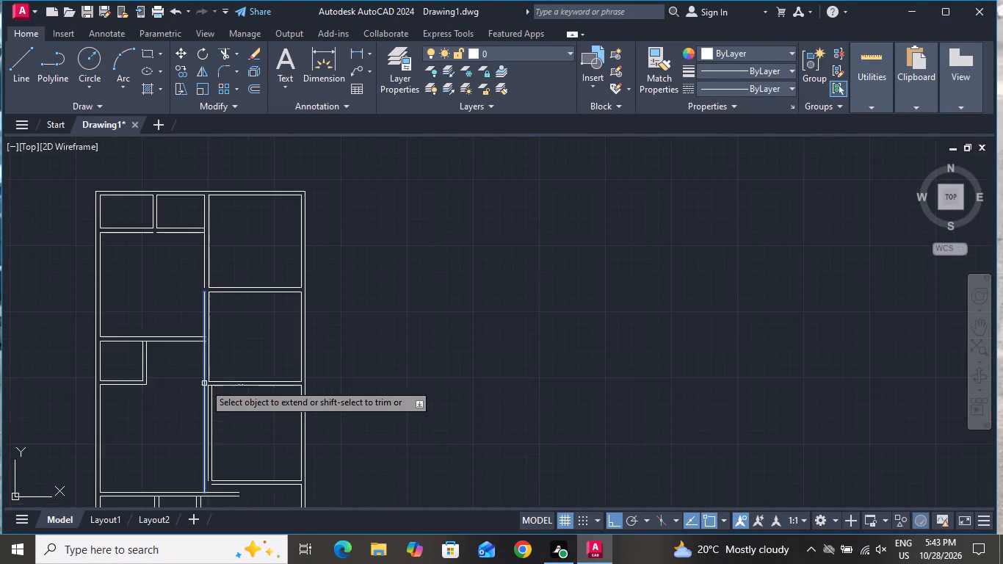
{"action": "scroll", "coordinate": [204, 383], "scroll_direction": "up", "scroll_amount": 1}
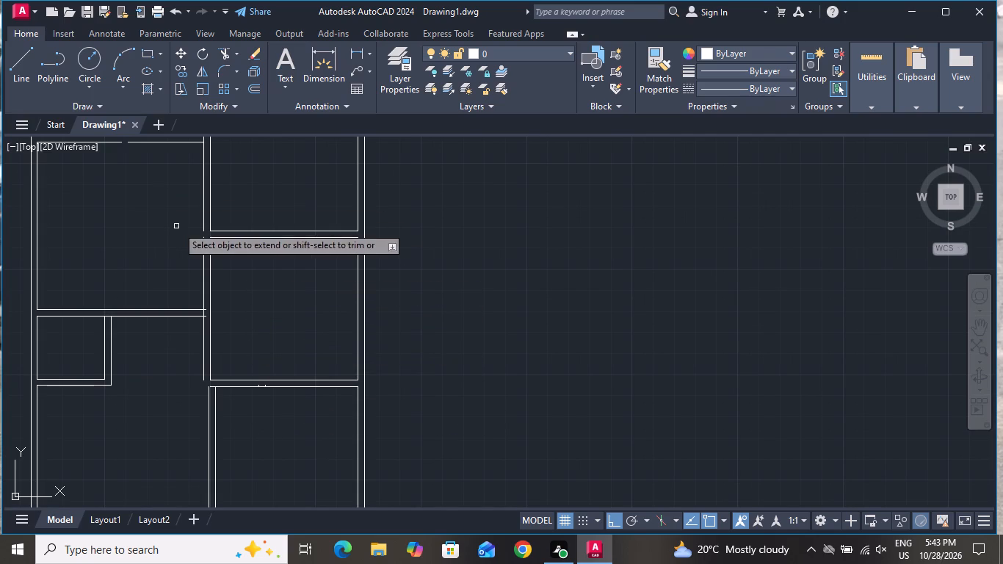
{"action": "left_click", "coordinate": [205, 220]}
{"action": "scroll", "coordinate": [237, 305], "scroll_direction": "down", "scroll_amount": 1}
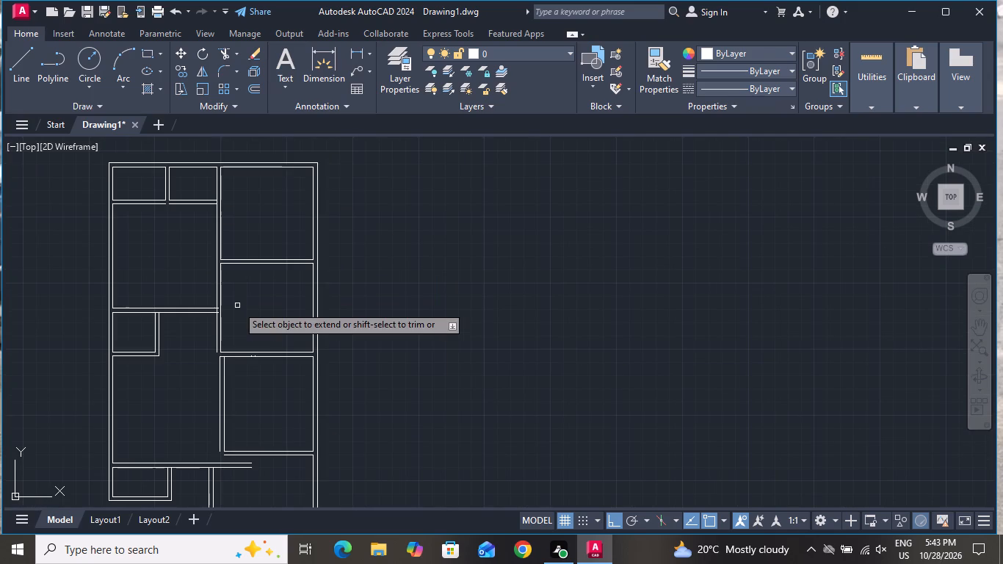
{"action": "left_click", "coordinate": [187, 202]}
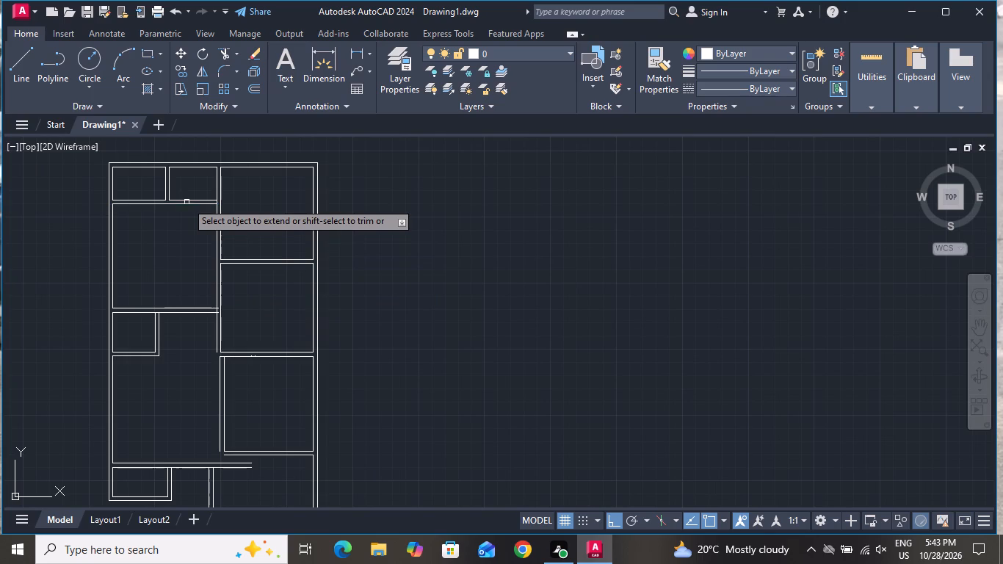
Extend the inner left wall line of the third right-hand room up to the bottom line of the room above.
{"action": "scroll", "coordinate": [214, 358], "scroll_direction": "up", "scroll_amount": 2}
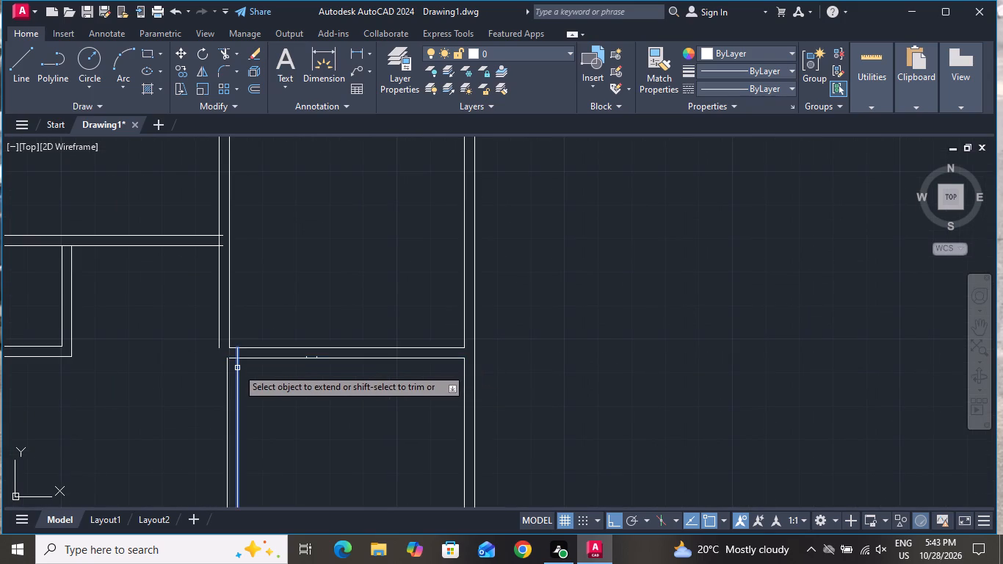
{"action": "left_click", "coordinate": [236, 368]}
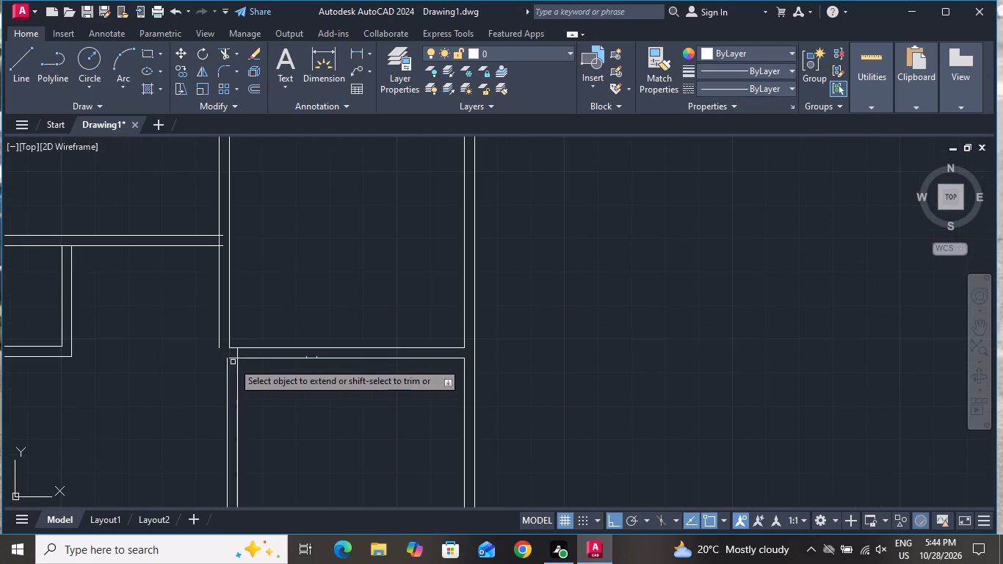
{"action": "left_click", "coordinate": [233, 362]}
{"action": "left_click", "coordinate": [203, 375]}
{"action": "scroll", "coordinate": [285, 328], "scroll_direction": "down", "scroll_amount": 1}
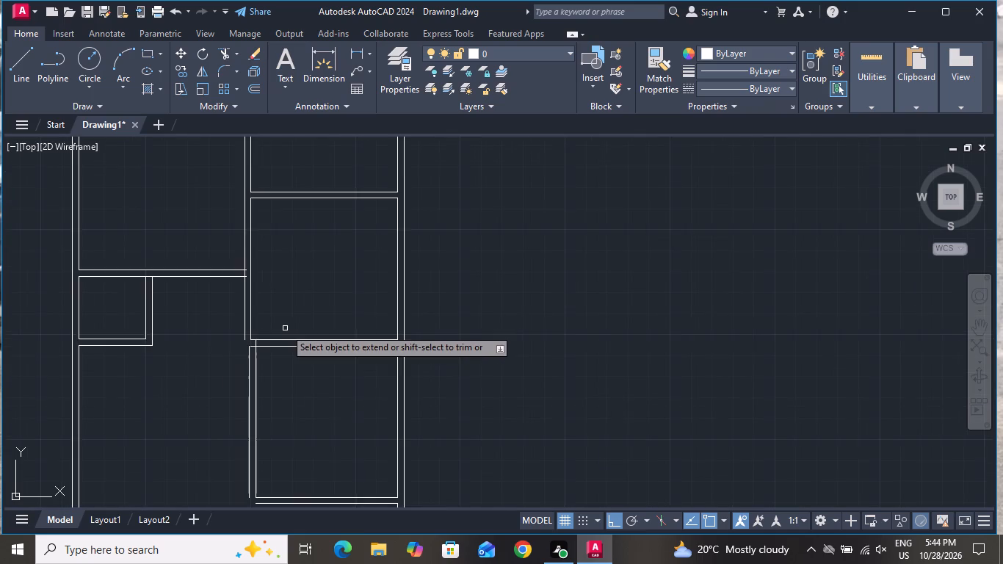
{"action": "scroll", "coordinate": [285, 328], "scroll_direction": "down", "scroll_amount": 1}
{"action": "scroll", "coordinate": [309, 382], "scroll_direction": "down", "scroll_amount": 1}
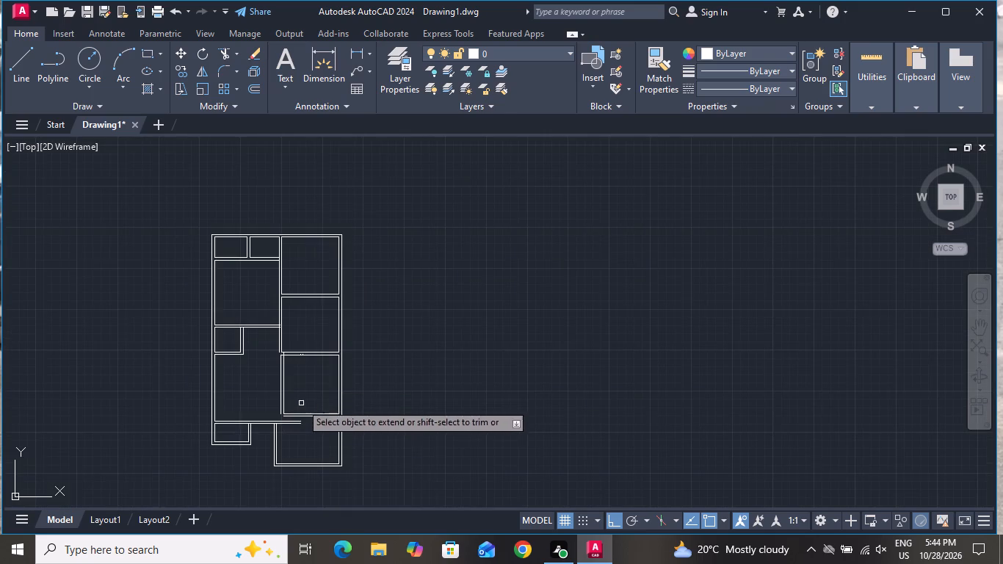
{"action": "scroll", "coordinate": [287, 424], "scroll_direction": "up", "scroll_amount": 3}
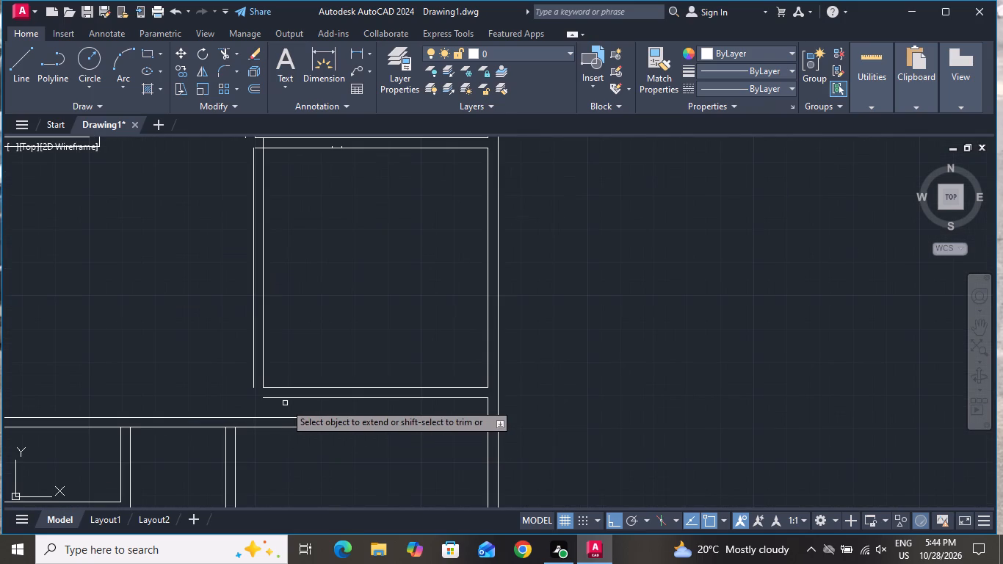
{"action": "right_click", "coordinate": [331, 334]}
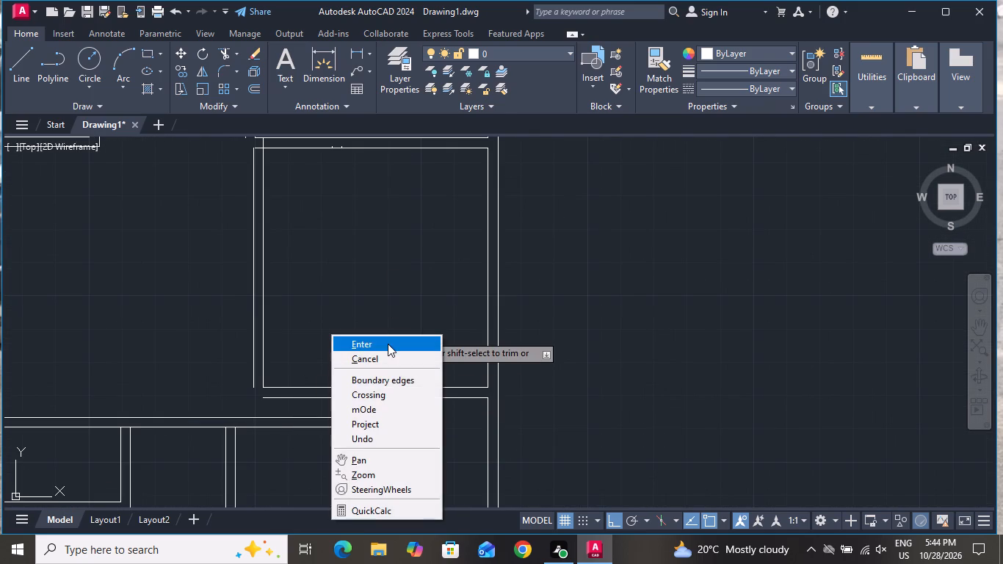
{"action": "left_click", "coordinate": [388, 344]}
Fillet the outer left wall line of the third right-hand room with the horizontal wall line just below it.
{"action": "left_click", "coordinate": [223, 60]}
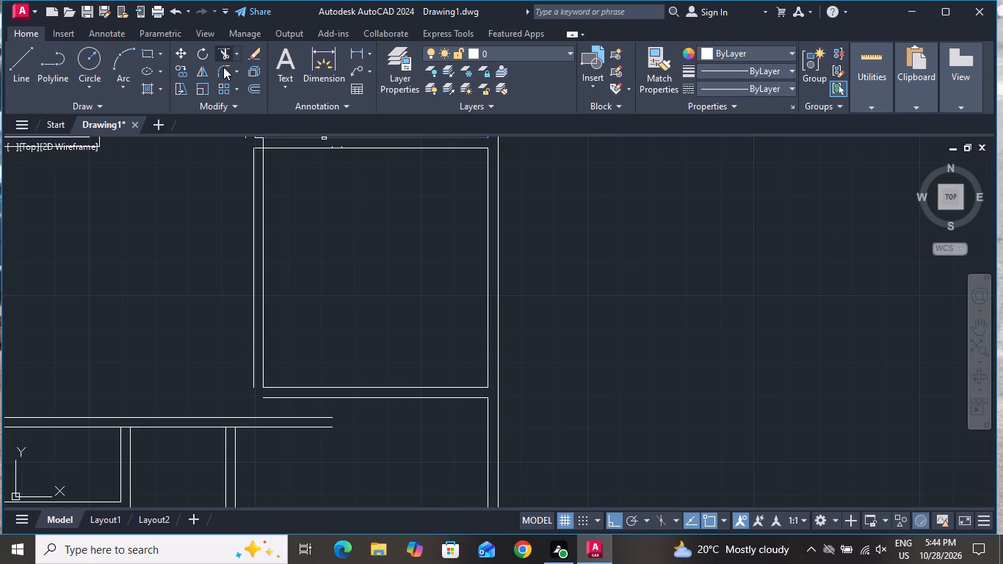
{"action": "left_click", "coordinate": [223, 73]}
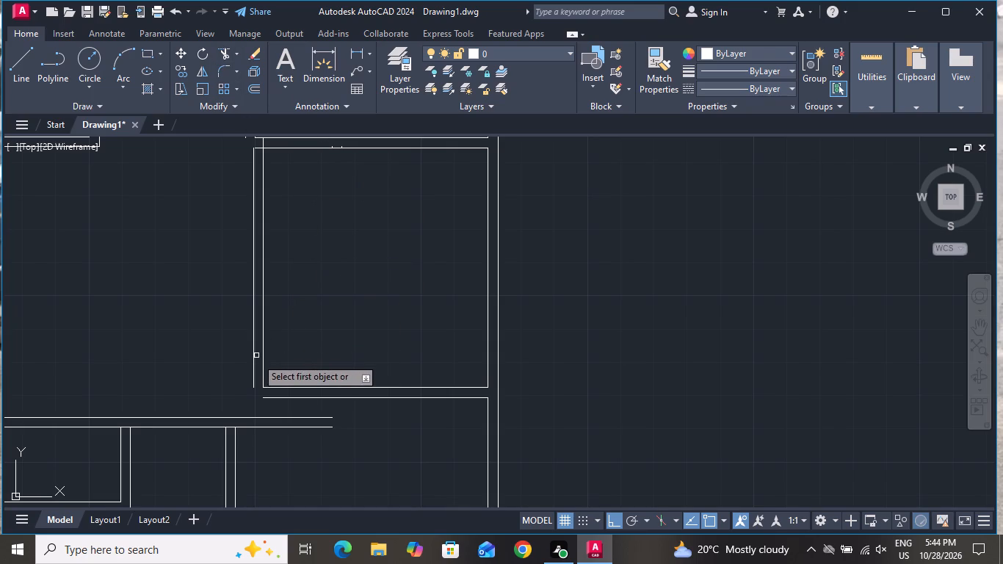
{"action": "left_click", "coordinate": [254, 361]}
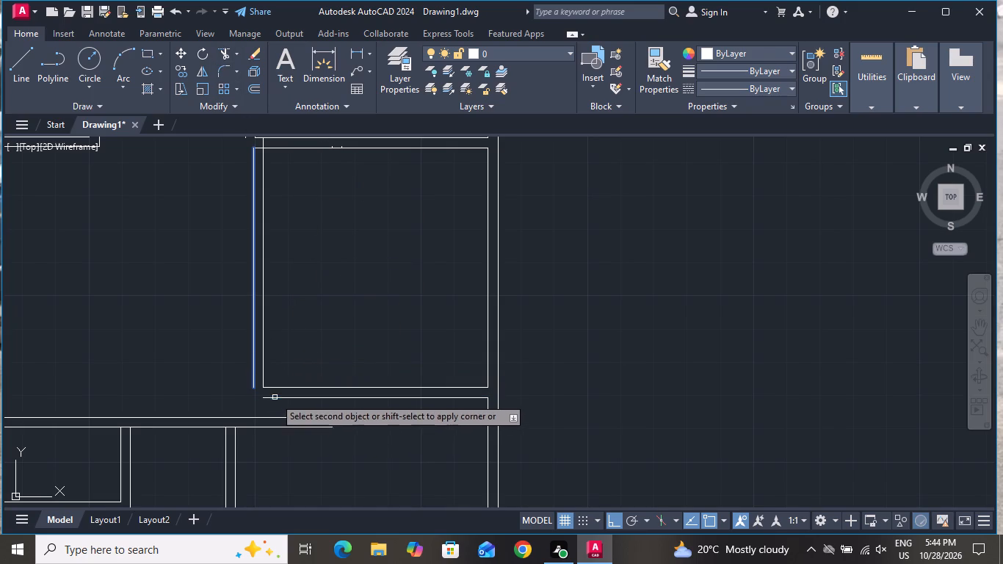
{"action": "left_click", "coordinate": [275, 397]}
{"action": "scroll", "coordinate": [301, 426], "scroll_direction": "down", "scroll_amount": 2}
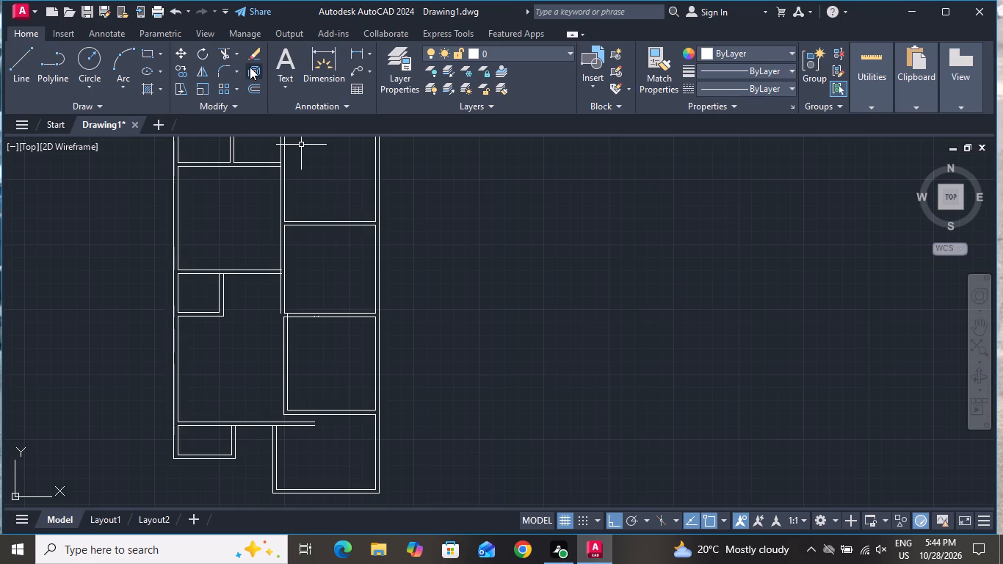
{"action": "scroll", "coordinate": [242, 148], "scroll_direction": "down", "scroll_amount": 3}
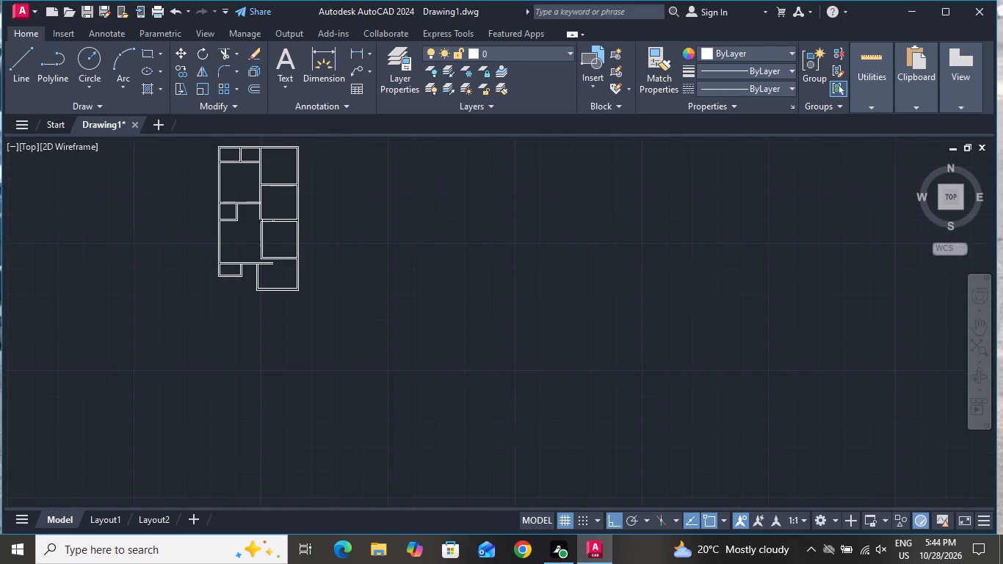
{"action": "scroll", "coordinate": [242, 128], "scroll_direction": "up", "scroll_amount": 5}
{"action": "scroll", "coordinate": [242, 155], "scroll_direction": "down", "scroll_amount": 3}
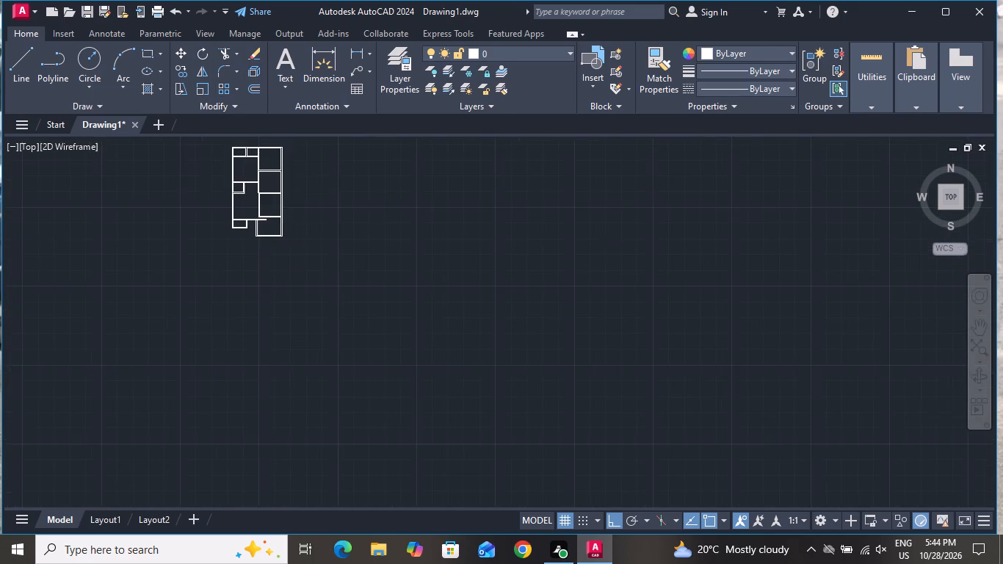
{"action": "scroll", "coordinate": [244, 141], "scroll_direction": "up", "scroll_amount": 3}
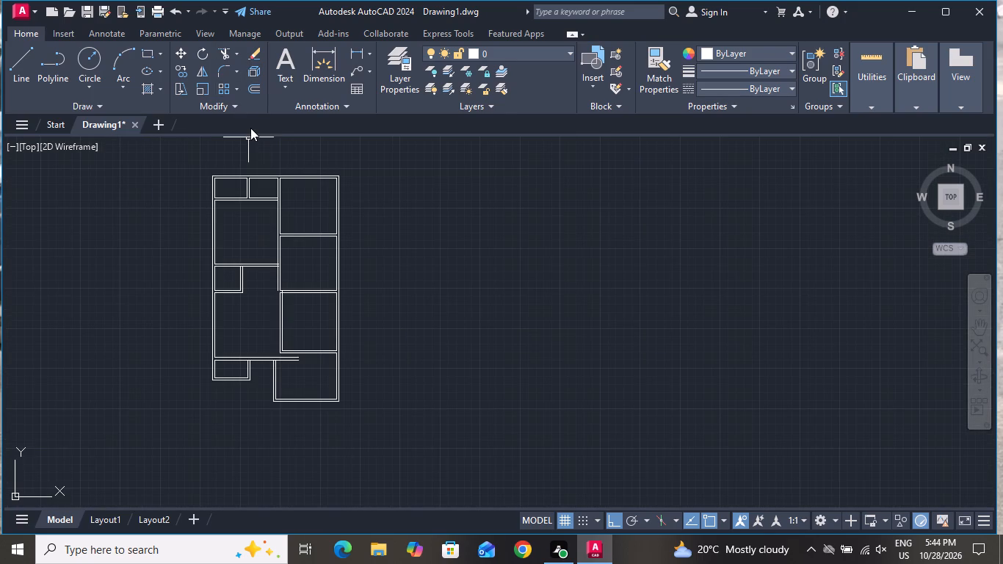
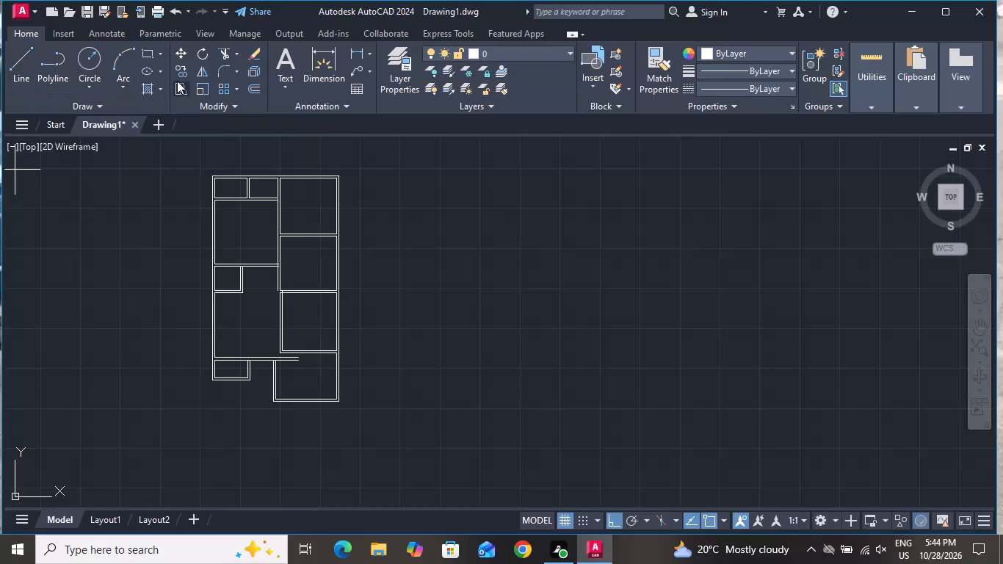
Draw a short line across the top outer wall from the midpoint of the top-left room's inner top line to the outer line.
{"action": "scroll", "coordinate": [236, 121], "scroll_direction": "up", "scroll_amount": 3}
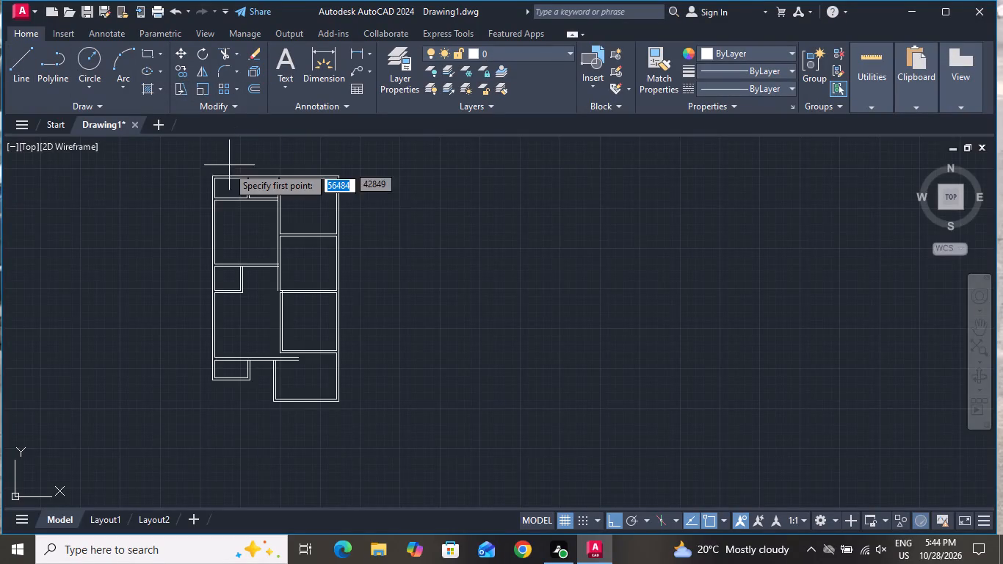
{"action": "scroll", "coordinate": [220, 176], "scroll_direction": "up", "scroll_amount": 4}
{"action": "scroll", "coordinate": [245, 219], "scroll_direction": "down", "scroll_amount": 1}
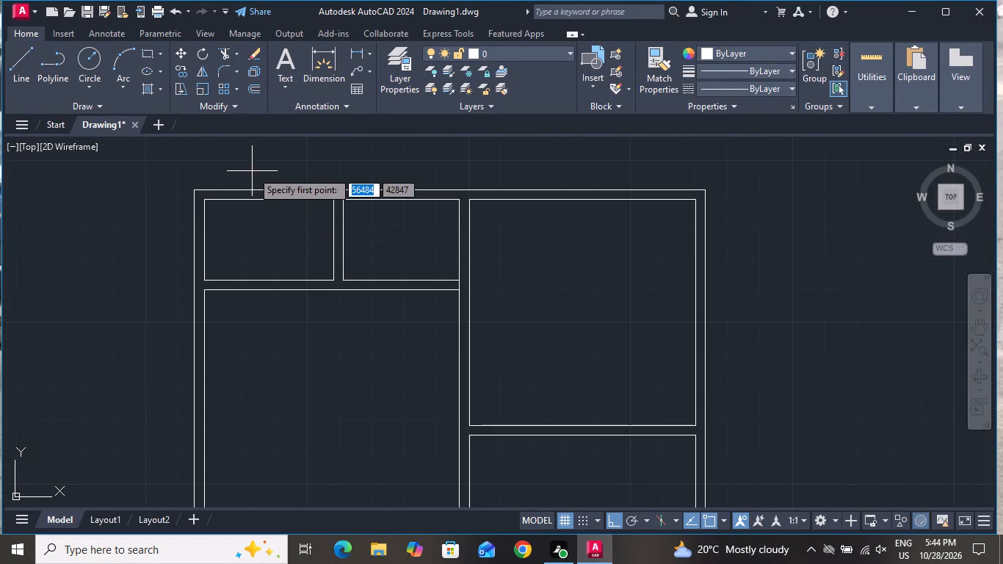
{"action": "scroll", "coordinate": [252, 171], "scroll_direction": "up", "scroll_amount": 2}
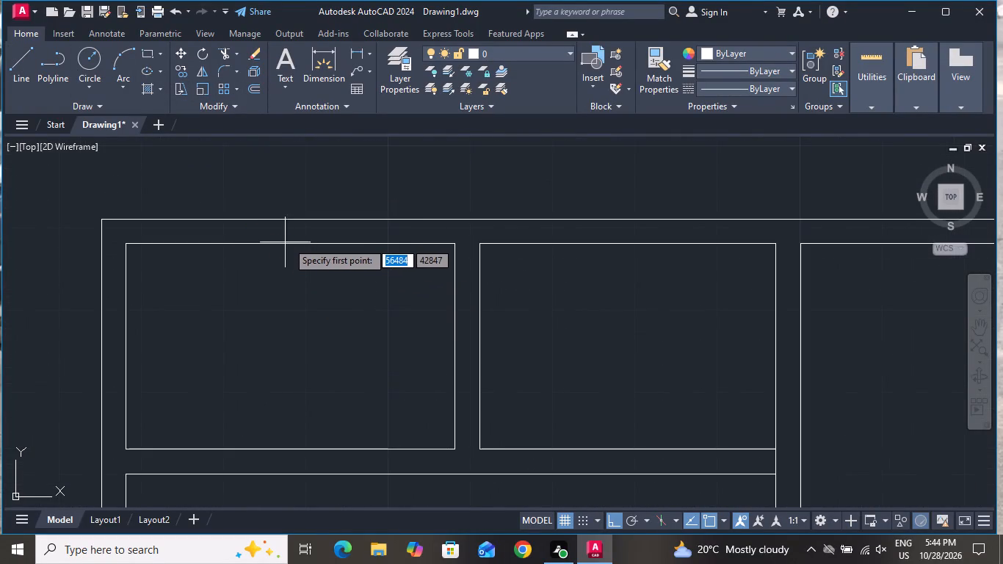
{"action": "left_click", "coordinate": [294, 247]}
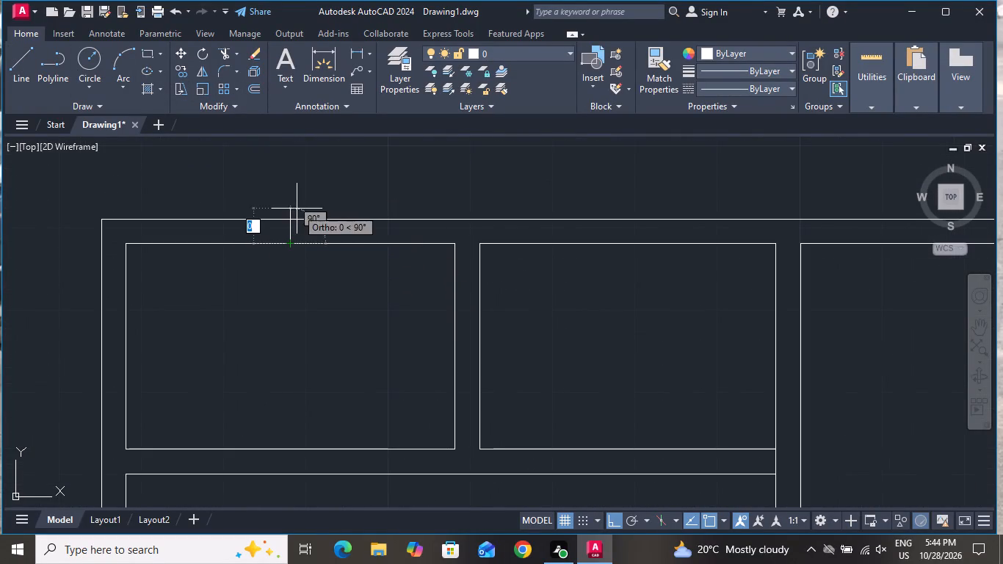
{"action": "left_click", "coordinate": [288, 217]}
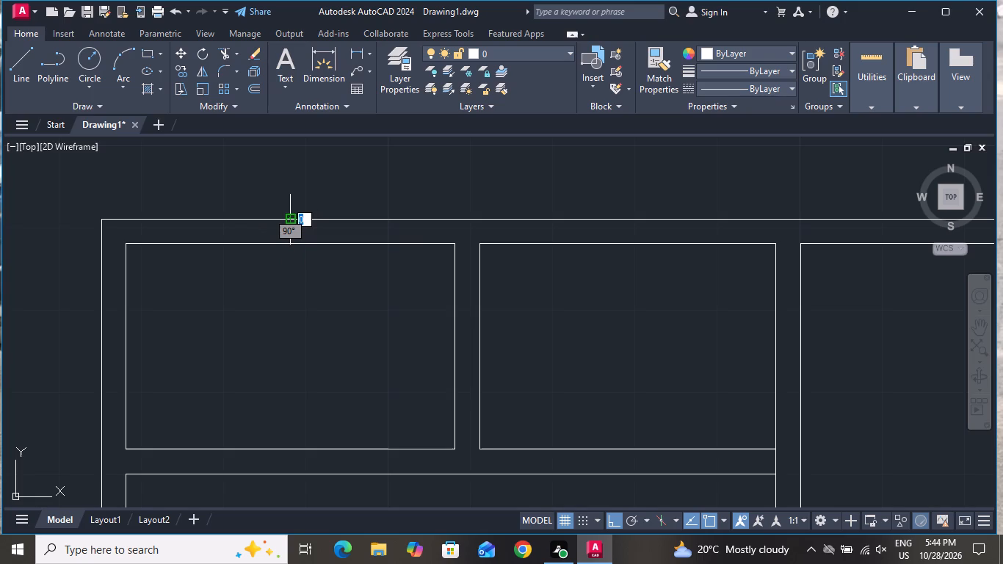
{"action": "key", "text": "comma"}
{"action": "key", "text": "BackSpace"}
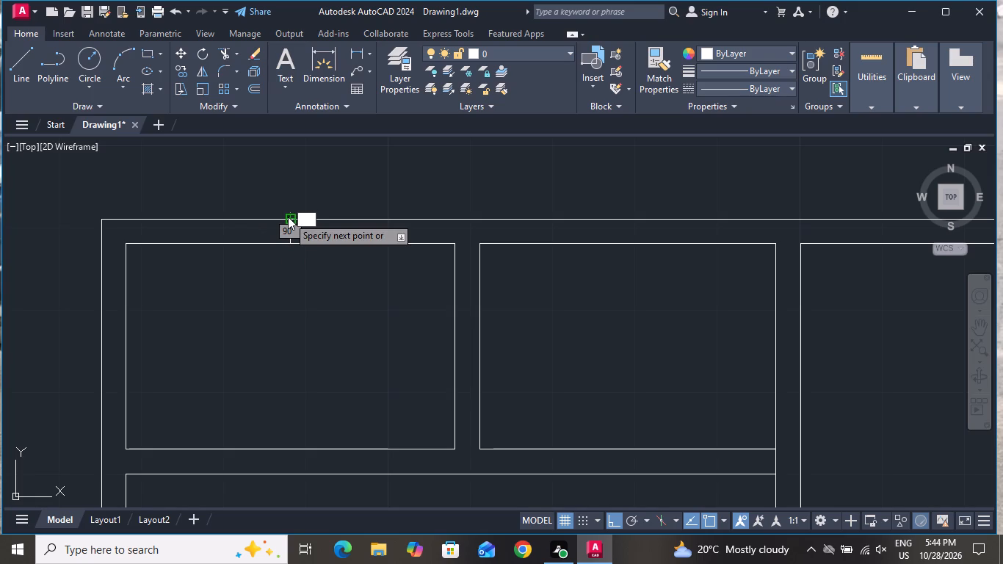
{"action": "key", "text": "Escape"}
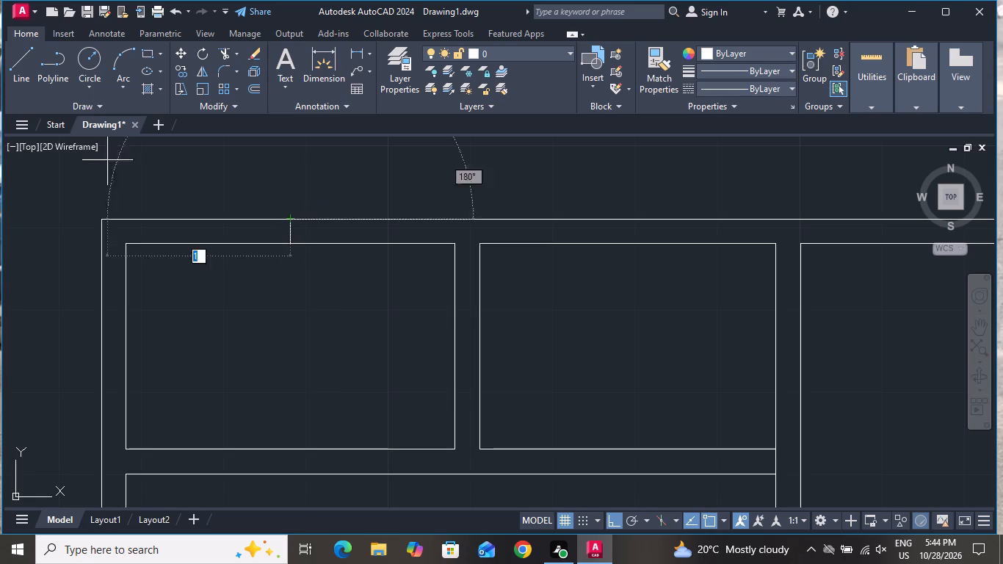
{"action": "right_click", "coordinate": [174, 272]}
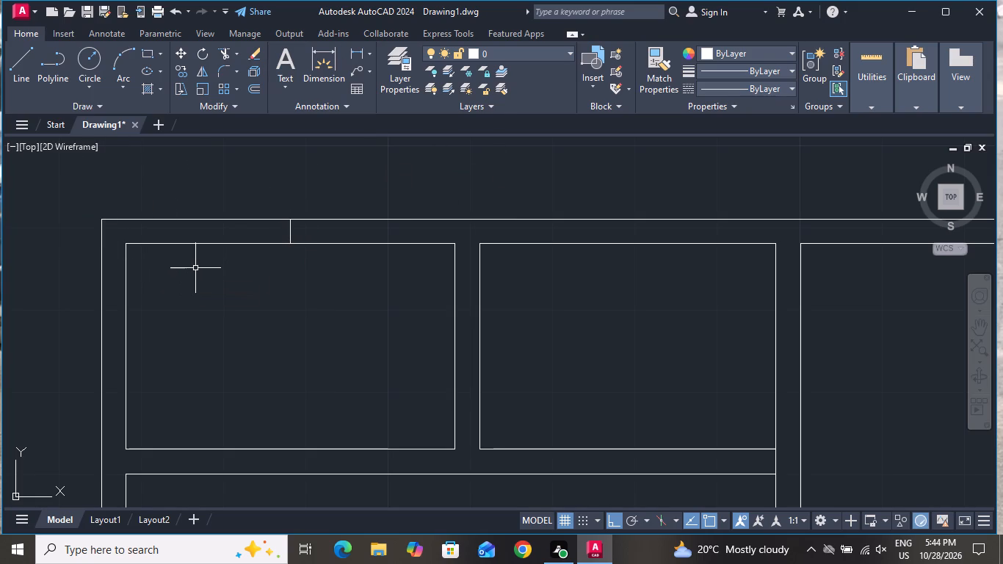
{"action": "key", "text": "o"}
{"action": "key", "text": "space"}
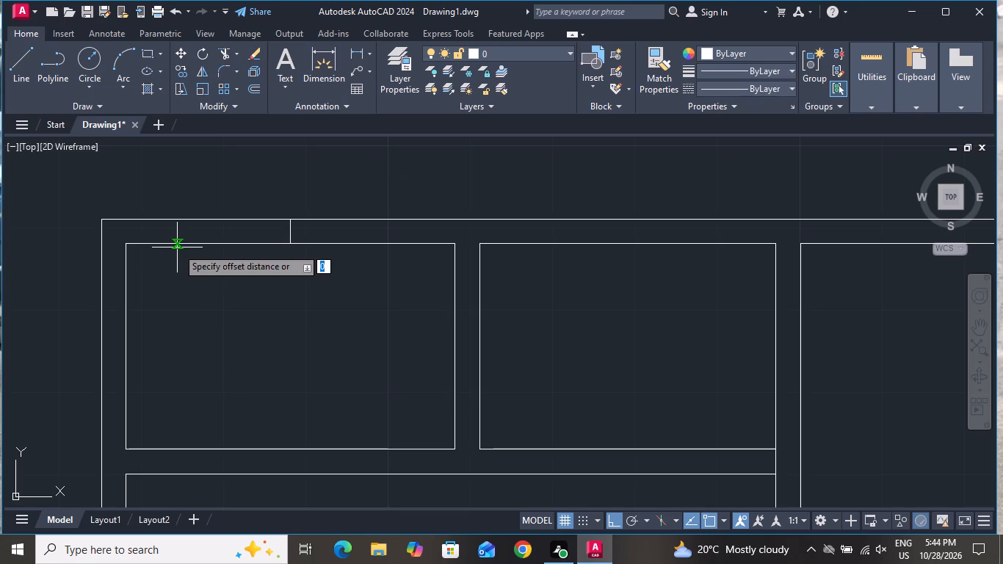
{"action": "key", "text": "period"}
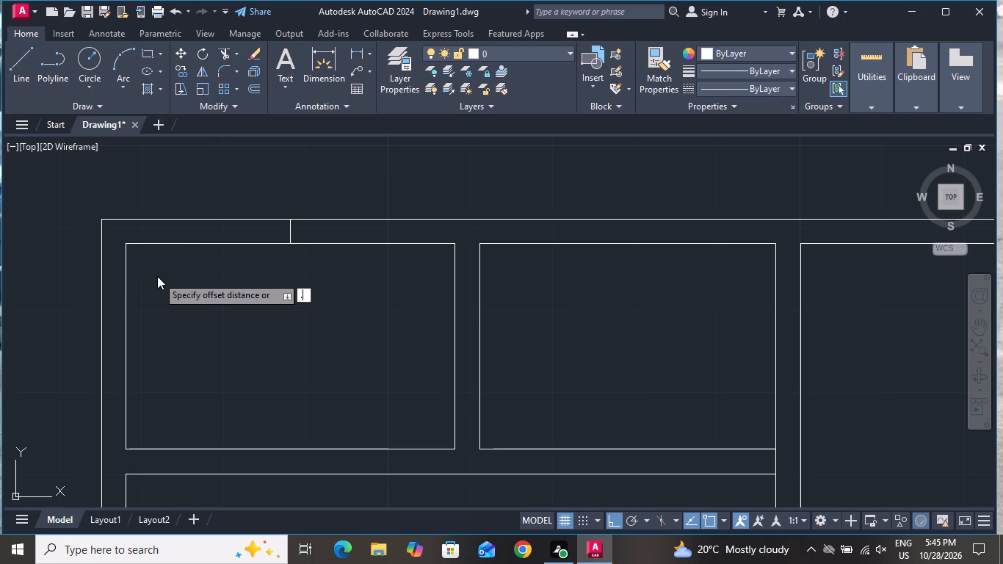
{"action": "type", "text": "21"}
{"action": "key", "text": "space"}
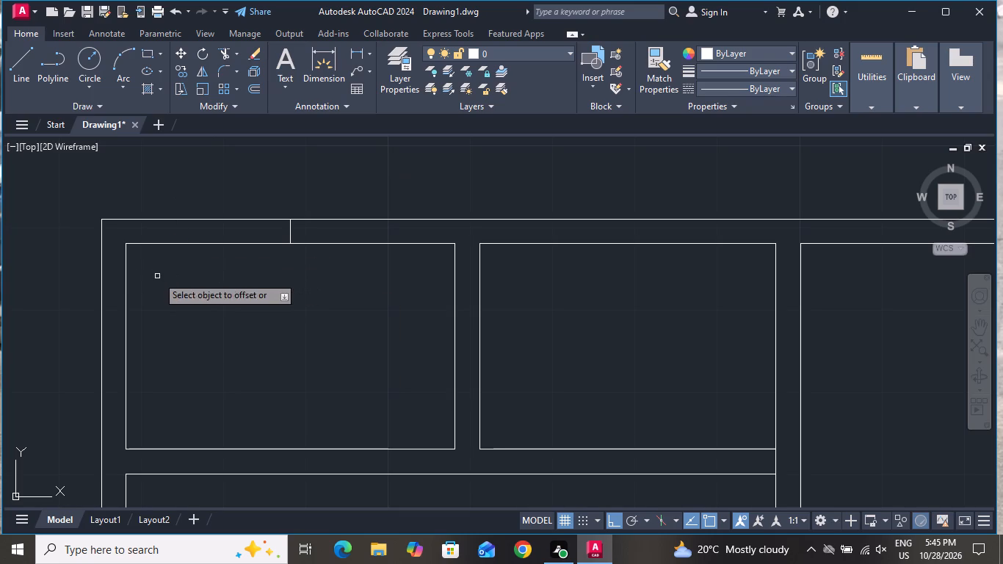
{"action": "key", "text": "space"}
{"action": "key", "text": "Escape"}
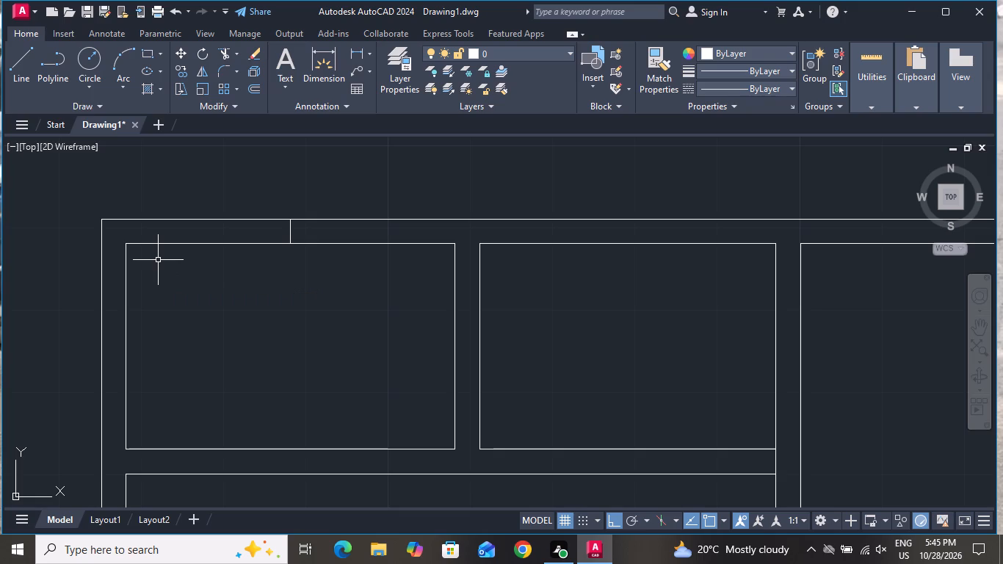
Offset the short line across the top-left room's top wall by 0.21 to both its left and right.
{"action": "key", "text": "o"}
{"action": "key", "text": "space"}
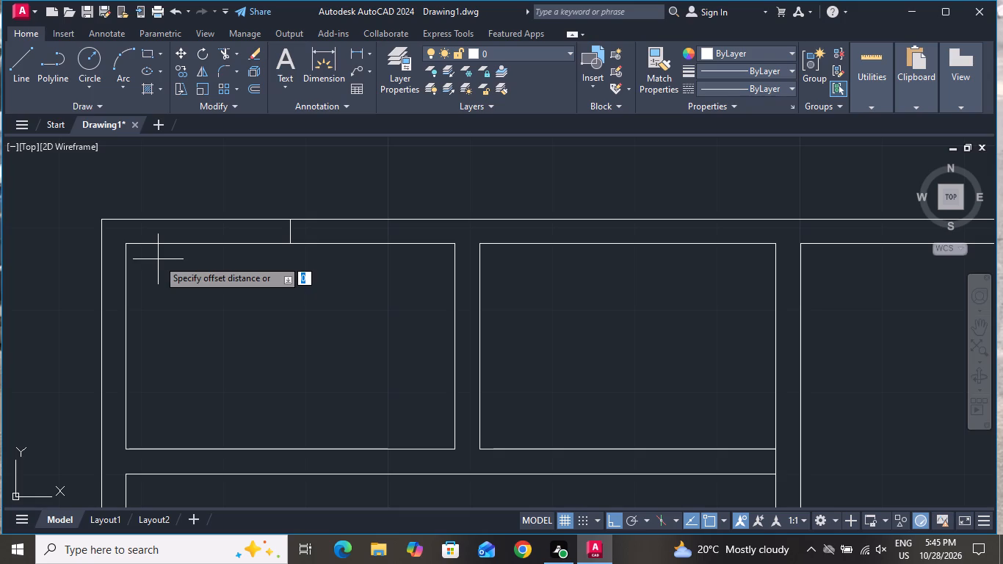
{"action": "key", "text": "period"}
{"action": "type", "text": "21"}
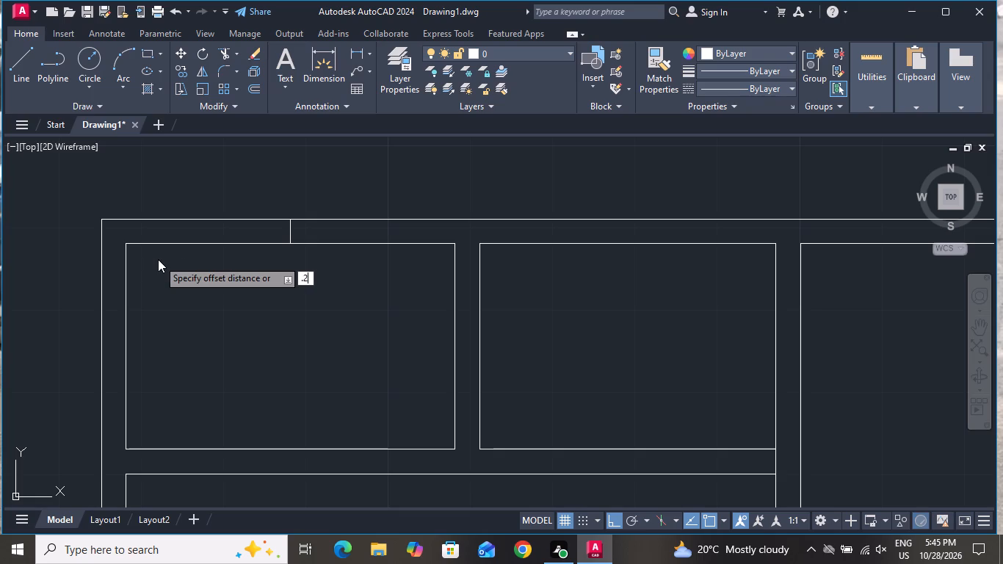
{"action": "key", "text": "space"}
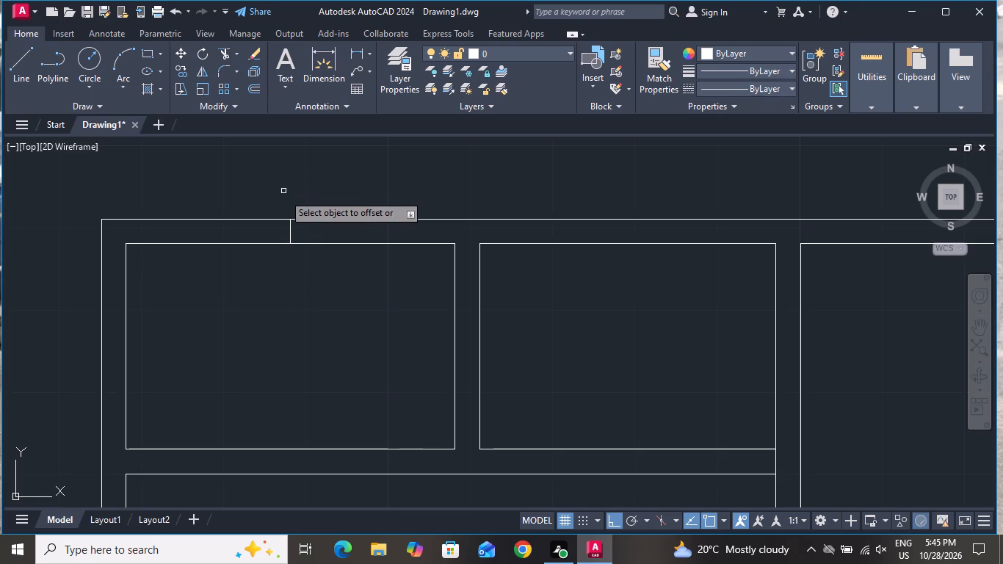
{"action": "scroll", "coordinate": [283, 222], "scroll_direction": "up", "scroll_amount": 1}
{"action": "left_click", "coordinate": [294, 223]}
{"action": "left_click", "coordinate": [224, 266]}
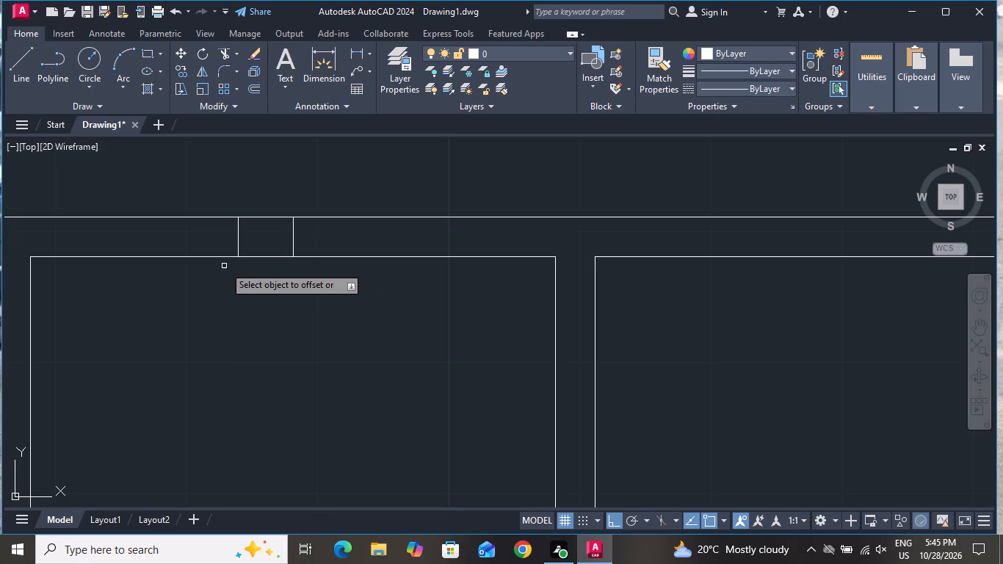
{"action": "left_click", "coordinate": [293, 231]}
{"action": "left_click", "coordinate": [328, 222]}
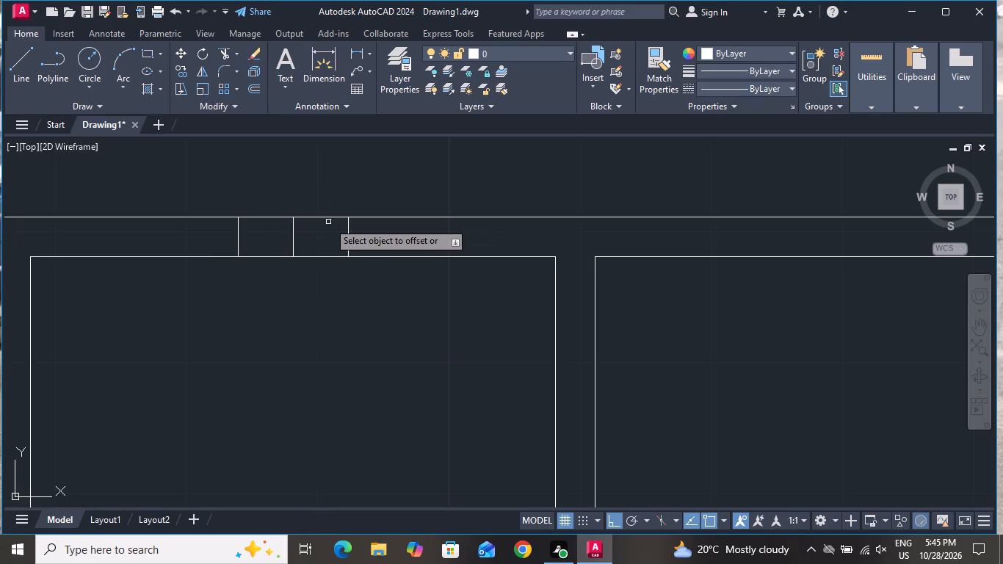
{"action": "right_click", "coordinate": [328, 222]}
{"action": "left_click", "coordinate": [336, 239]}
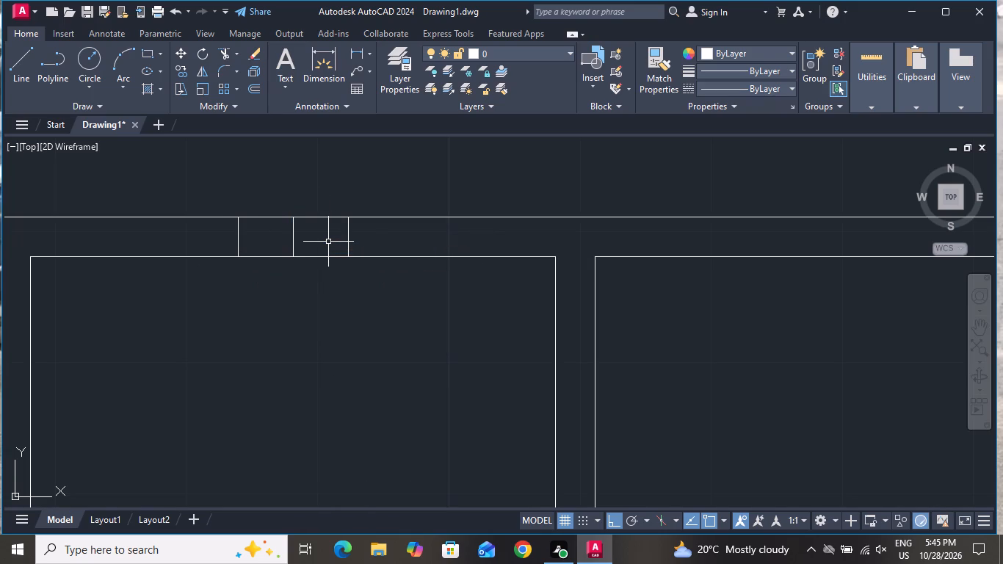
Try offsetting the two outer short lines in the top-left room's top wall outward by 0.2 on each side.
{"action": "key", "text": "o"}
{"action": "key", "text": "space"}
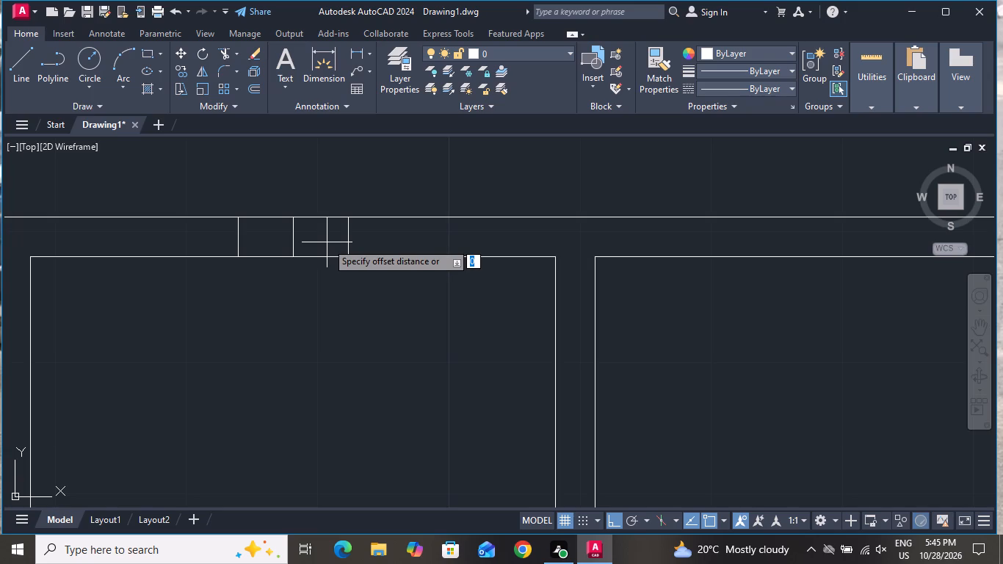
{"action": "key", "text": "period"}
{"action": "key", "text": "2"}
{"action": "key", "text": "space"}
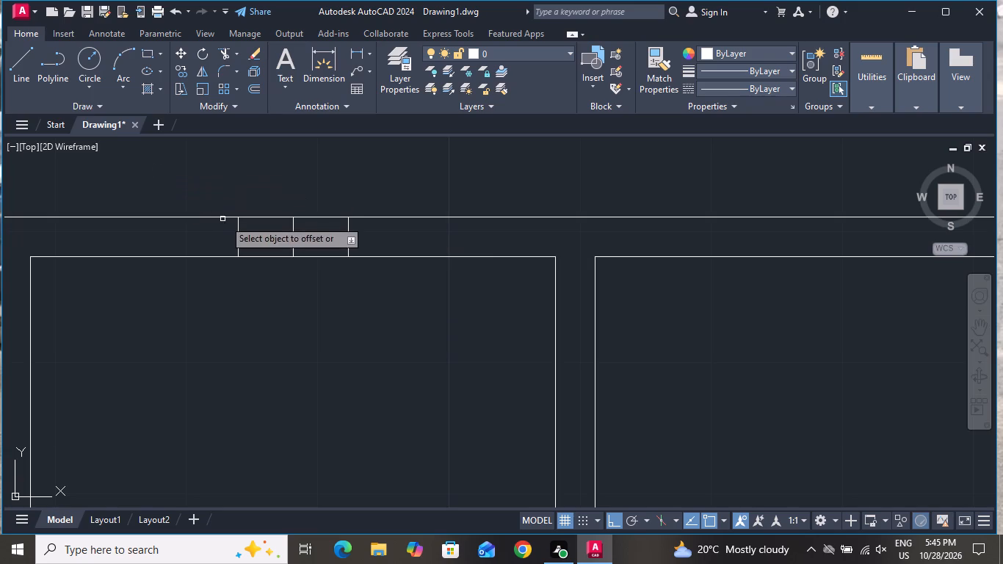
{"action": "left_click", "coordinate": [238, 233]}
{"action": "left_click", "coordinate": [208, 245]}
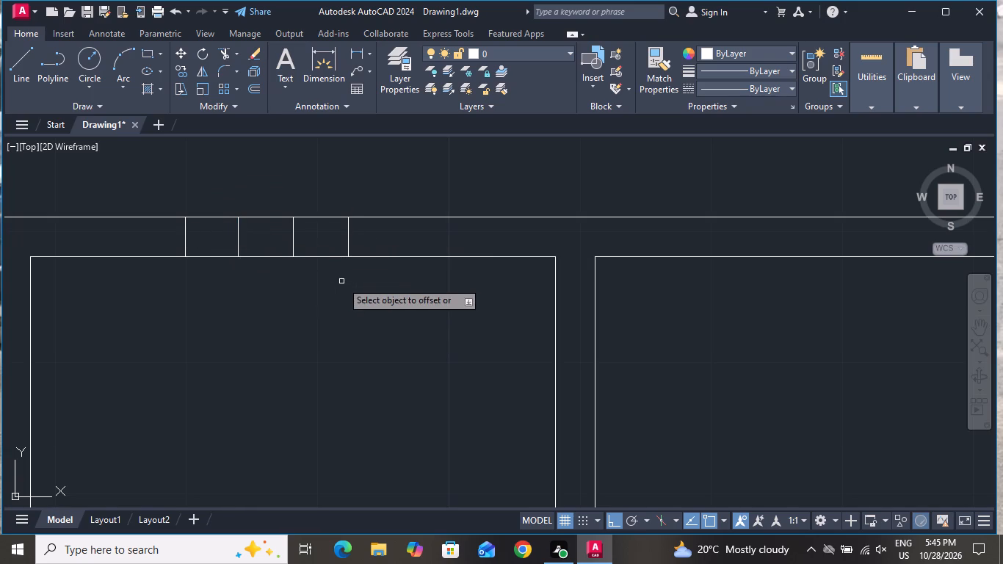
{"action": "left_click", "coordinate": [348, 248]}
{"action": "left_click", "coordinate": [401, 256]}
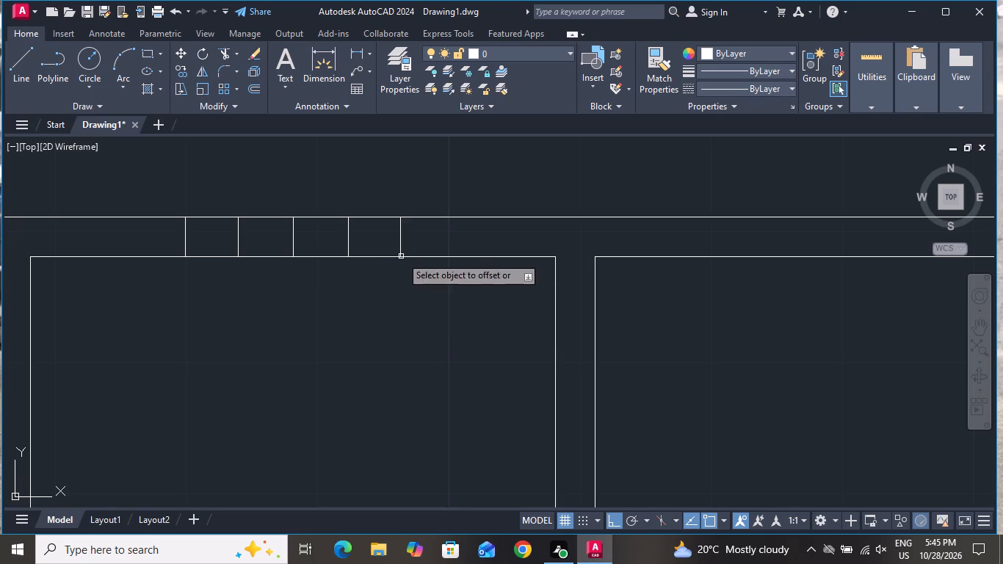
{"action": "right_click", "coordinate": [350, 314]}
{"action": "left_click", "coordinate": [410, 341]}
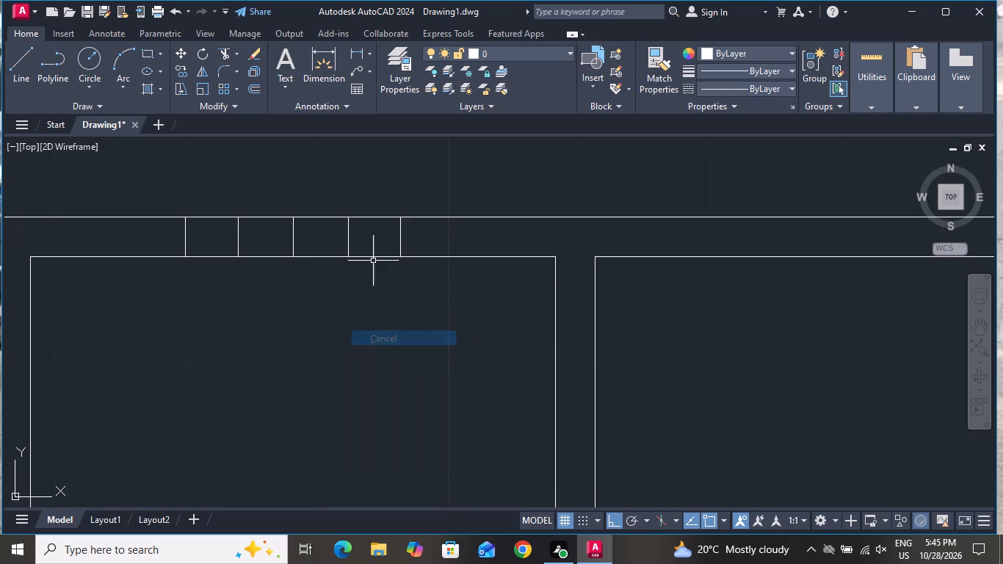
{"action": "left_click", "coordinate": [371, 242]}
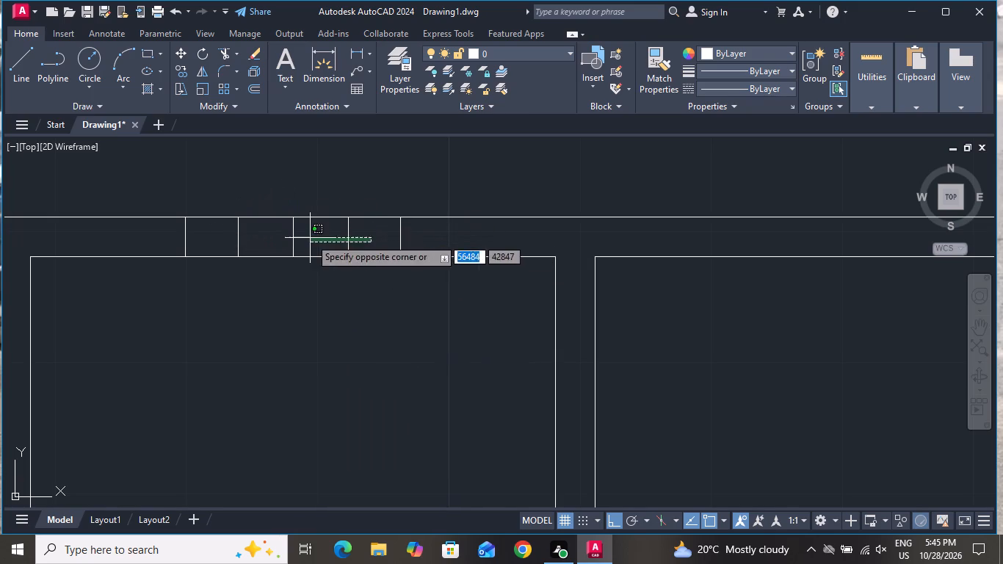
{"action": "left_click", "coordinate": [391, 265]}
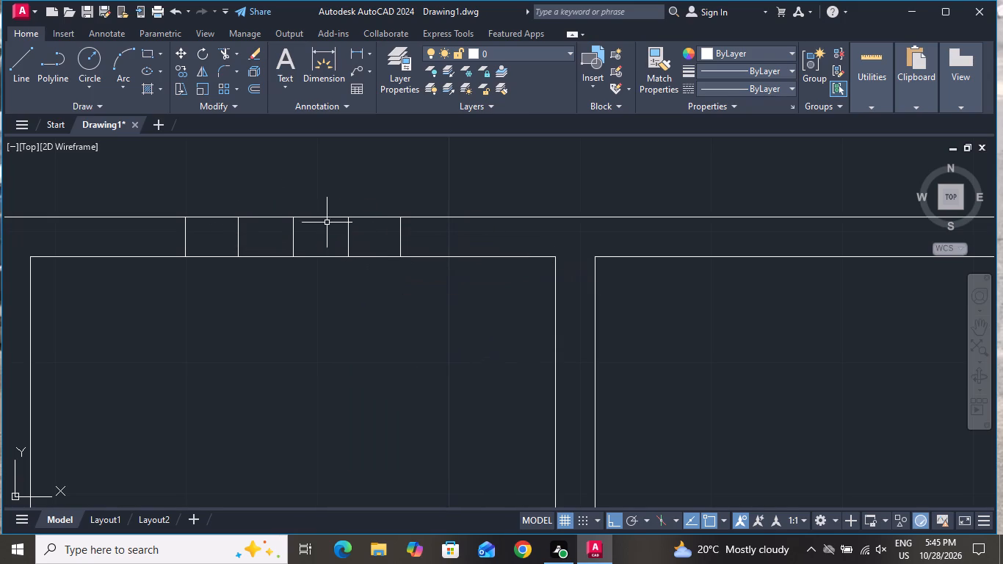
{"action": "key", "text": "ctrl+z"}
Draw a short vertical line across the top wall, just left of the leftmost offset line above the top-left room.
{"action": "left_click", "coordinate": [31, 56]}
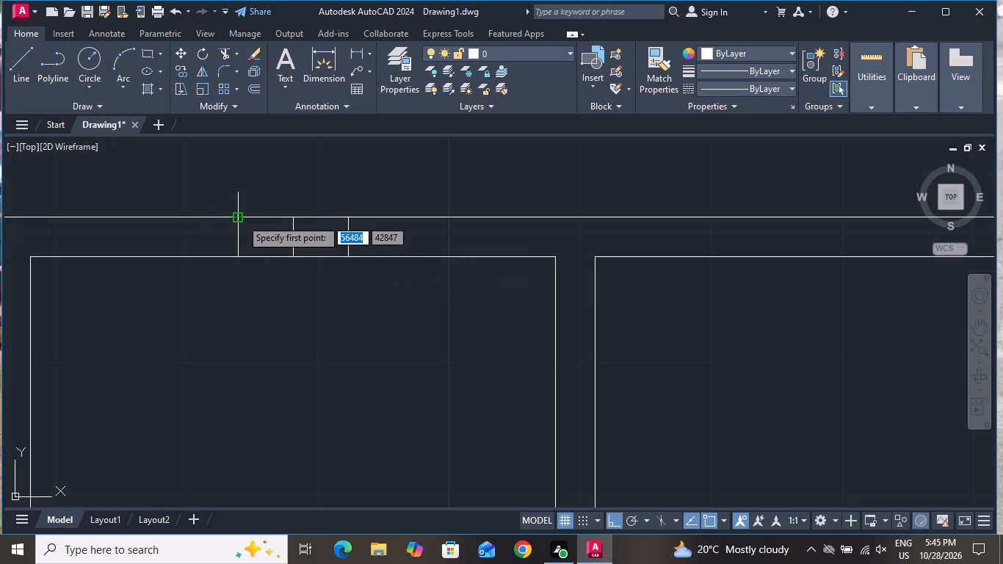
{"action": "left_click", "coordinate": [223, 219]}
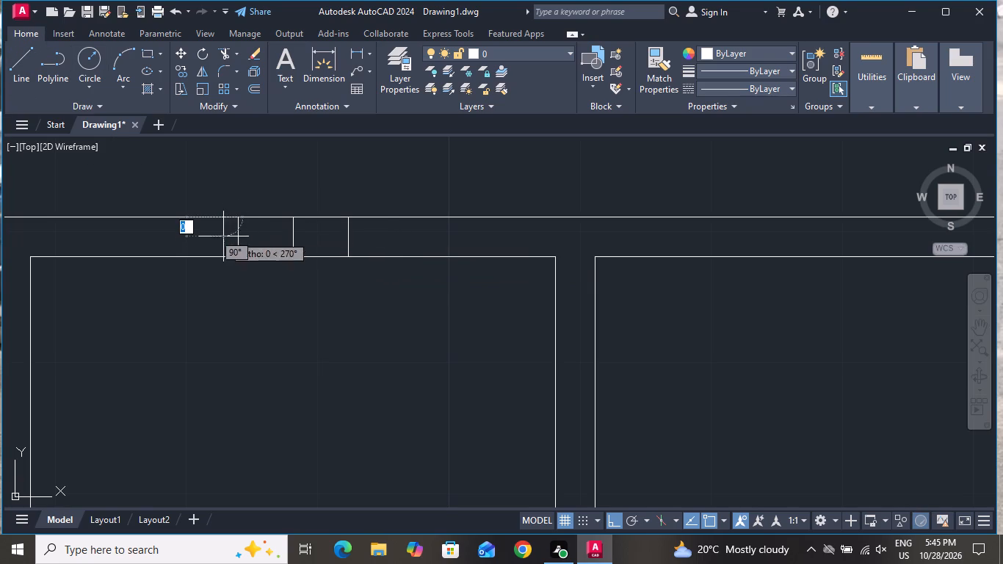
{"action": "left_click", "coordinate": [223, 250]}
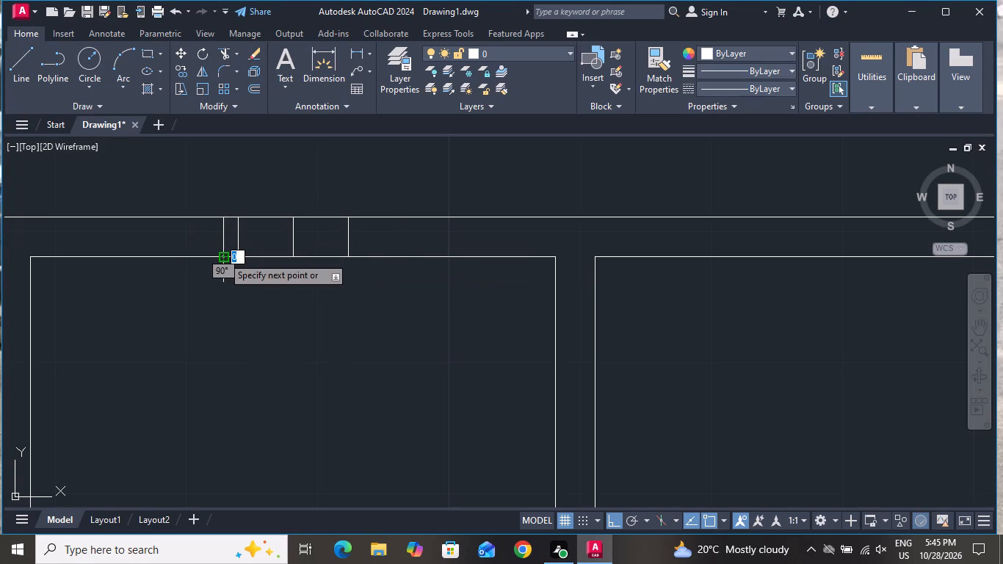
{"action": "left_click", "coordinate": [222, 256]}
{"action": "right_click", "coordinate": [222, 256]}
{"action": "left_click", "coordinate": [231, 277]}
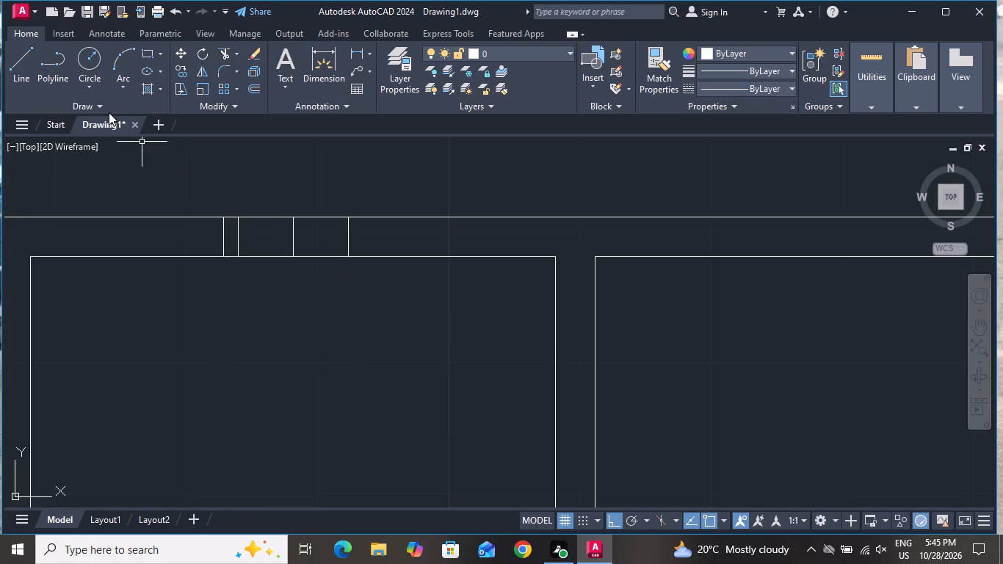
Draw a short vertical line across the top wall, just right of the rightmost offset line above the top-left room.
{"action": "left_click", "coordinate": [29, 65]}
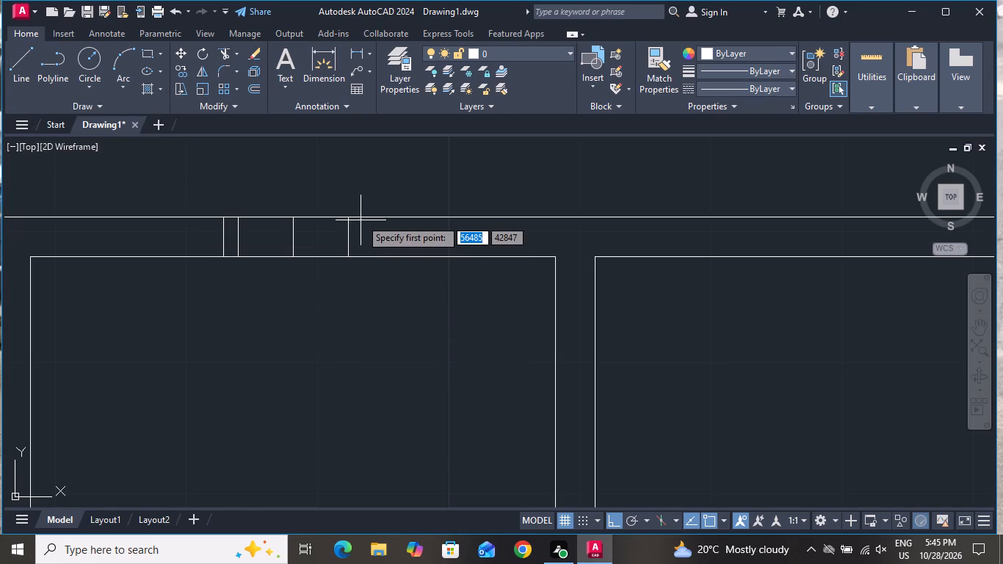
{"action": "left_click", "coordinate": [361, 217]}
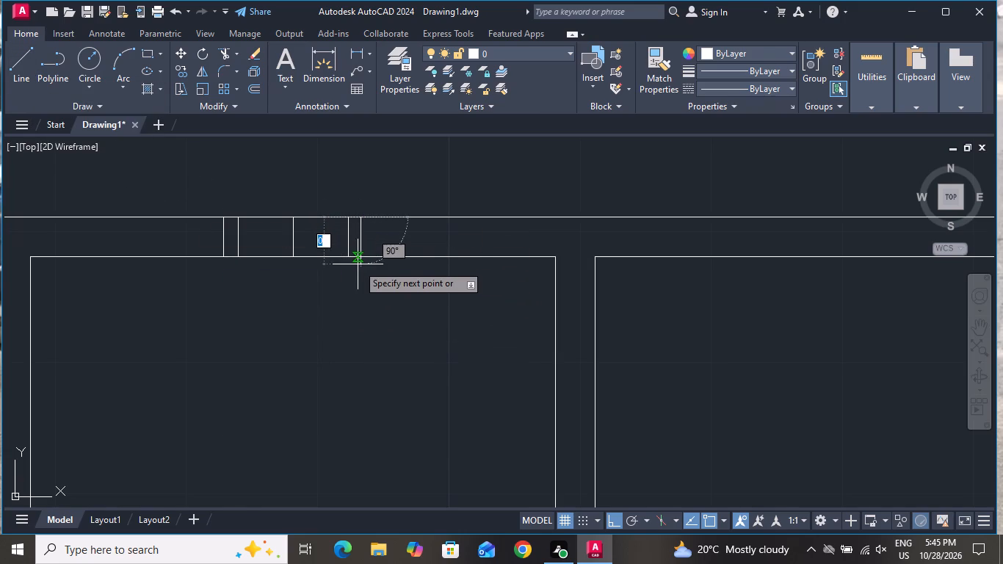
{"action": "left_click", "coordinate": [363, 256]}
{"action": "right_click", "coordinate": [363, 256]}
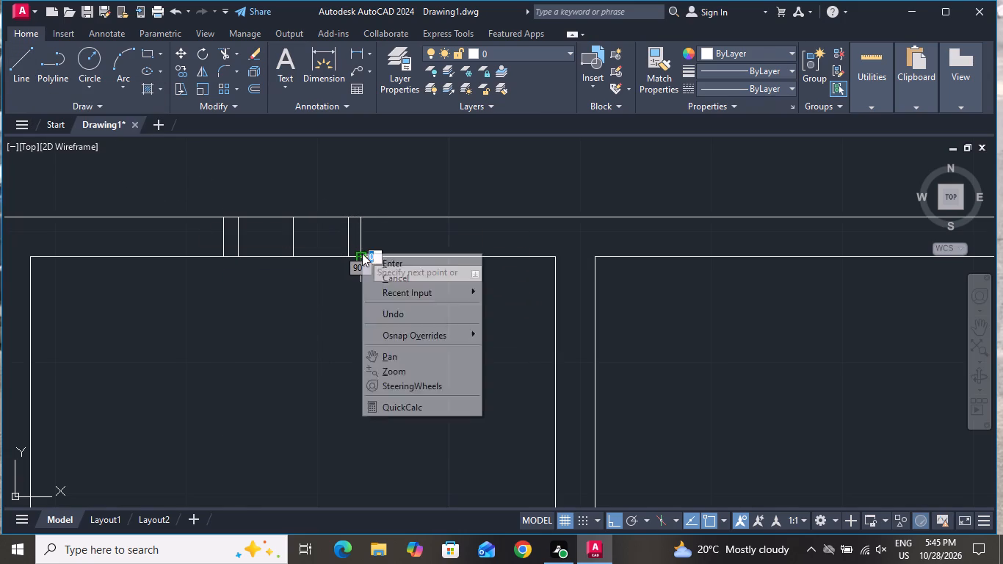
{"action": "left_click", "coordinate": [378, 281]}
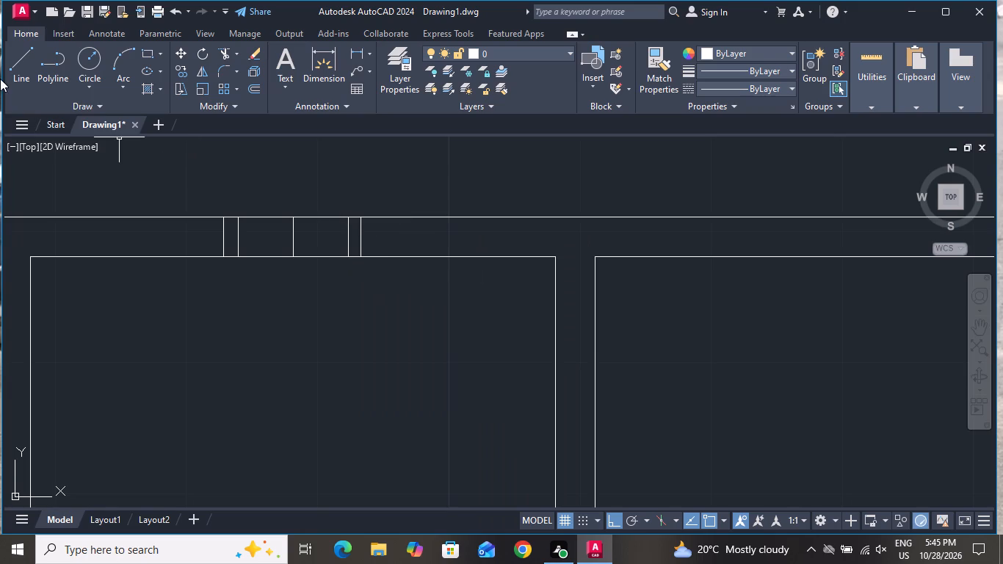
Draw a horizontal line at the wall's mid-thickness, joining the midpoints of the two offset lines on either side of the central short line.
{"action": "left_click", "coordinate": [30, 66]}
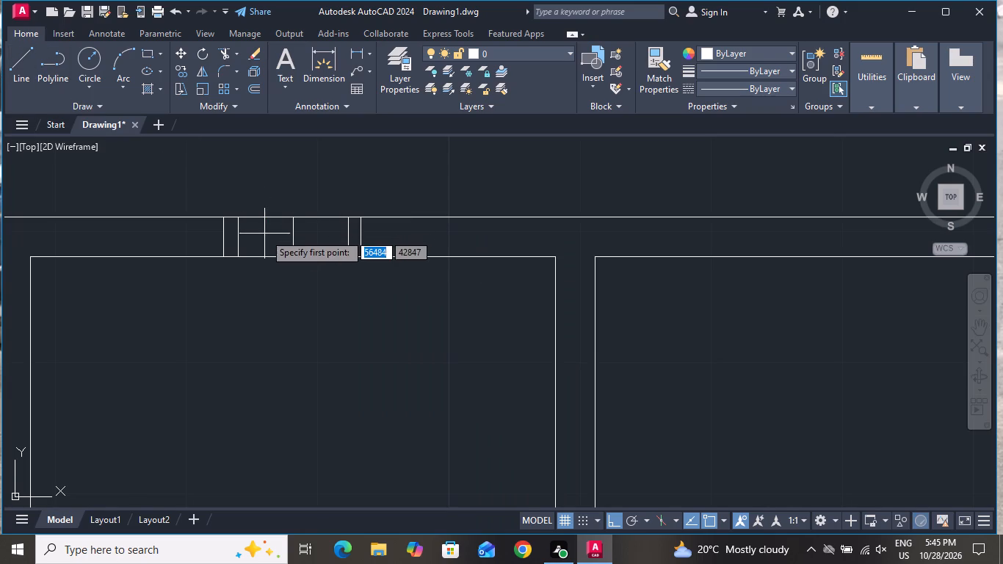
{"action": "scroll", "coordinate": [236, 239], "scroll_direction": "up", "scroll_amount": 2}
{"action": "left_click", "coordinate": [236, 237]}
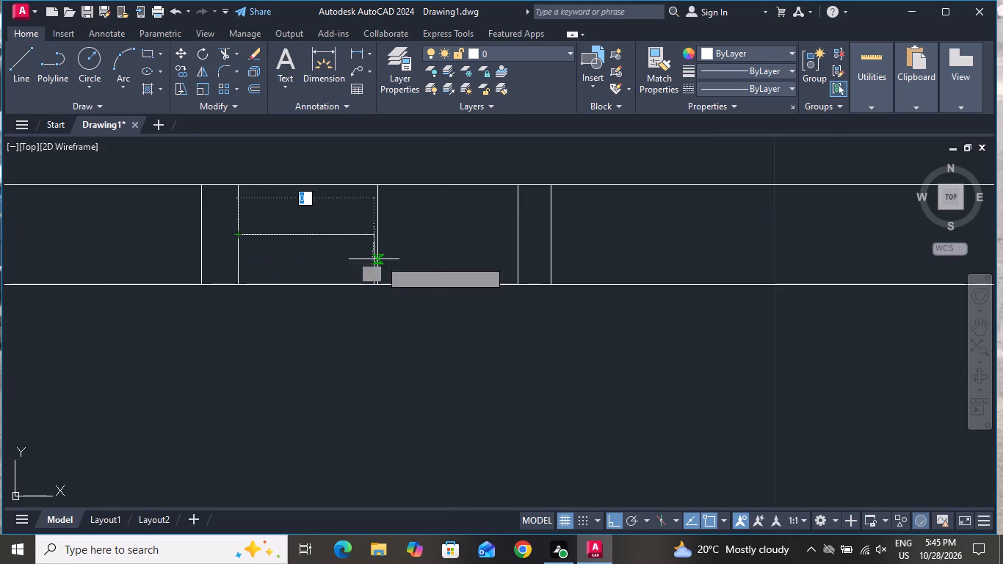
{"action": "left_click", "coordinate": [520, 237]}
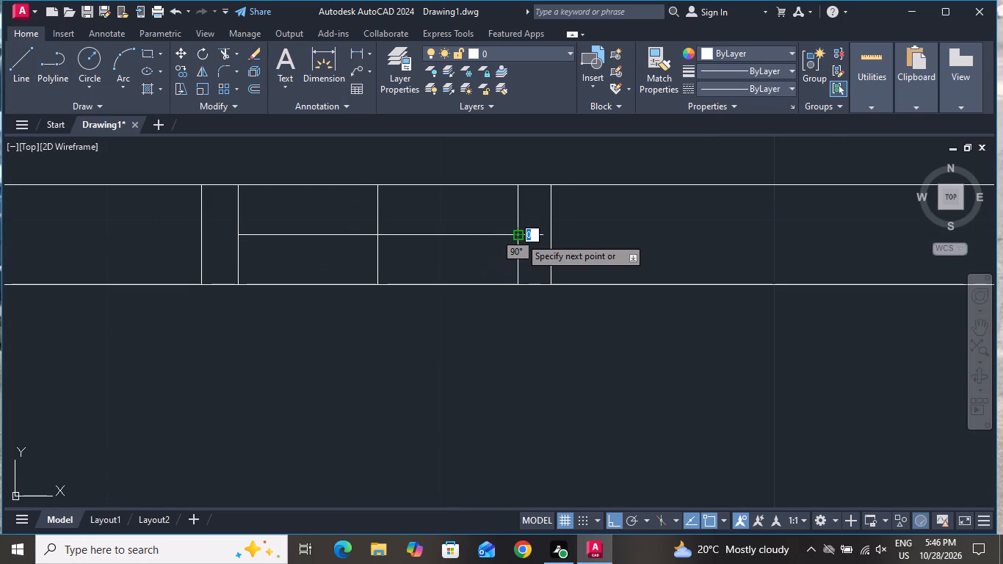
{"action": "right_click", "coordinate": [520, 237]}
{"action": "left_click", "coordinate": [545, 261]}
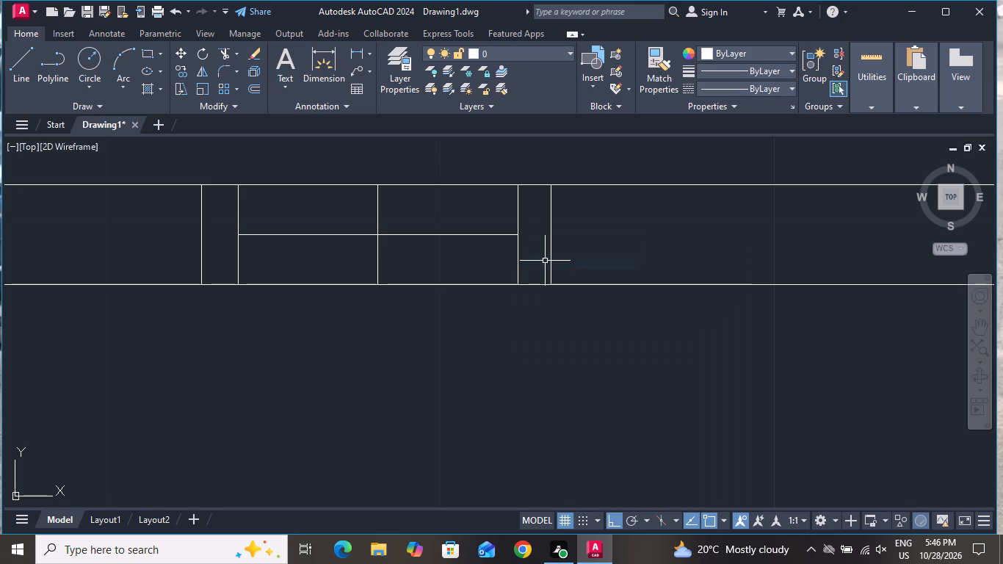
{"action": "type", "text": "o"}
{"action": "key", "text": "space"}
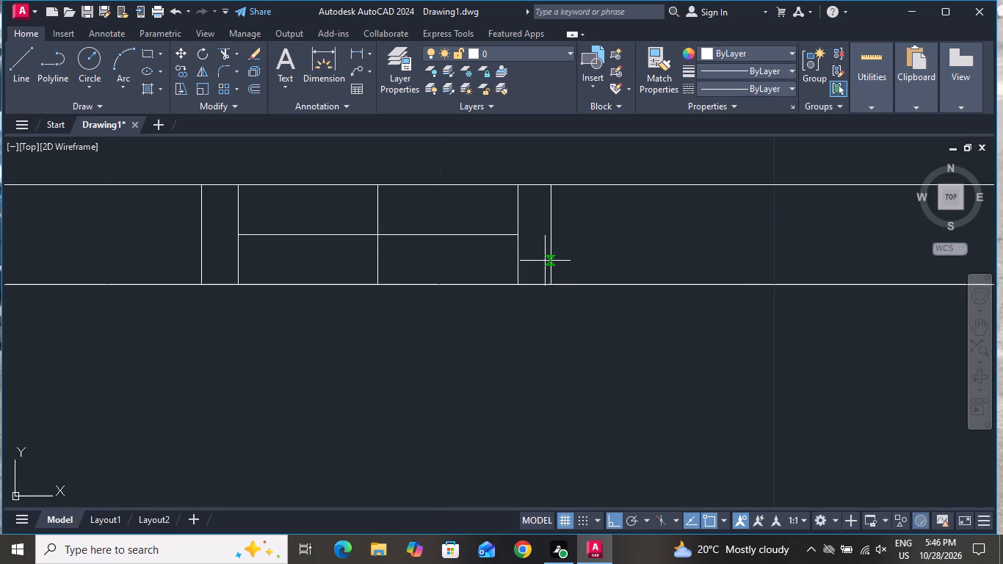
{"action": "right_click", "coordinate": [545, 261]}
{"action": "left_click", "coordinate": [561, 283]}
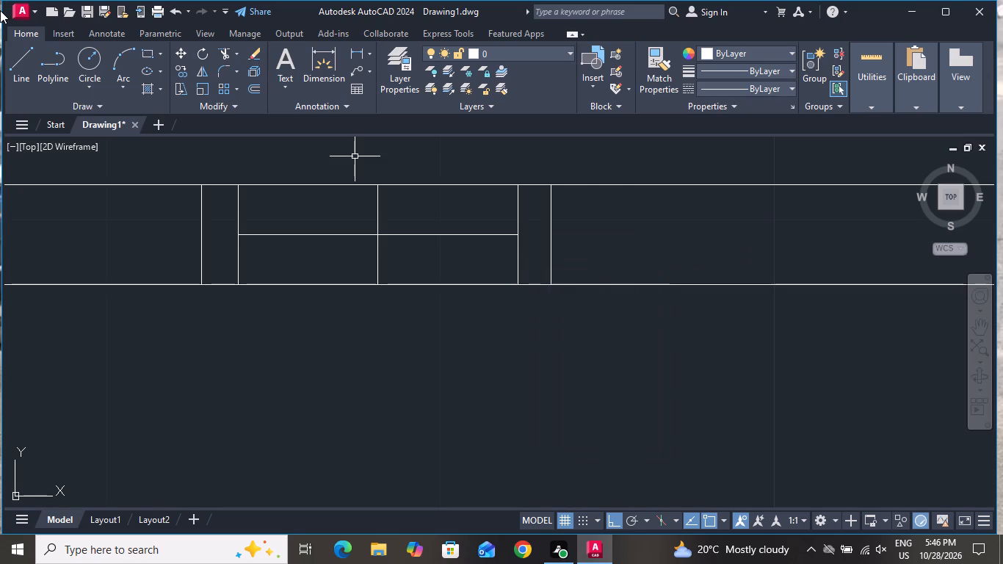
Draw a second horizontal line slightly above the mid-wall line, spanning between the same two offset lines.
{"action": "left_click", "coordinate": [18, 52]}
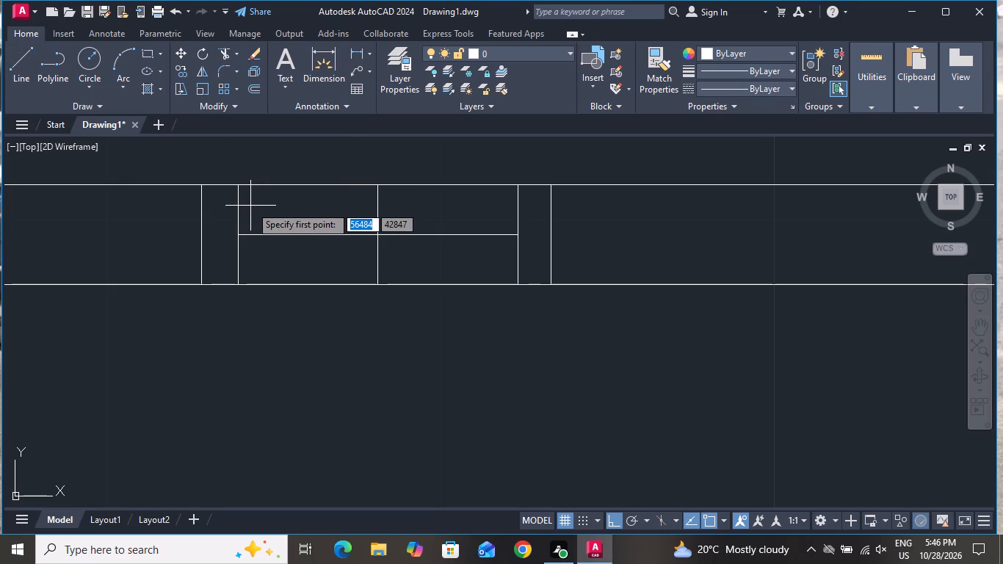
{"action": "scroll", "coordinate": [250, 206], "scroll_direction": "up", "scroll_amount": 2}
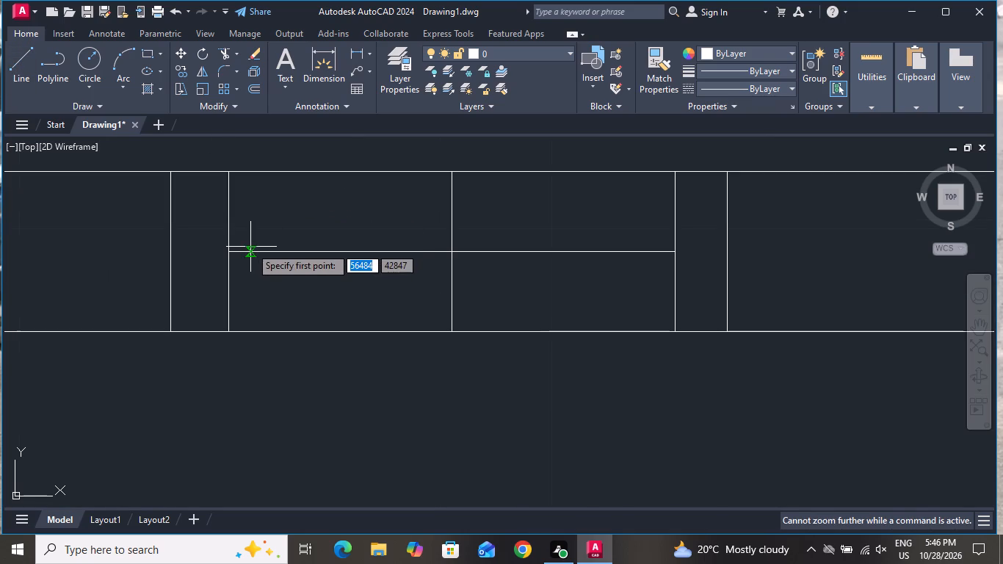
{"action": "left_click", "coordinate": [229, 239]}
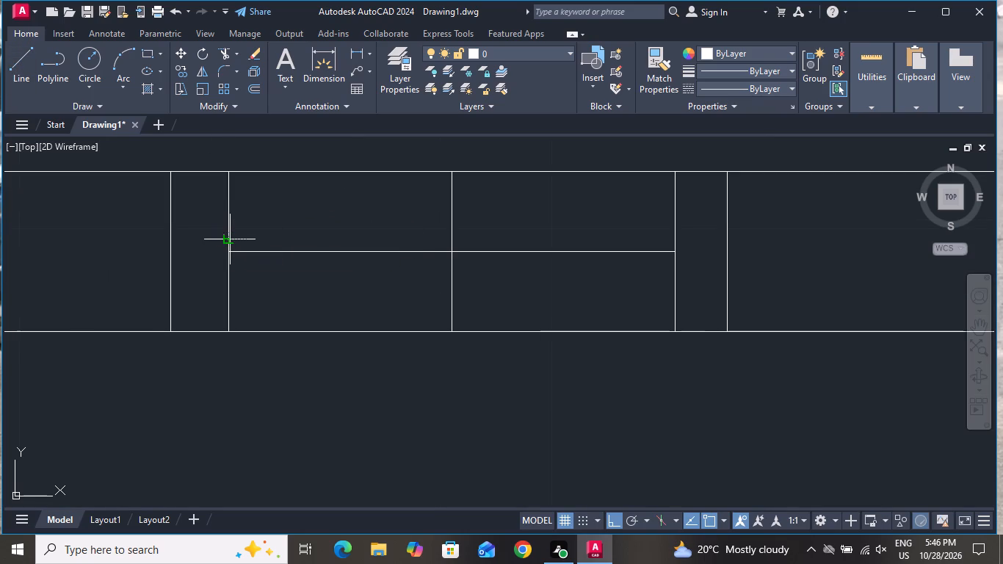
{"action": "left_click", "coordinate": [679, 241]}
{"action": "right_click", "coordinate": [679, 241]}
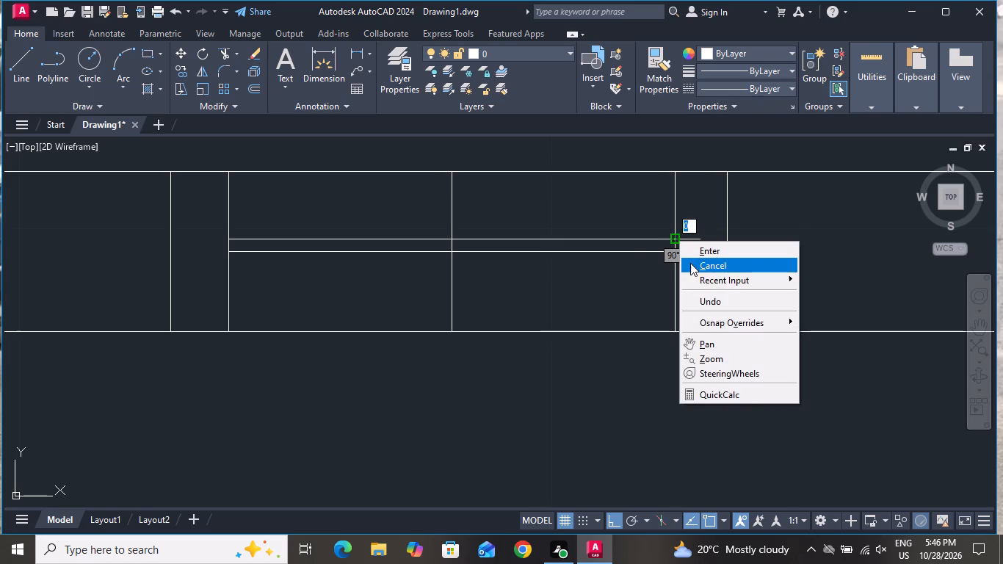
{"action": "left_click", "coordinate": [690, 263]}
Draw a third horizontal line slightly below the mid-wall line, spanning between the same two offset lines.
{"action": "left_click", "coordinate": [23, 67]}
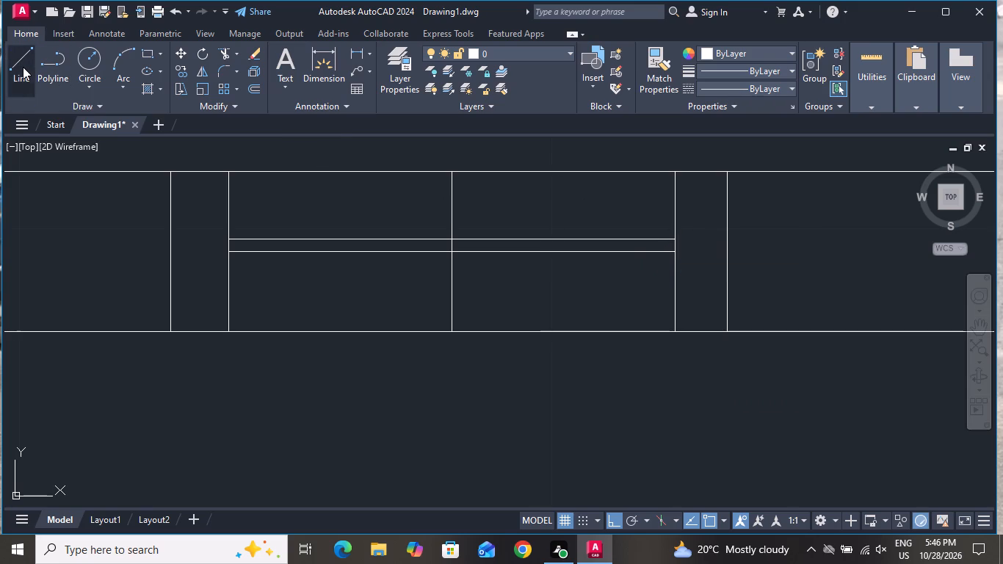
{"action": "left_click", "coordinate": [229, 266]}
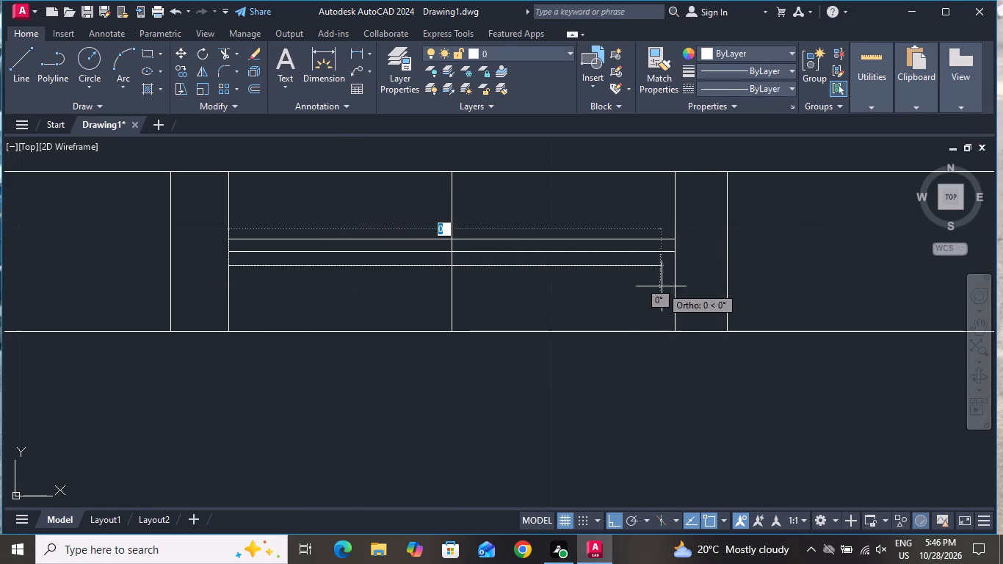
{"action": "left_click", "coordinate": [677, 266]}
{"action": "right_click", "coordinate": [677, 266]}
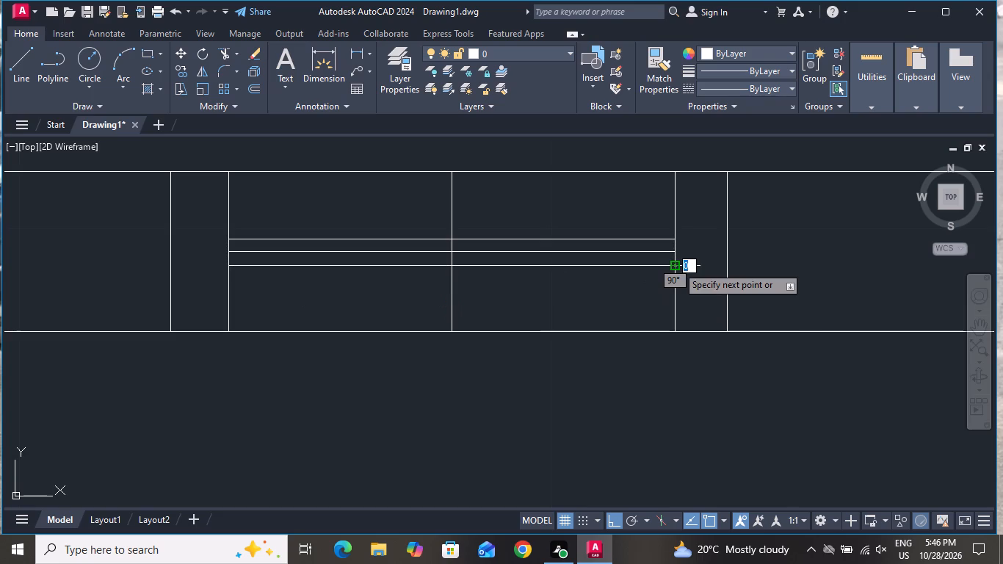
{"action": "left_click", "coordinate": [681, 279]}
Select the middle horizontal line and the central short vertical line inside the top wall opening.
{"action": "scroll", "coordinate": [441, 232], "scroll_direction": "up", "scroll_amount": 2}
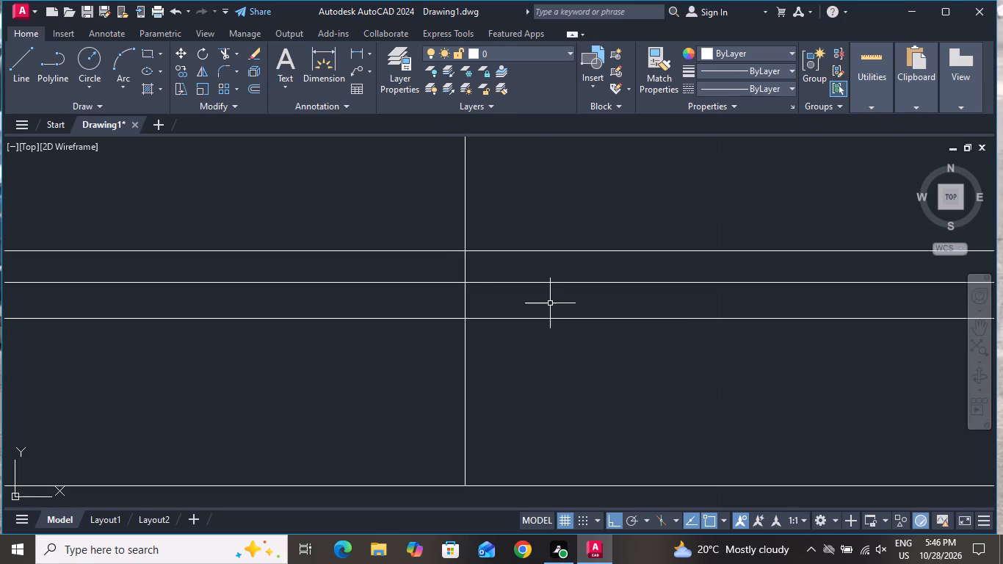
{"action": "left_click", "coordinate": [481, 264]}
{"action": "left_click", "coordinate": [443, 292]}
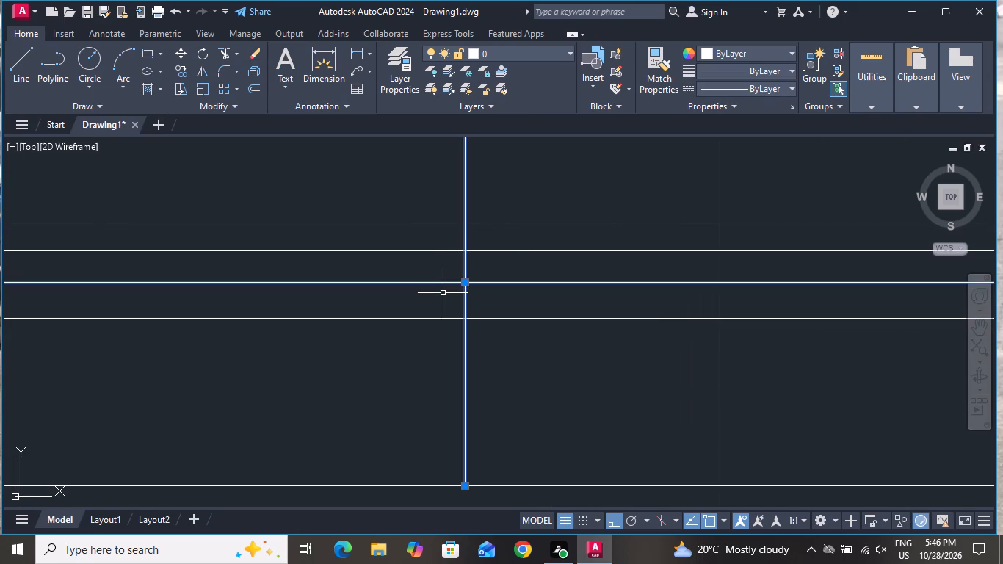
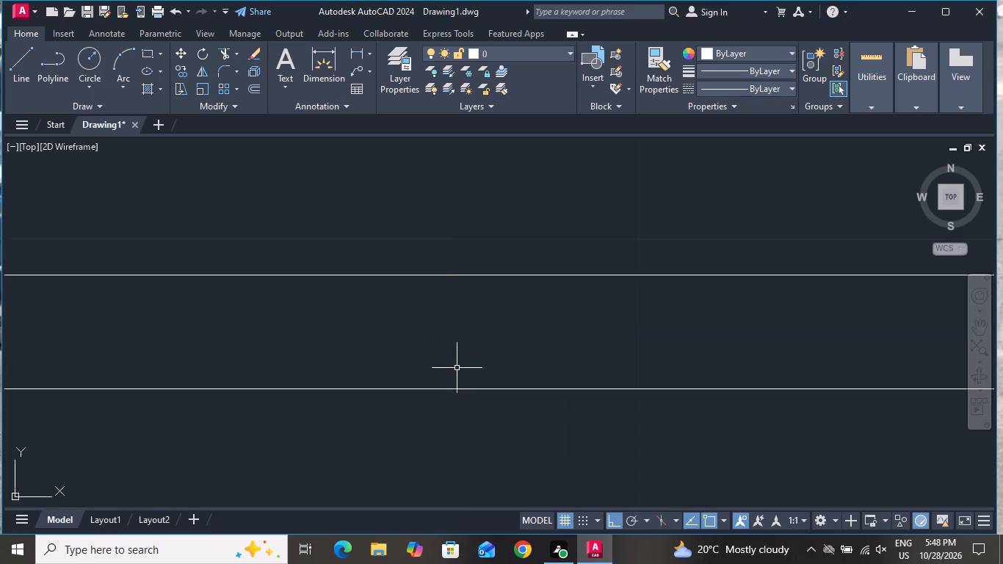
Draw a short vertical line across the large right-hand room's top wall, from the inner wall line's midpoint to the outer line.
{"action": "scroll", "coordinate": [405, 377], "scroll_direction": "down", "scroll_amount": 2}
{"action": "scroll", "coordinate": [491, 403], "scroll_direction": "down", "scroll_amount": 5}
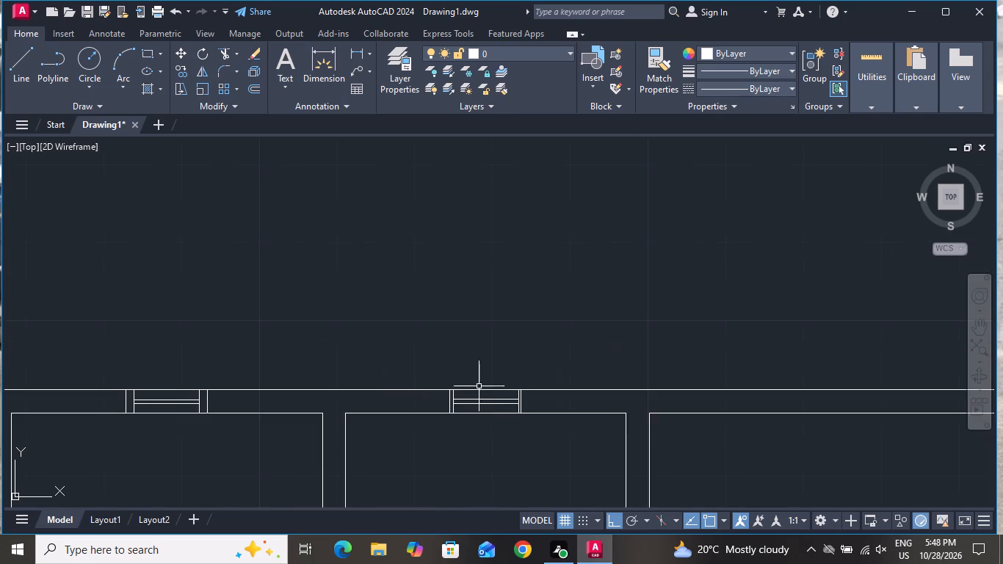
{"action": "scroll", "coordinate": [459, 363], "scroll_direction": "down", "scroll_amount": 2}
{"action": "left_click", "coordinate": [21, 44]}
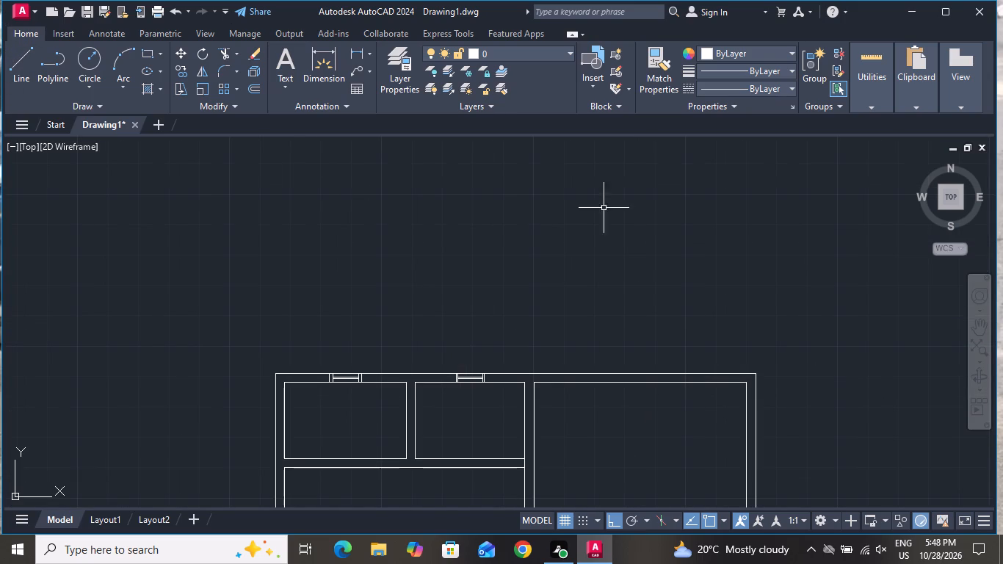
{"action": "left_click", "coordinate": [5, 62]}
{"action": "left_click", "coordinate": [21, 70]}
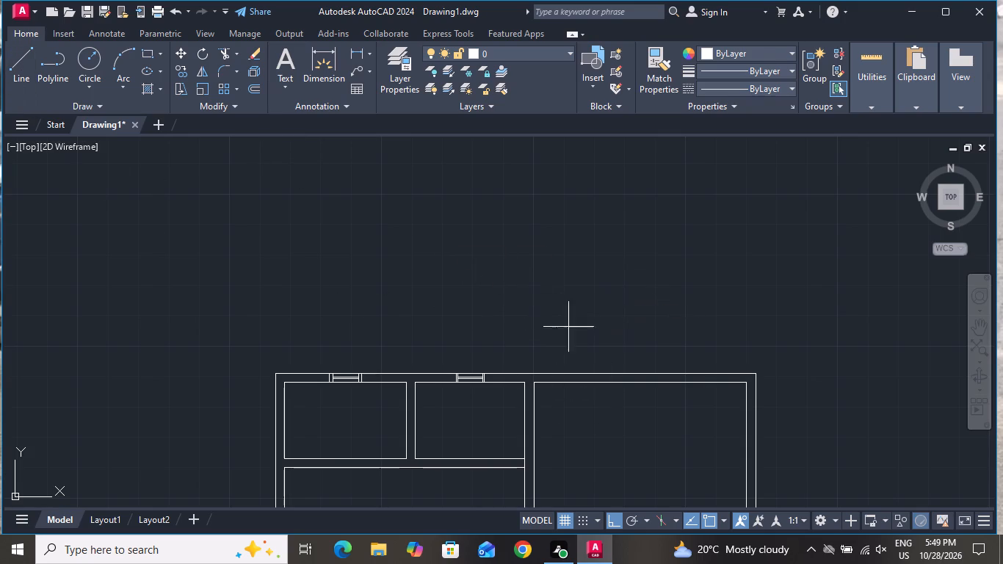
{"action": "scroll", "coordinate": [628, 392], "scroll_direction": "up", "scroll_amount": 2}
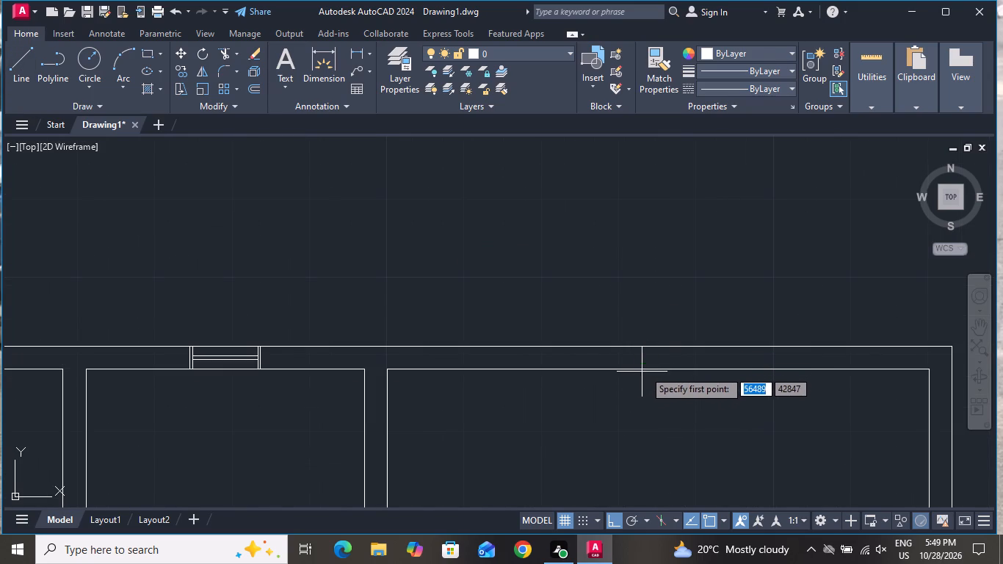
{"action": "left_click", "coordinate": [662, 364]}
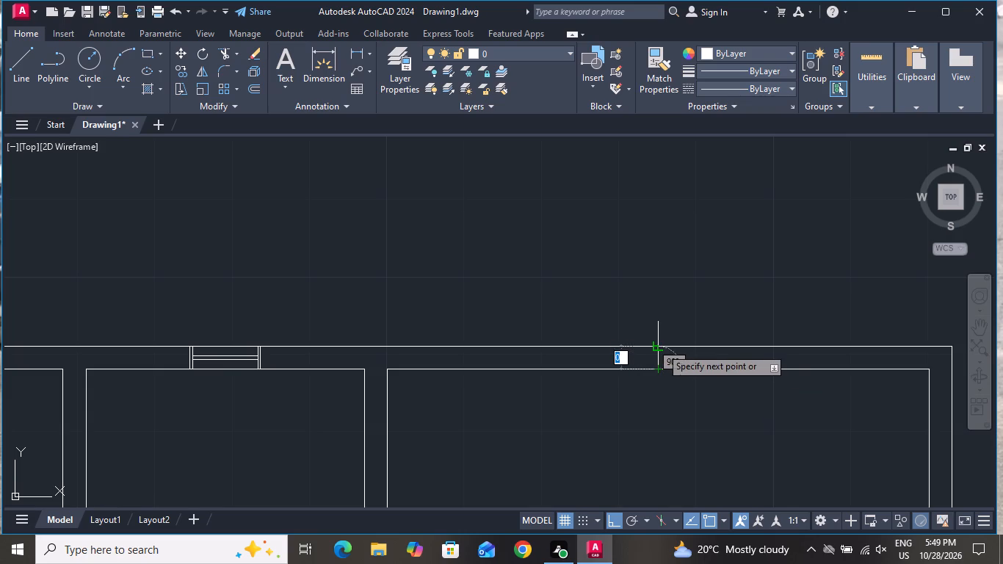
{"action": "left_click", "coordinate": [661, 347]}
{"action": "right_click", "coordinate": [661, 347]}
{"action": "left_click", "coordinate": [680, 374]}
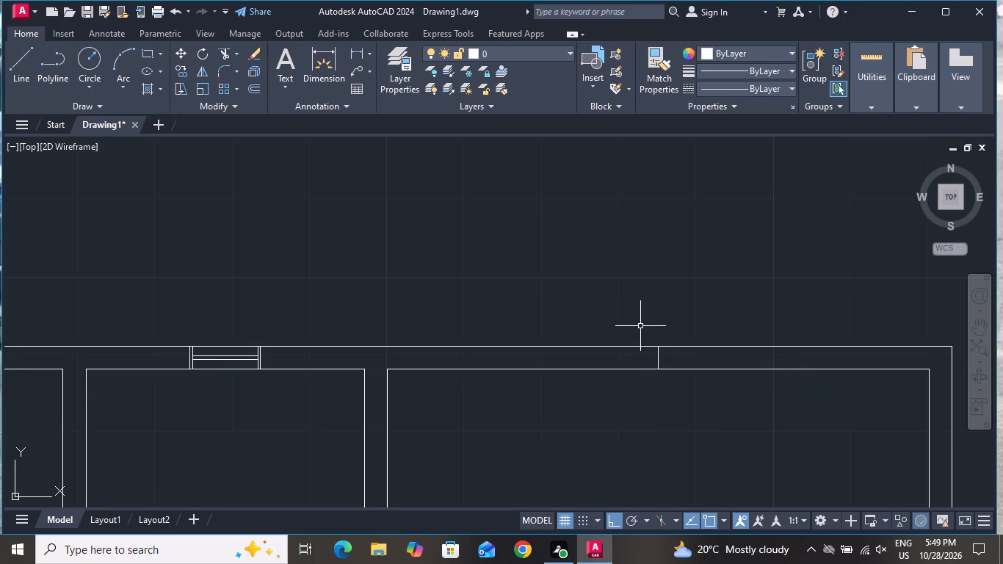
{"action": "key", "text": "o"}
{"action": "key", "text": "Escape"}
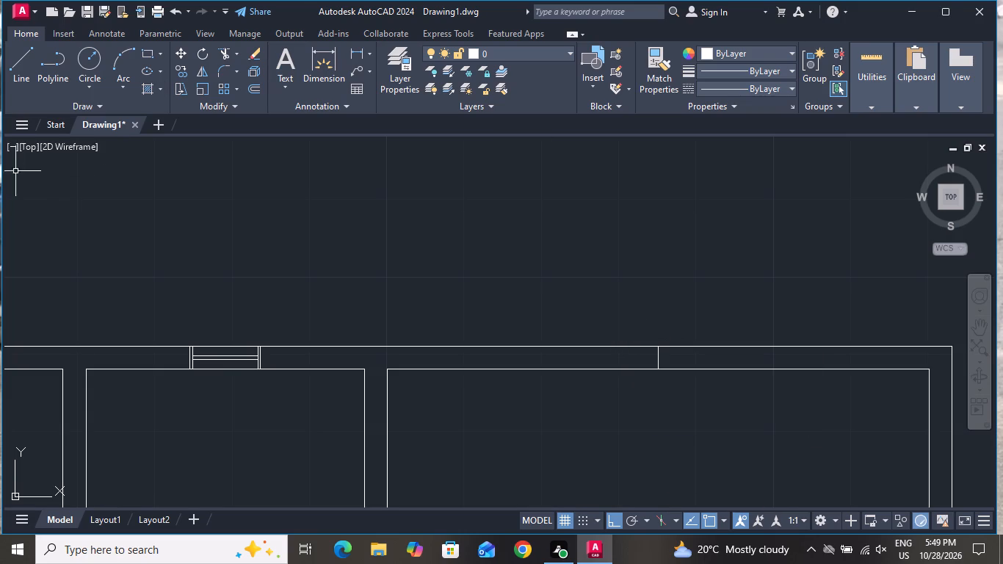
Draw a second short vertical line across the same top wall, to the left of the central line.
{"action": "left_click", "coordinate": [21, 57]}
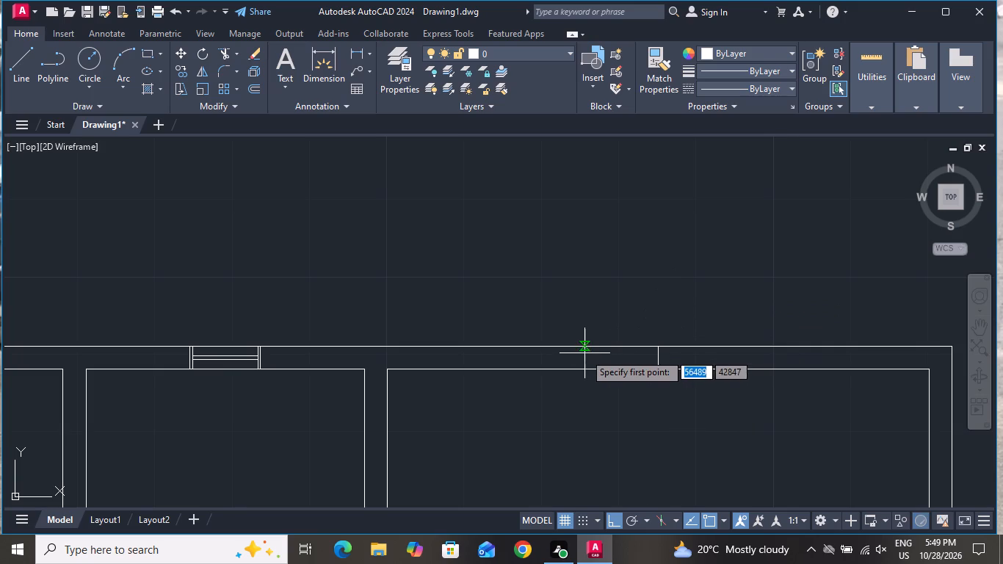
{"action": "left_click", "coordinate": [571, 345]}
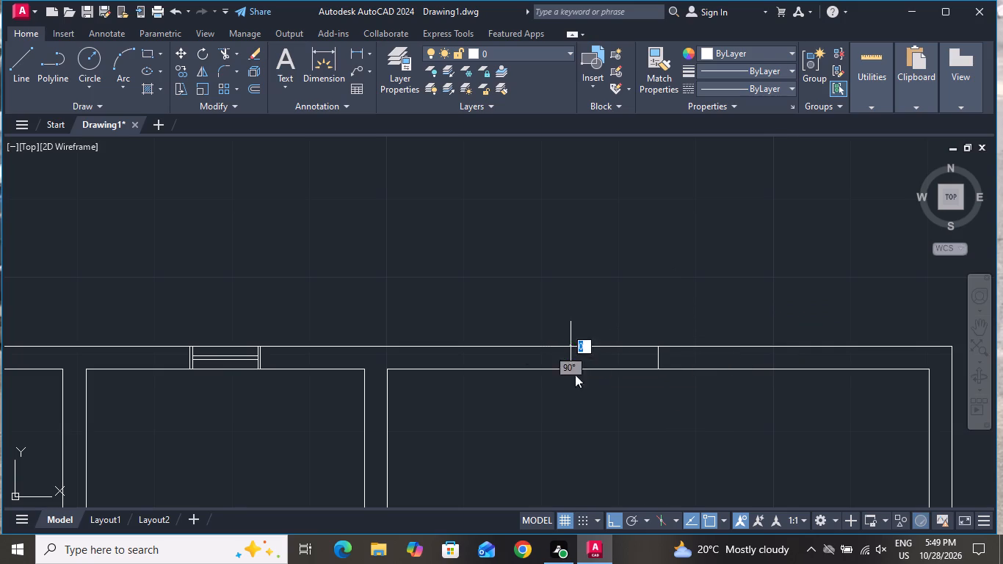
{"action": "left_click", "coordinate": [576, 376]}
{"action": "right_click", "coordinate": [576, 376]}
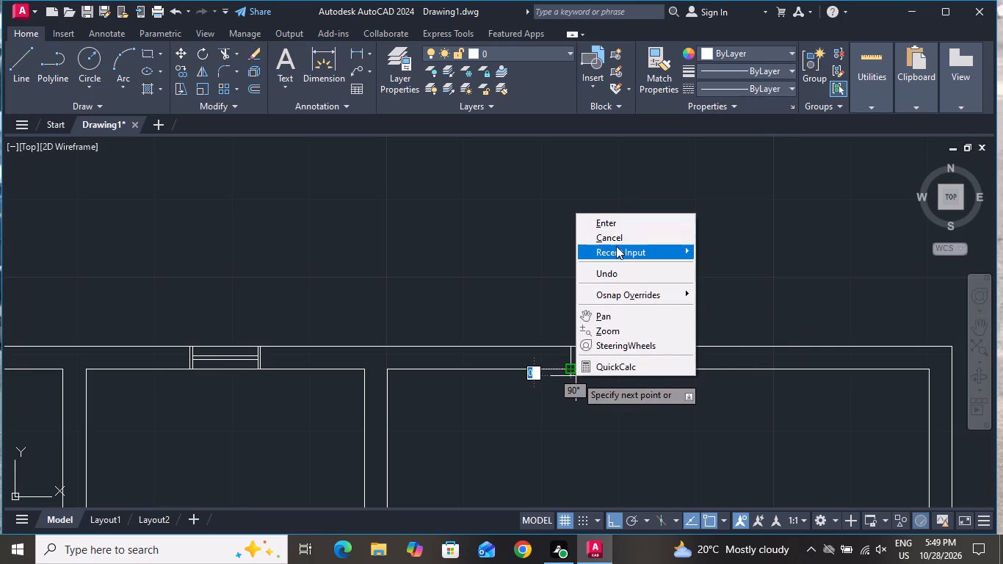
{"action": "left_click", "coordinate": [616, 246]}
{"action": "left_click", "coordinate": [618, 230]}
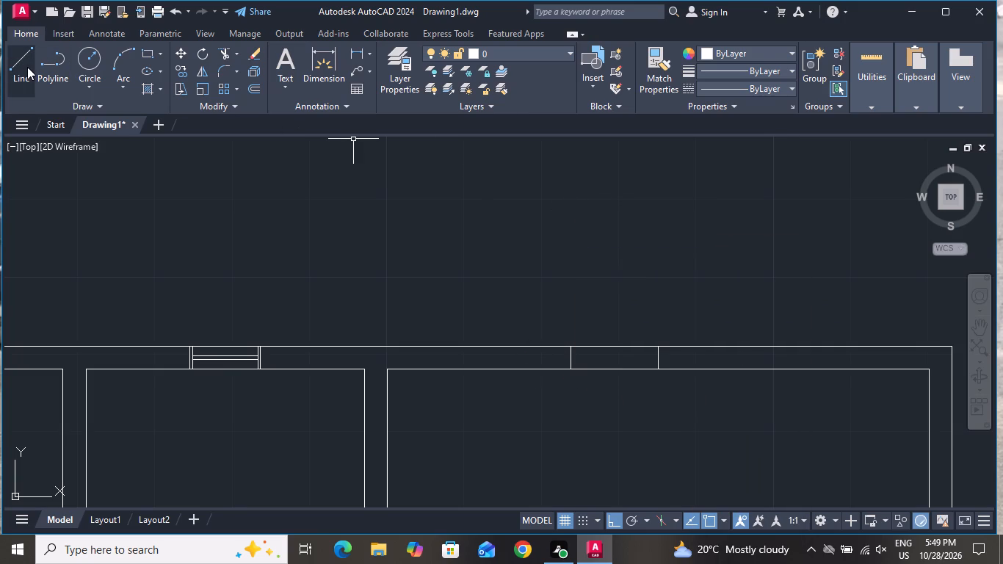
Draw a third short vertical line across the same top wall, to the right of the central line.
{"action": "left_click", "coordinate": [27, 67]}
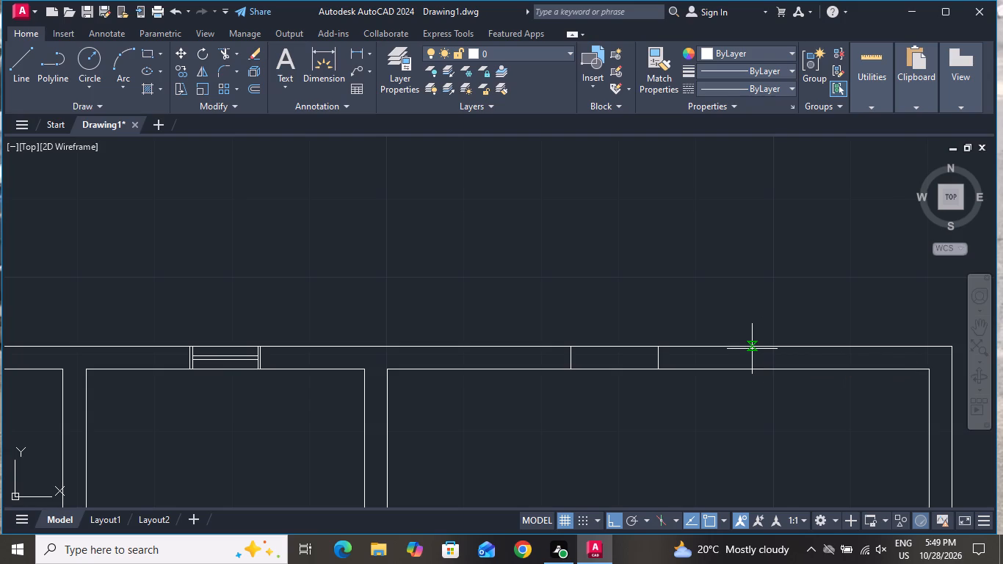
{"action": "left_click", "coordinate": [752, 349]}
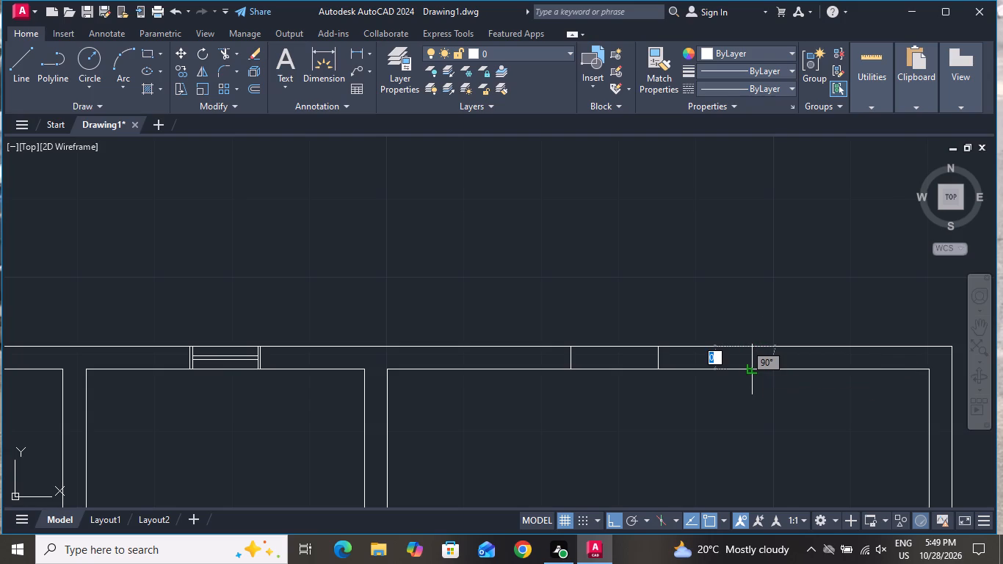
{"action": "left_click", "coordinate": [752, 370]}
{"action": "right_click", "coordinate": [752, 370]}
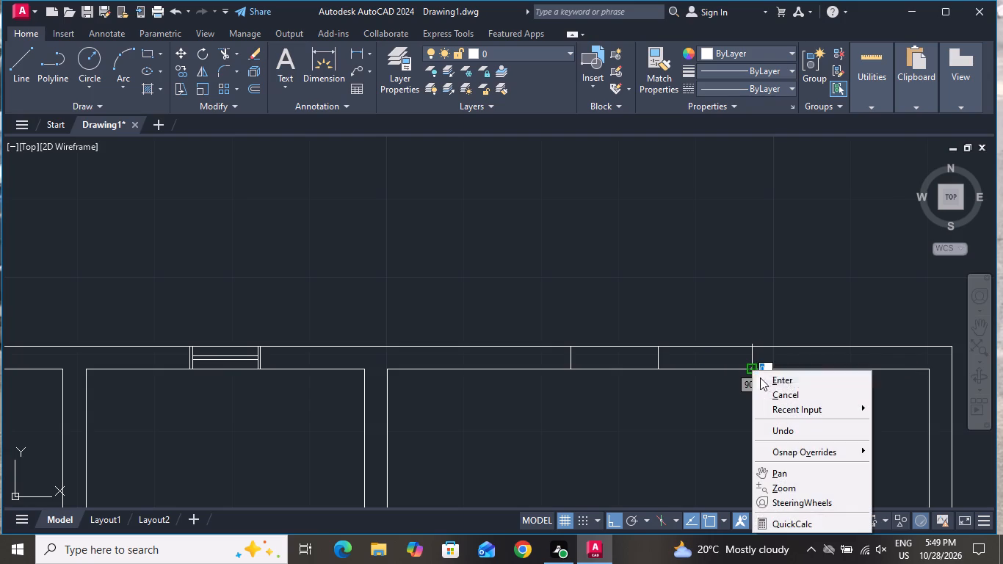
{"action": "left_click", "coordinate": [767, 399]}
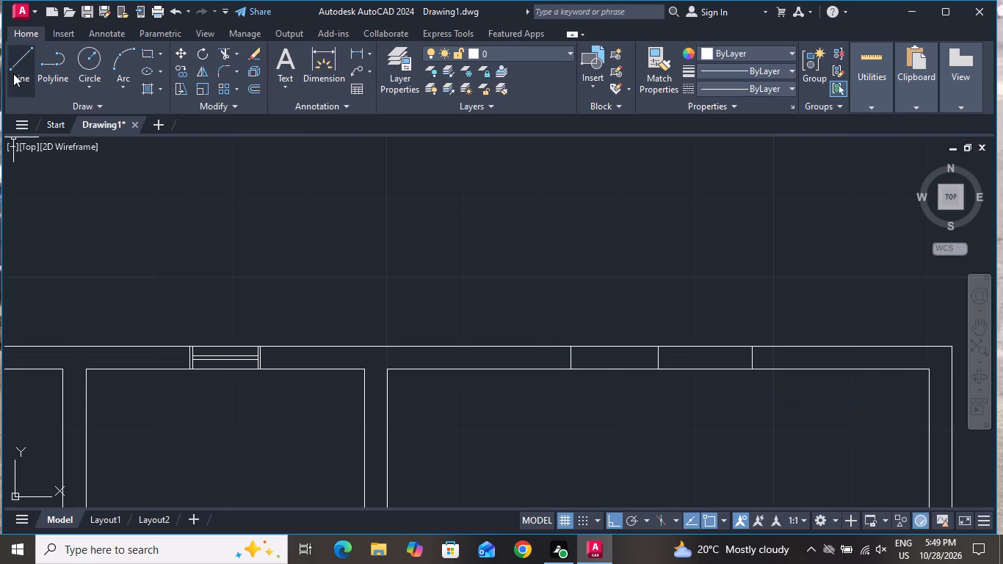
Draw another vertical line across the wall just outside the left-hand line to form the left window jamb.
{"action": "left_click", "coordinate": [15, 71]}
{"action": "scroll", "coordinate": [559, 350], "scroll_direction": "up", "scroll_amount": 2}
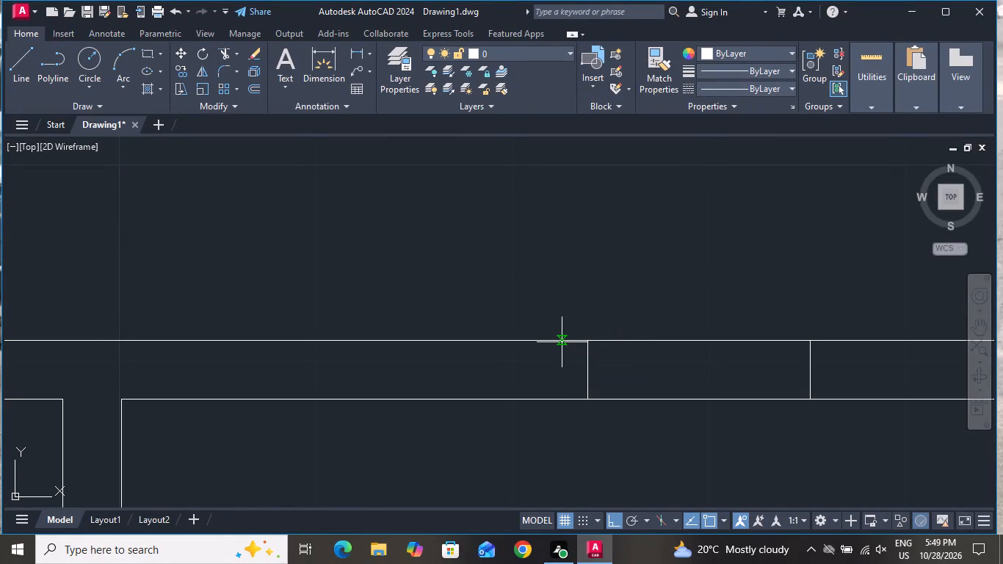
{"action": "left_click", "coordinate": [565, 344]}
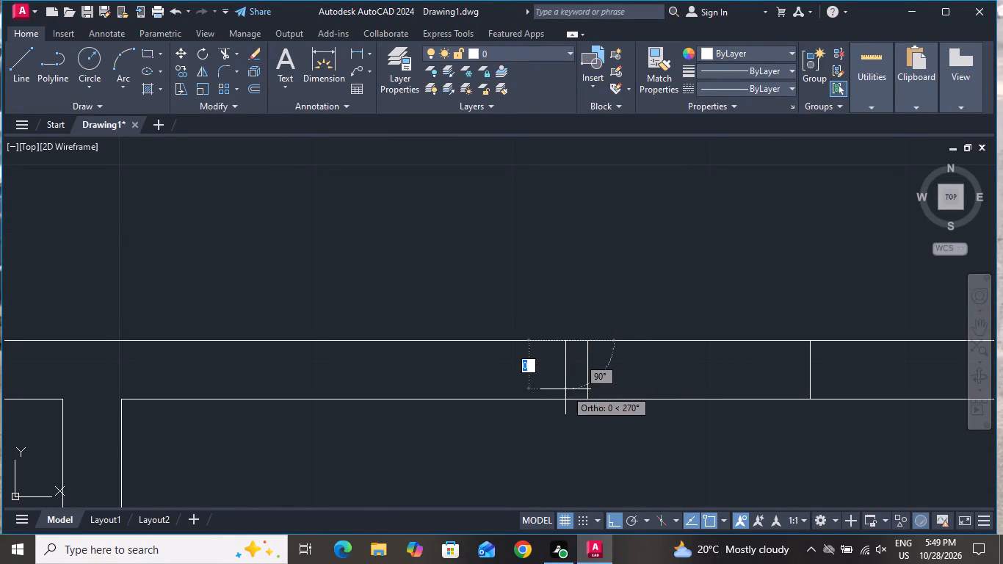
{"action": "left_click", "coordinate": [565, 397]}
{"action": "right_click", "coordinate": [565, 397]}
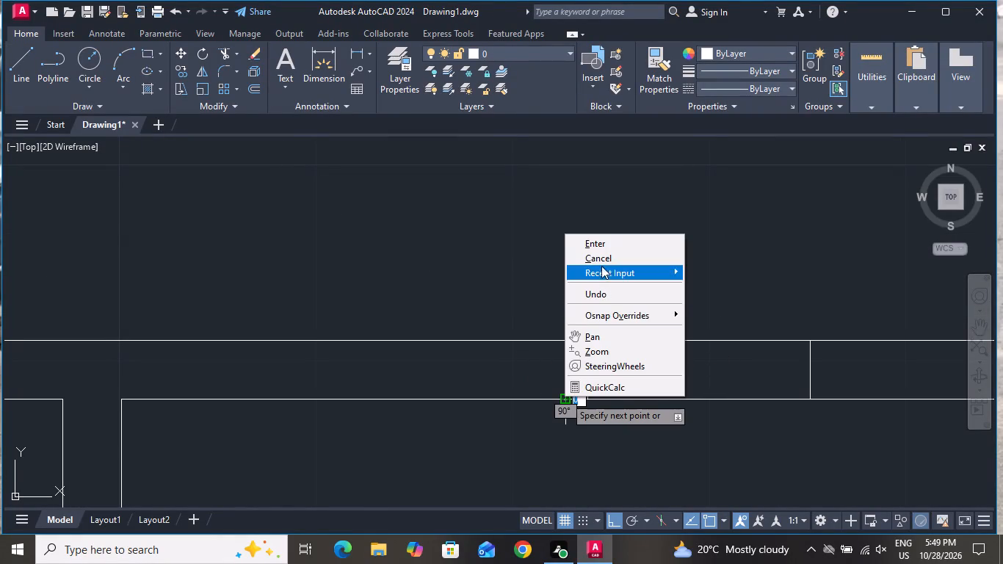
{"action": "left_click", "coordinate": [601, 261]}
Draw another vertical line across the wall just outside the right-hand line to form the right window jamb.
{"action": "left_click", "coordinate": [23, 56]}
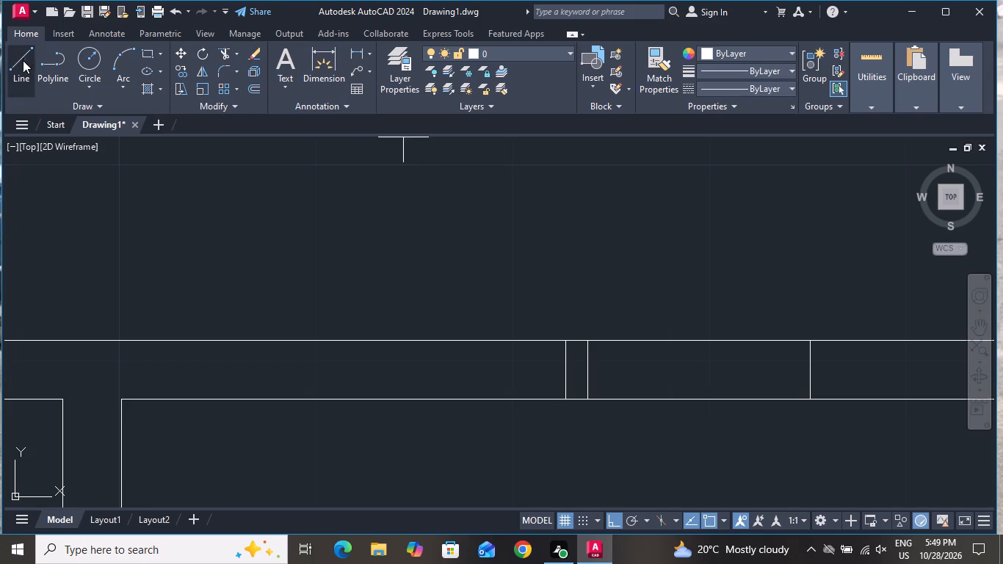
{"action": "scroll", "coordinate": [236, 321], "scroll_direction": "down", "scroll_amount": 2}
{"action": "scroll", "coordinate": [562, 337], "scroll_direction": "up", "scroll_amount": 2}
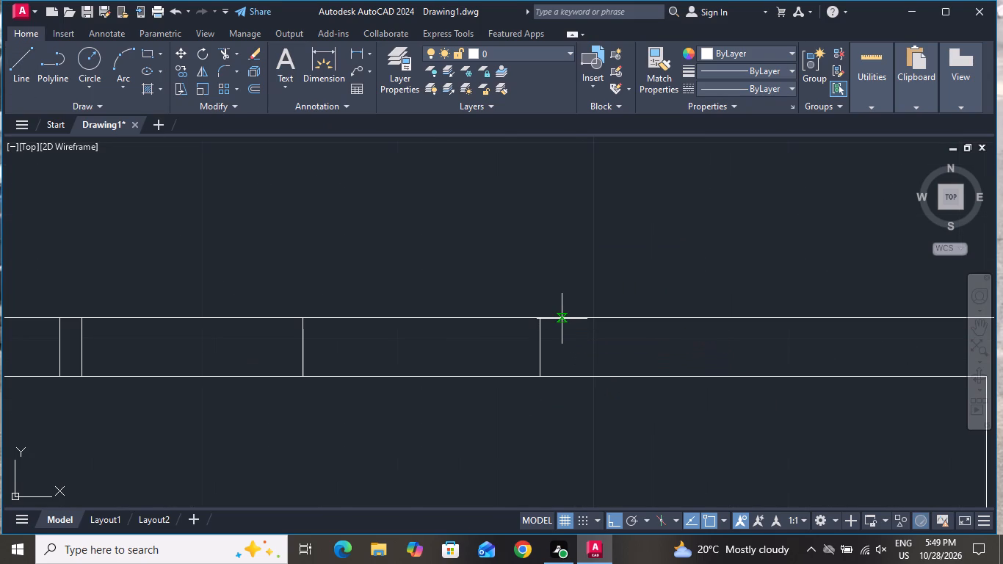
{"action": "left_click", "coordinate": [562, 319]}
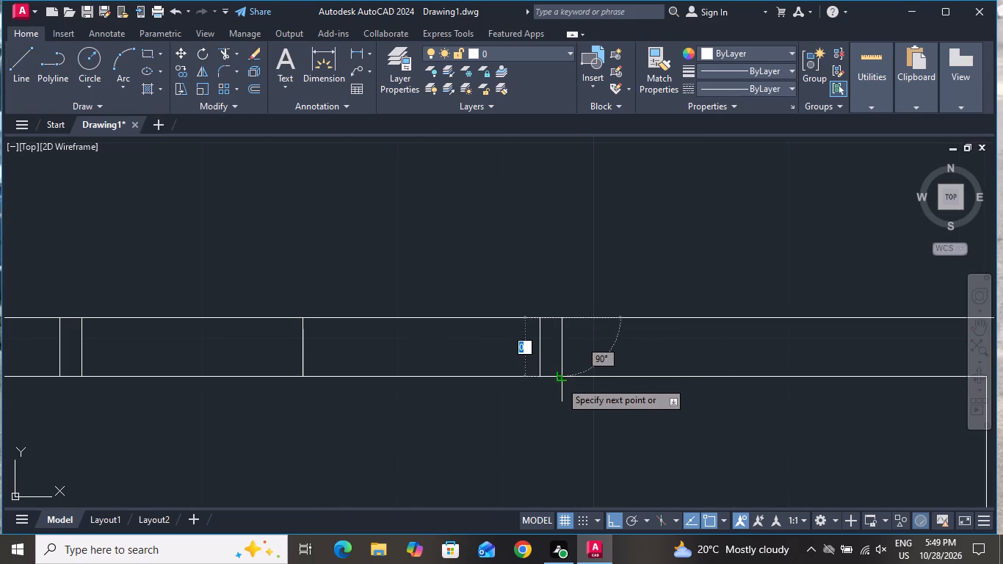
{"action": "left_click", "coordinate": [560, 375]}
{"action": "right_click", "coordinate": [560, 375]}
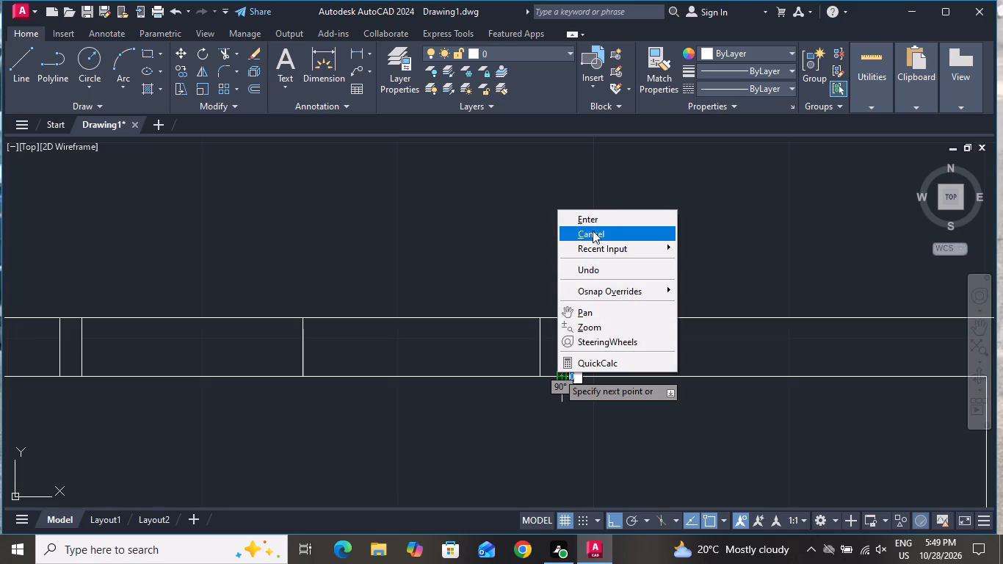
{"action": "left_click", "coordinate": [595, 225]}
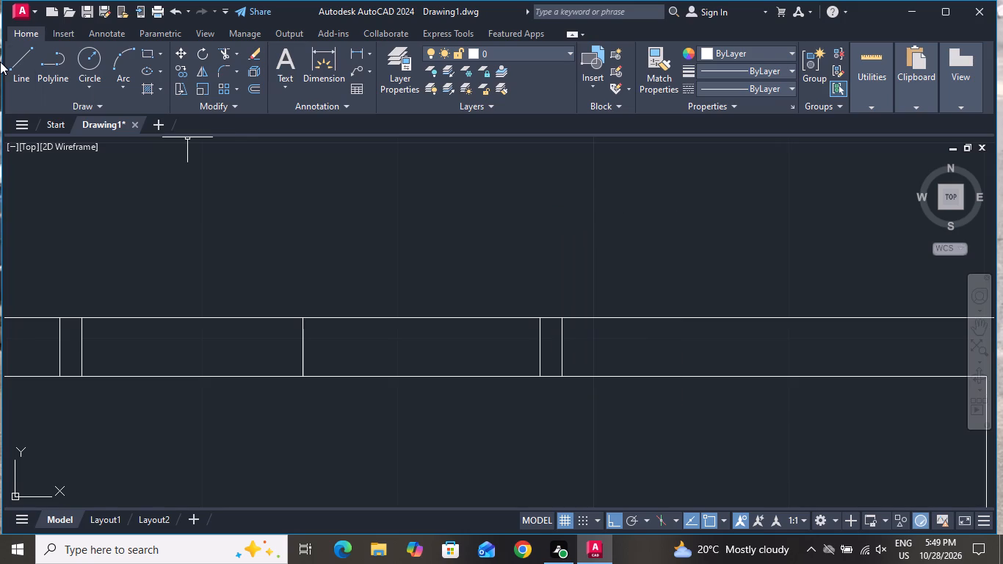
Draw a horizontal line at the wall's mid-thickness, joining the midpoints of the two inner jamb lines.
{"action": "left_click", "coordinate": [9, 56]}
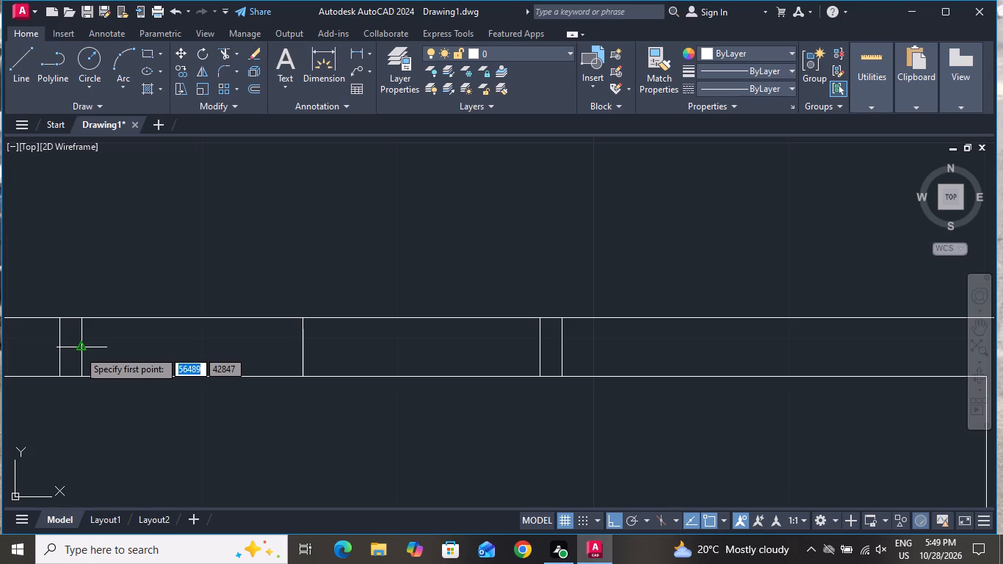
{"action": "left_click", "coordinate": [77, 350]}
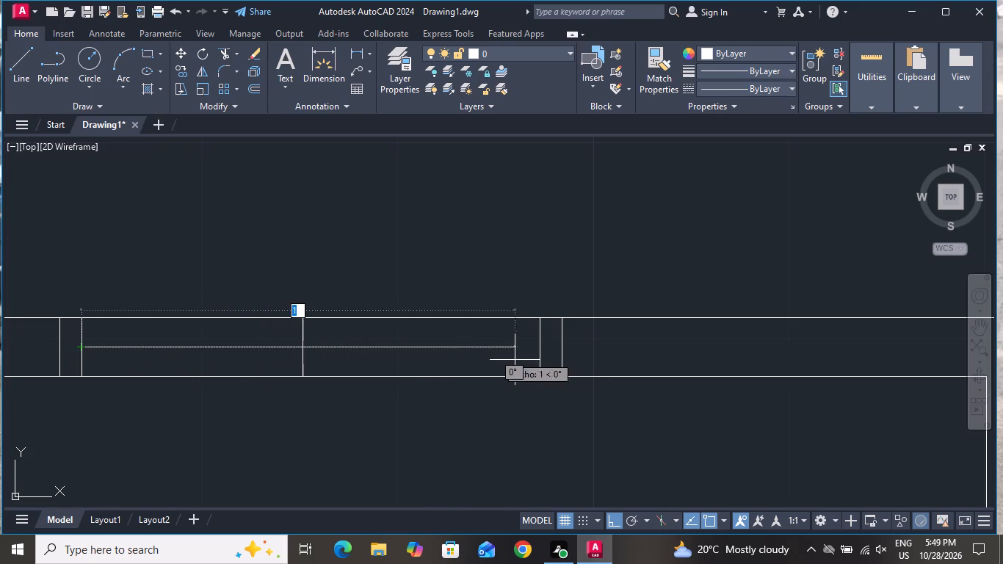
{"action": "scroll", "coordinate": [531, 357], "scroll_direction": "up", "scroll_amount": 3}
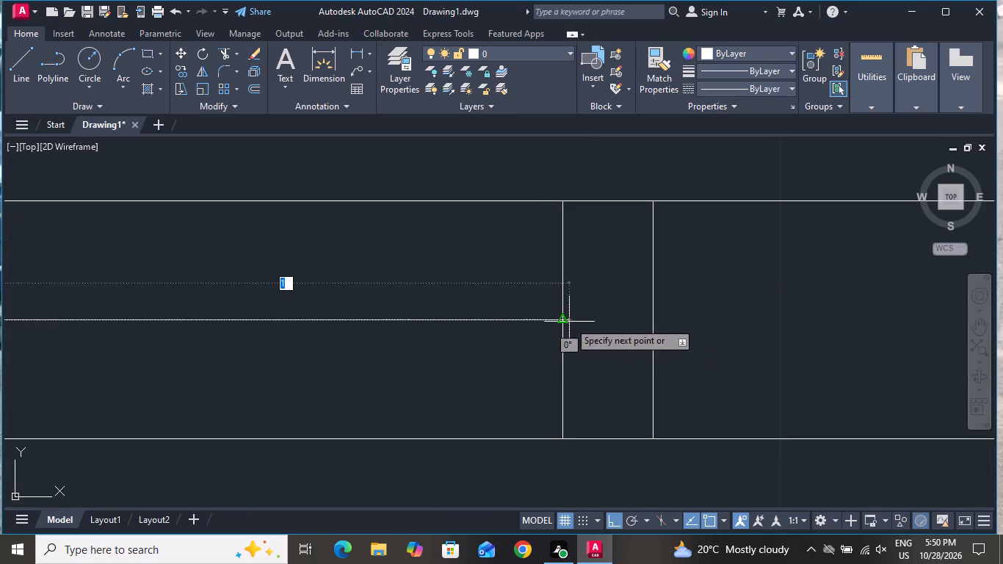
{"action": "left_click", "coordinate": [566, 318]}
{"action": "right_click", "coordinate": [566, 318]}
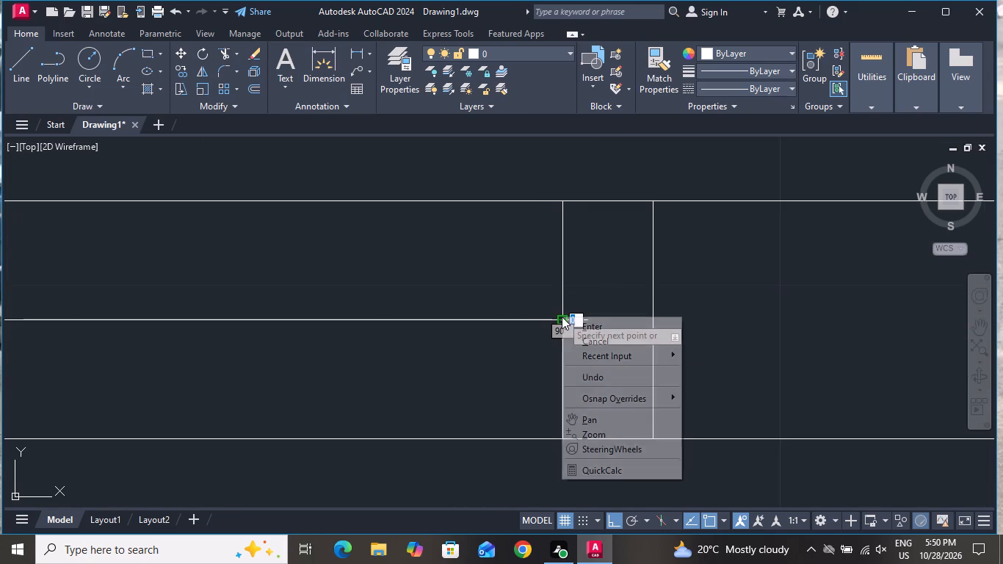
{"action": "left_click", "coordinate": [568, 337]}
Draw a horizontal line just above the mid-thickness line, running between the two inner jamb lines of the window.
{"action": "scroll", "coordinate": [569, 352], "scroll_direction": "down", "scroll_amount": 2}
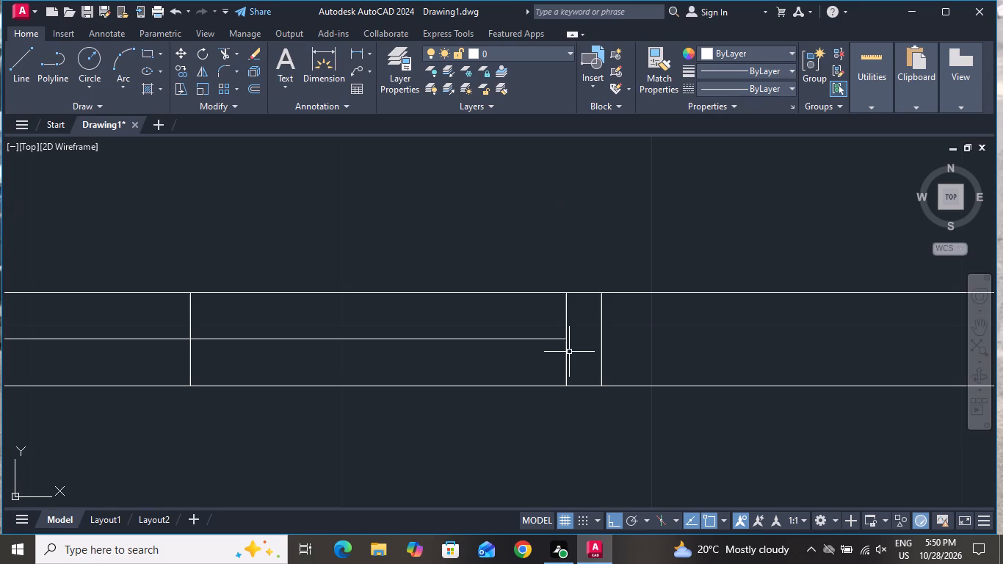
{"action": "scroll", "coordinate": [571, 352], "scroll_direction": "down", "scroll_amount": 1}
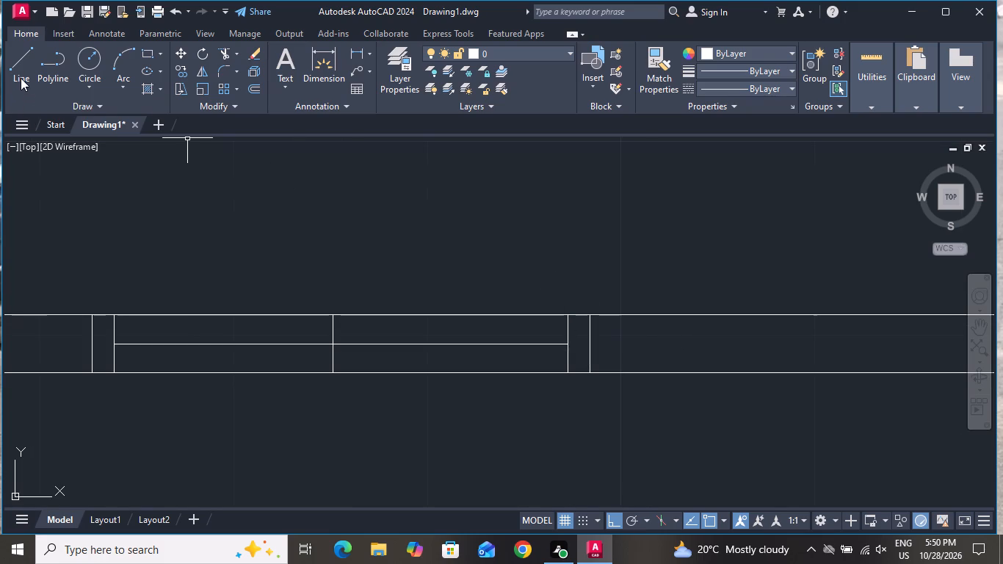
{"action": "left_click", "coordinate": [25, 62]}
{"action": "scroll", "coordinate": [111, 331], "scroll_direction": "up", "scroll_amount": 1}
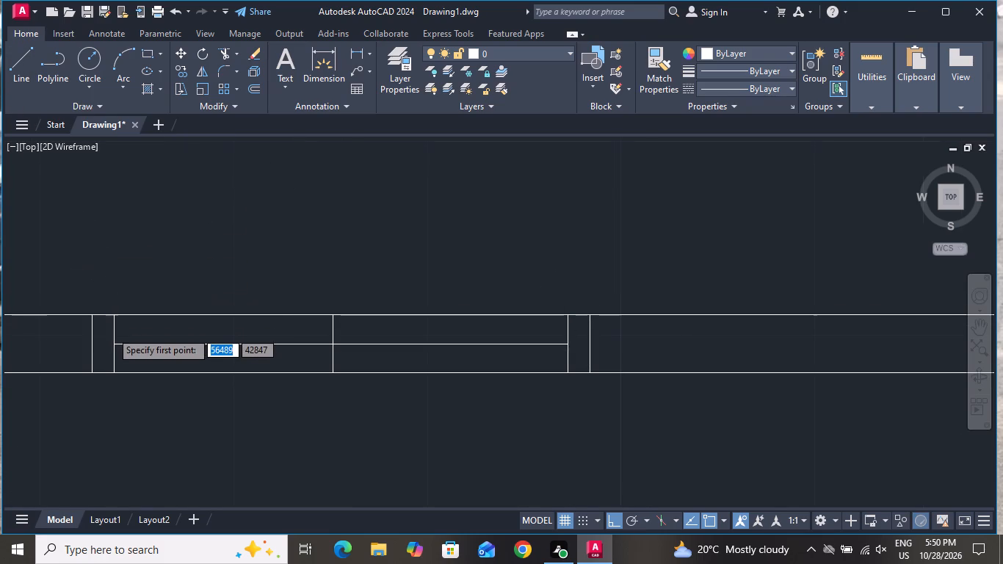
{"action": "scroll", "coordinate": [111, 331], "scroll_direction": "up", "scroll_amount": 1}
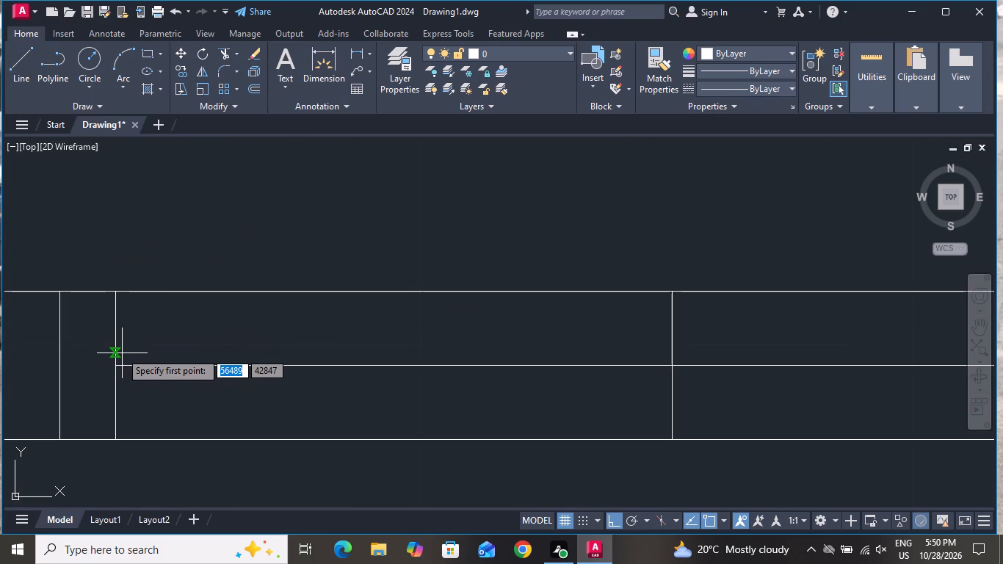
{"action": "left_click", "coordinate": [115, 350]}
{"action": "scroll", "coordinate": [372, 314], "scroll_direction": "down", "scroll_amount": 2}
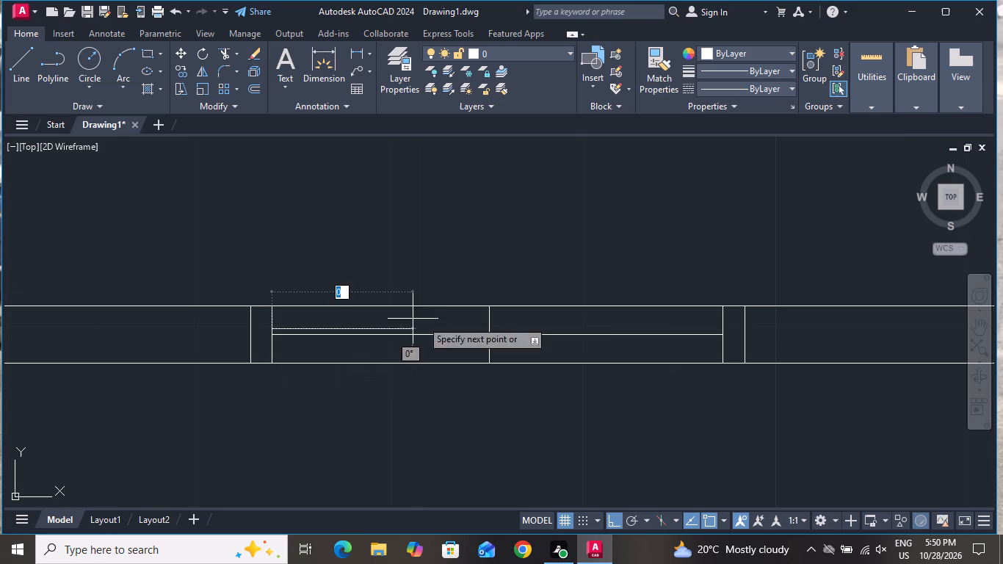
{"action": "scroll", "coordinate": [681, 322], "scroll_direction": "up", "scroll_amount": 4}
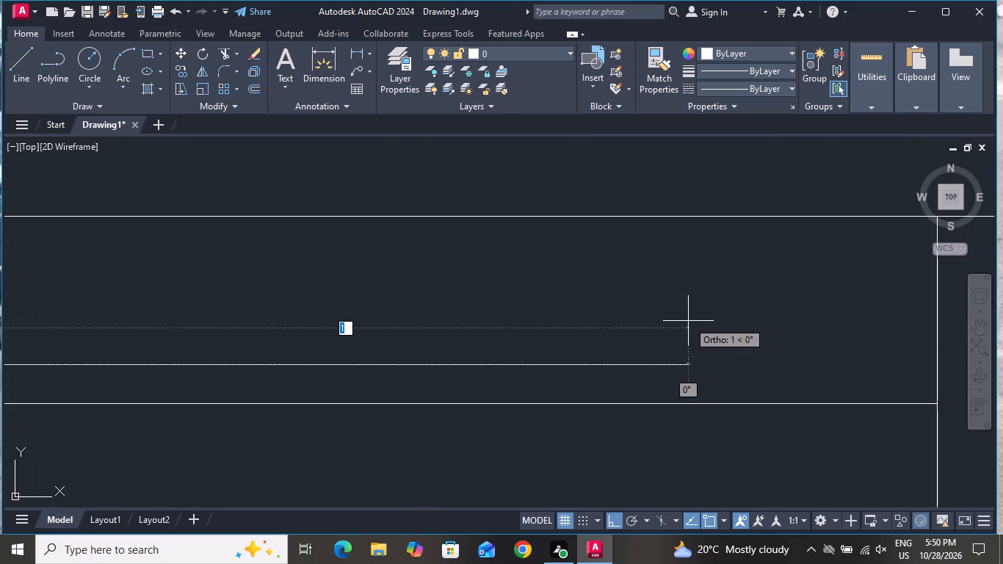
{"action": "scroll", "coordinate": [724, 337], "scroll_direction": "up", "scroll_amount": 3}
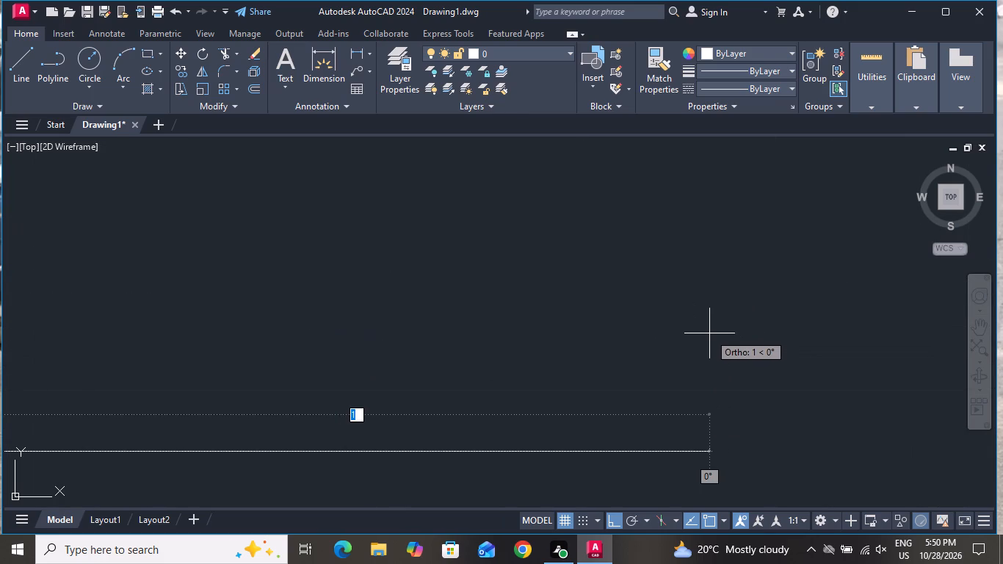
{"action": "scroll", "coordinate": [709, 333], "scroll_direction": "down", "scroll_amount": 6}
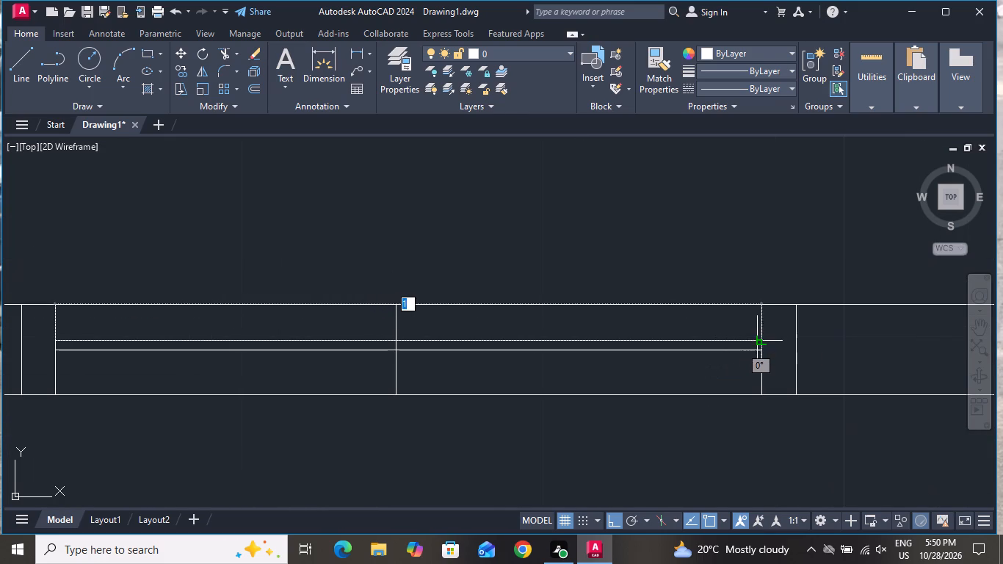
{"action": "left_click", "coordinate": [759, 341]}
{"action": "right_click", "coordinate": [759, 342]}
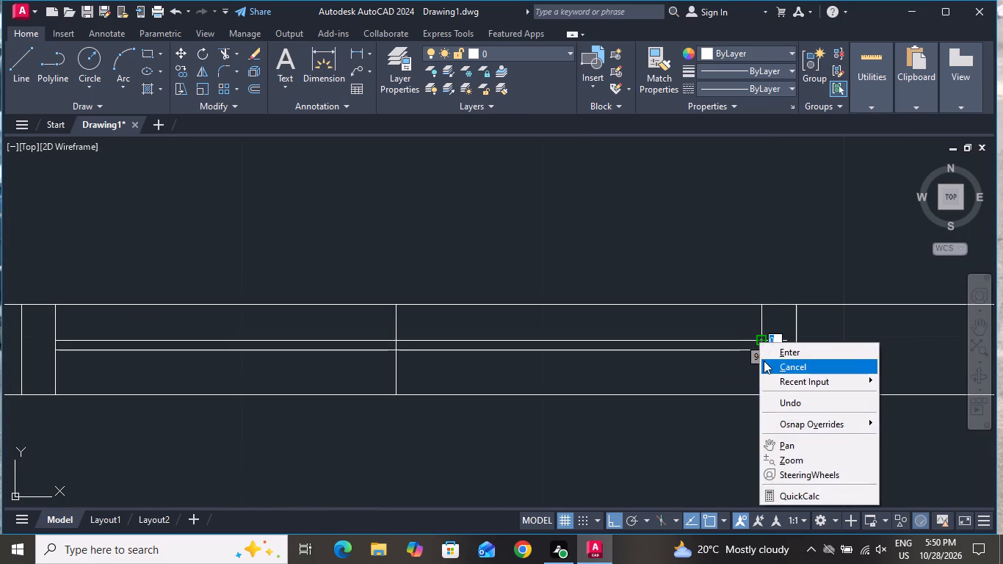
{"action": "left_click", "coordinate": [764, 361]}
Draw a matching horizontal line just below the mid-thickness line, running between the same two inner jamb lines.
{"action": "left_click", "coordinate": [22, 65]}
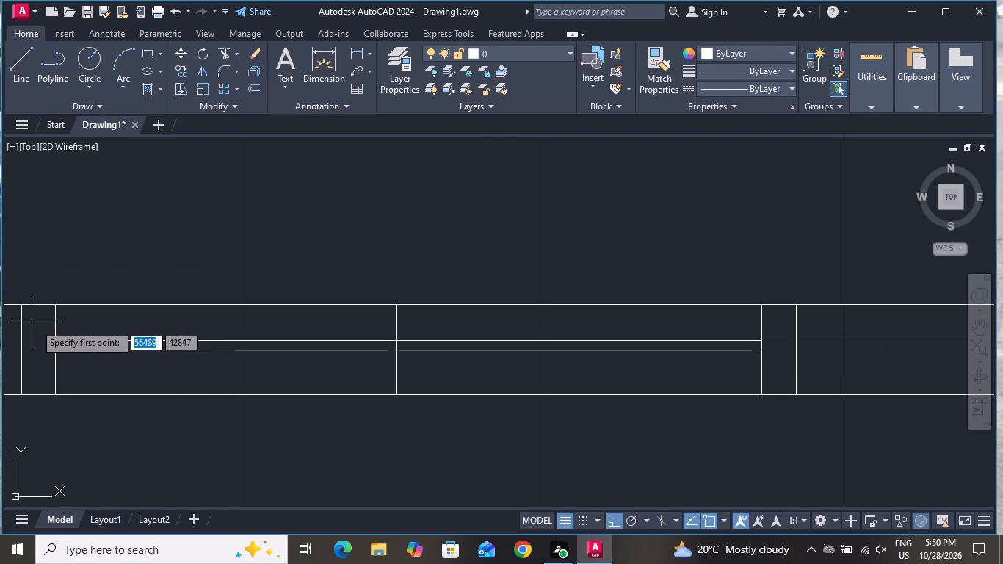
{"action": "left_click", "coordinate": [53, 361]}
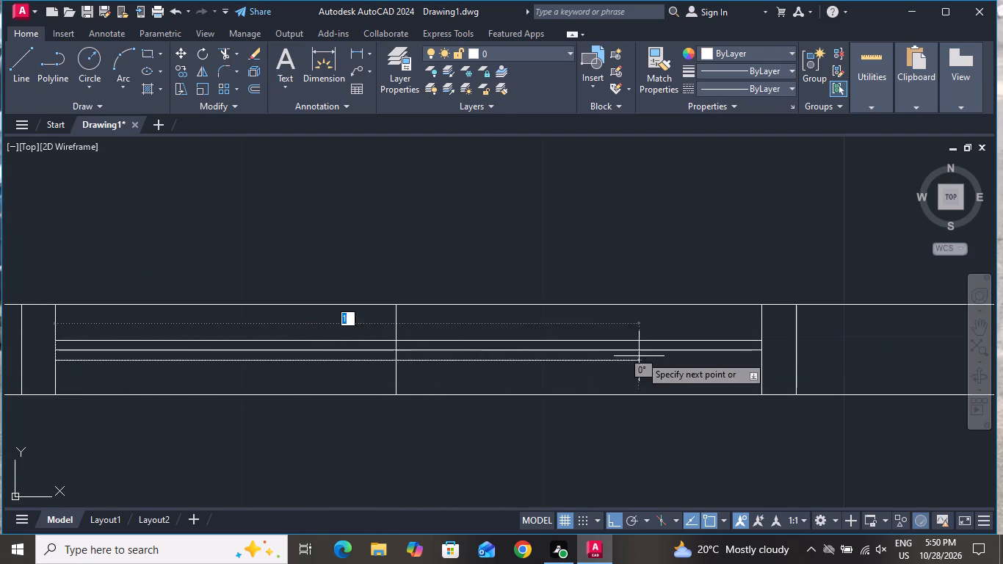
{"action": "left_click", "coordinate": [765, 364]}
{"action": "left_click", "coordinate": [764, 364]}
{"action": "right_click", "coordinate": [764, 364]}
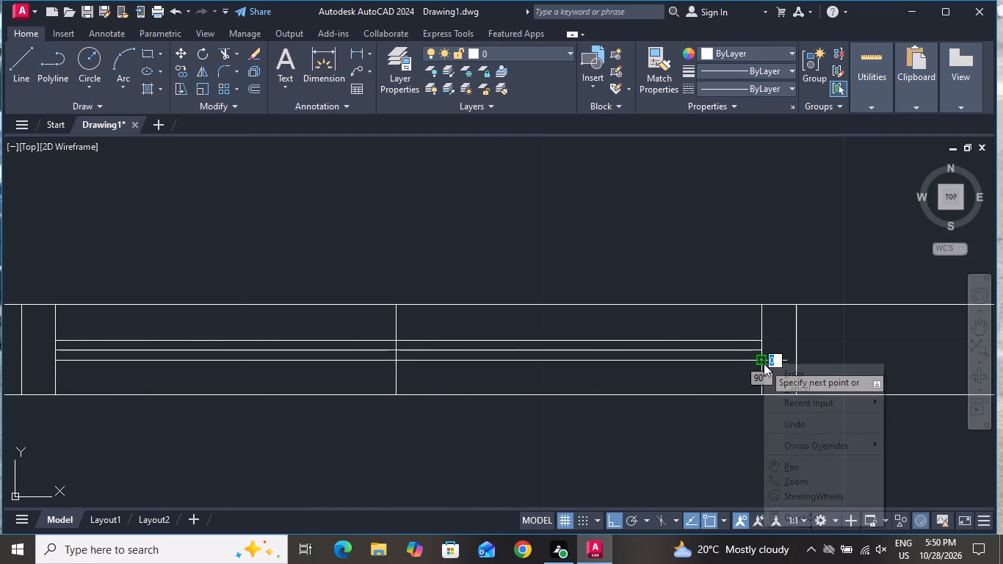
{"action": "left_click", "coordinate": [793, 388]}
Select the window's central vertical line together with the horizontal mid-thickness line it crosses.
{"action": "scroll", "coordinate": [368, 333], "scroll_direction": "up", "scroll_amount": 2}
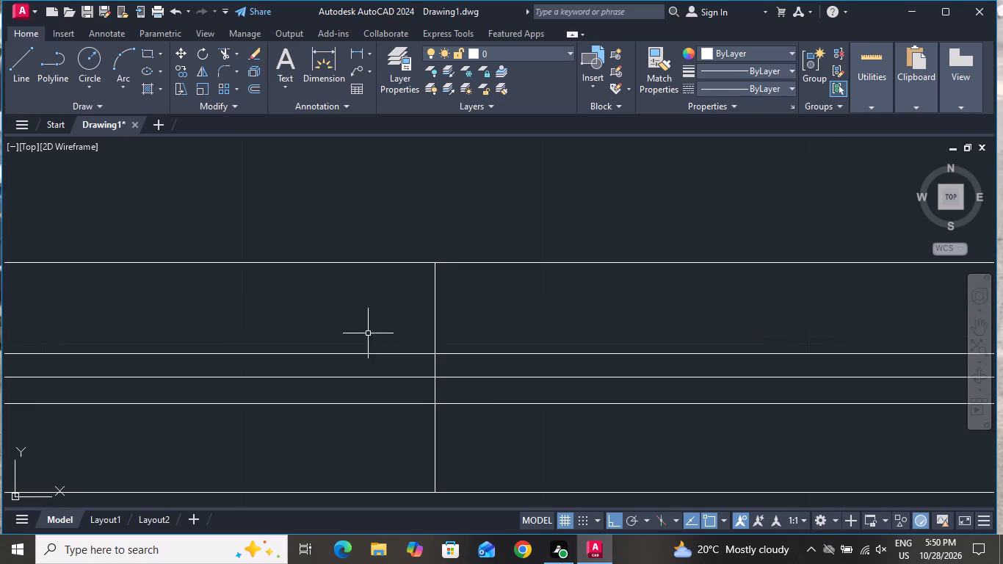
{"action": "left_click", "coordinate": [452, 368]}
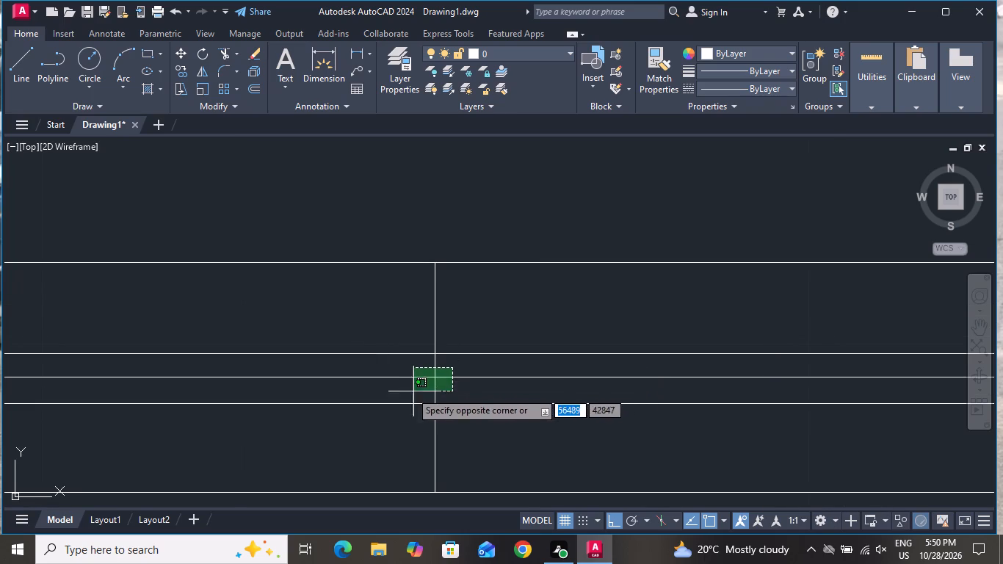
{"action": "left_click", "coordinate": [409, 391]}
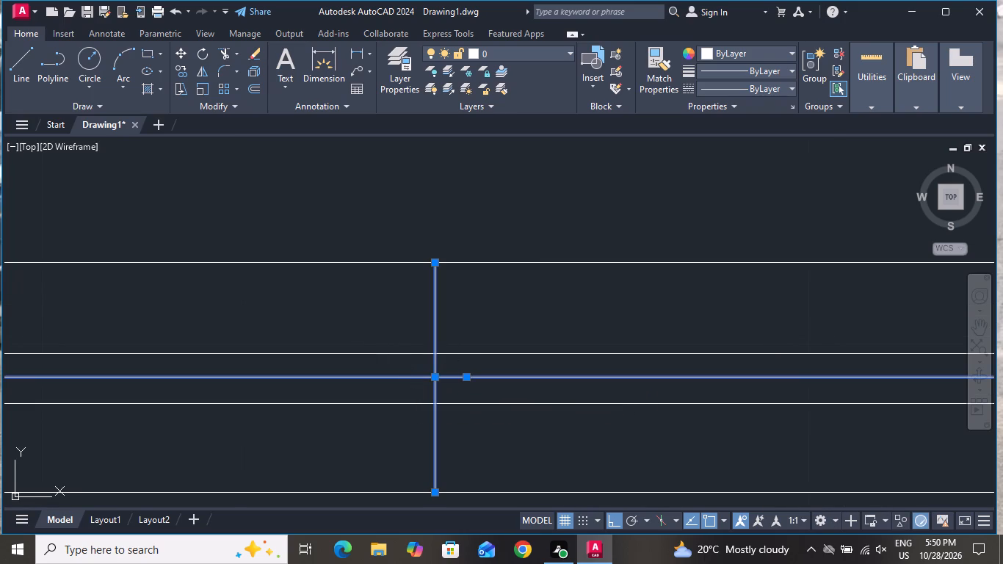
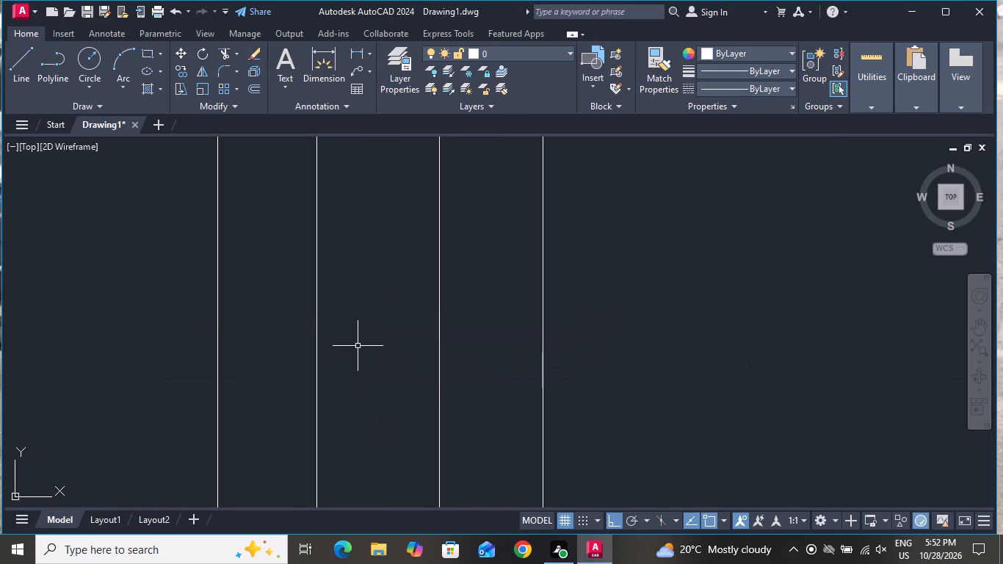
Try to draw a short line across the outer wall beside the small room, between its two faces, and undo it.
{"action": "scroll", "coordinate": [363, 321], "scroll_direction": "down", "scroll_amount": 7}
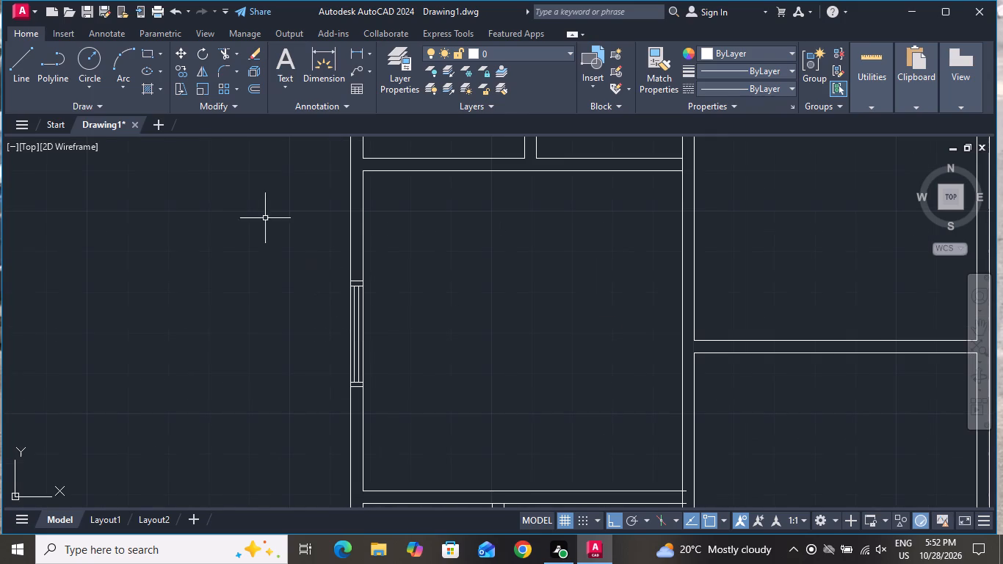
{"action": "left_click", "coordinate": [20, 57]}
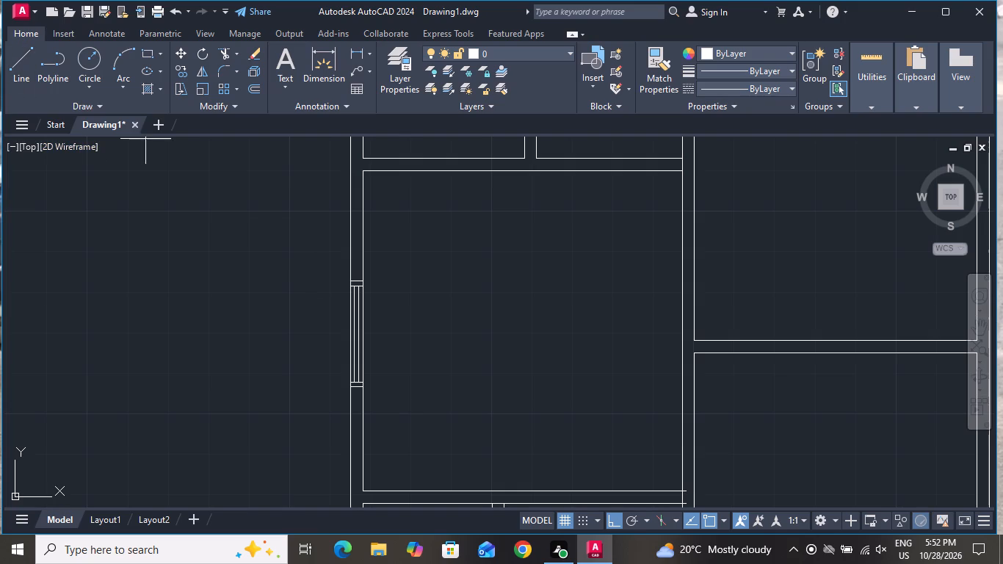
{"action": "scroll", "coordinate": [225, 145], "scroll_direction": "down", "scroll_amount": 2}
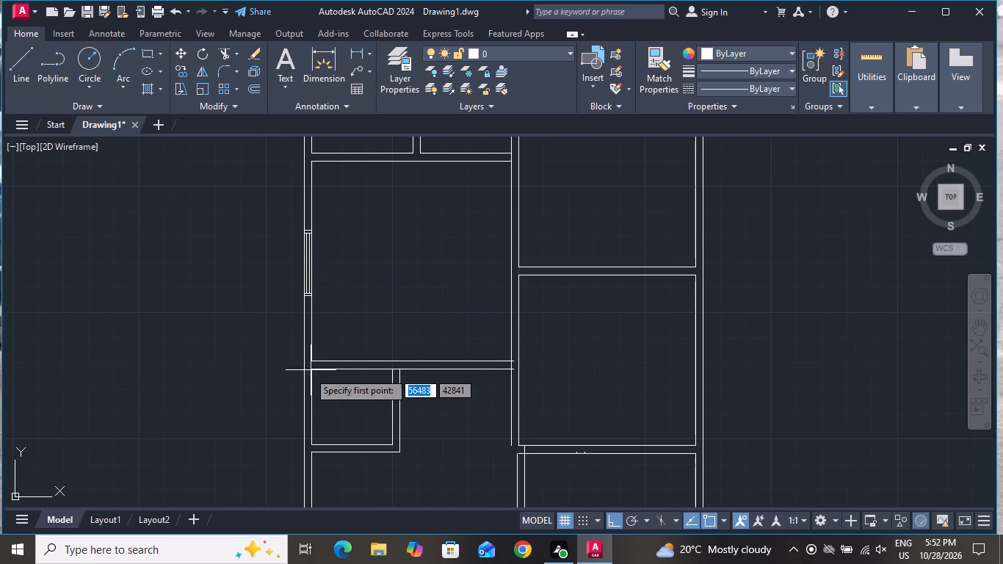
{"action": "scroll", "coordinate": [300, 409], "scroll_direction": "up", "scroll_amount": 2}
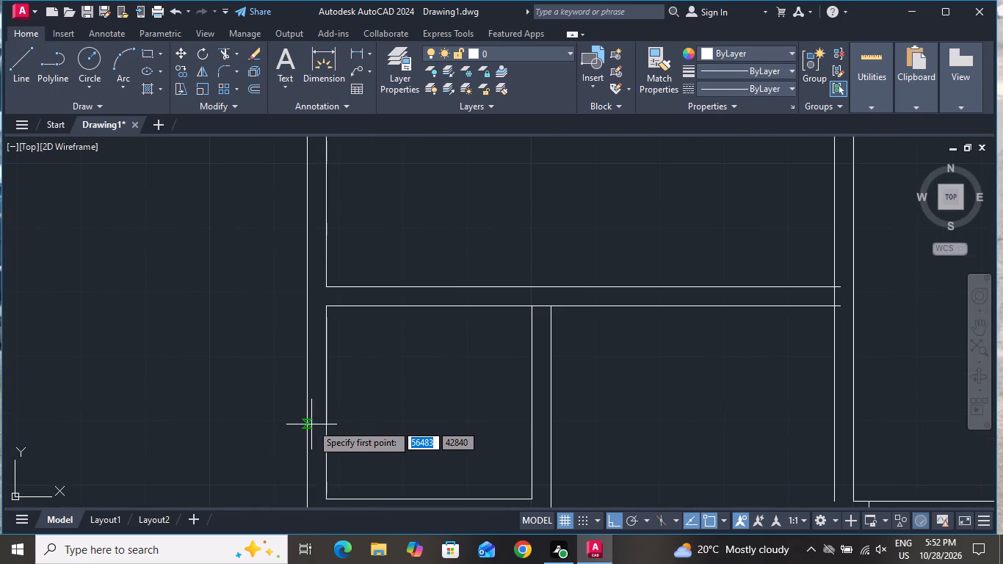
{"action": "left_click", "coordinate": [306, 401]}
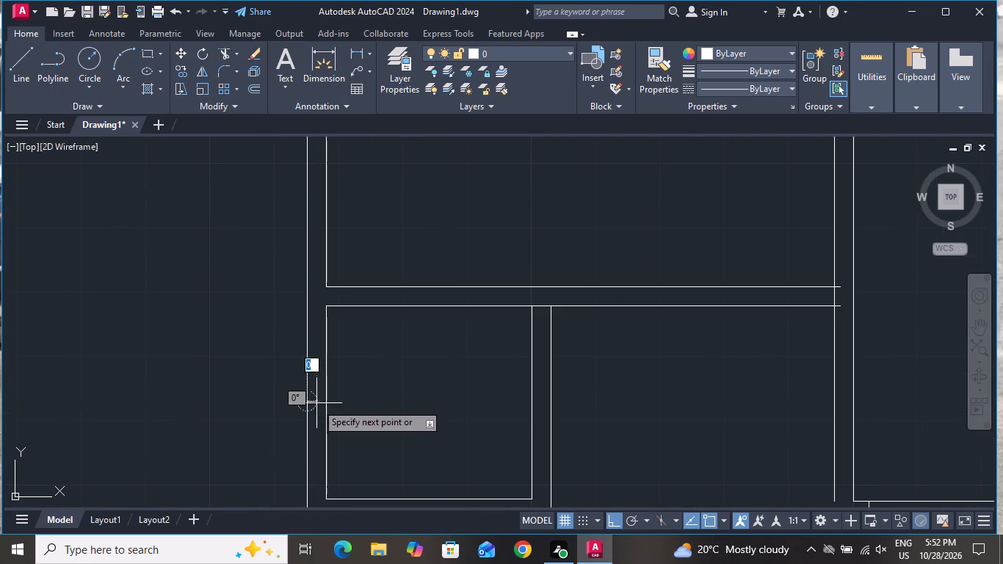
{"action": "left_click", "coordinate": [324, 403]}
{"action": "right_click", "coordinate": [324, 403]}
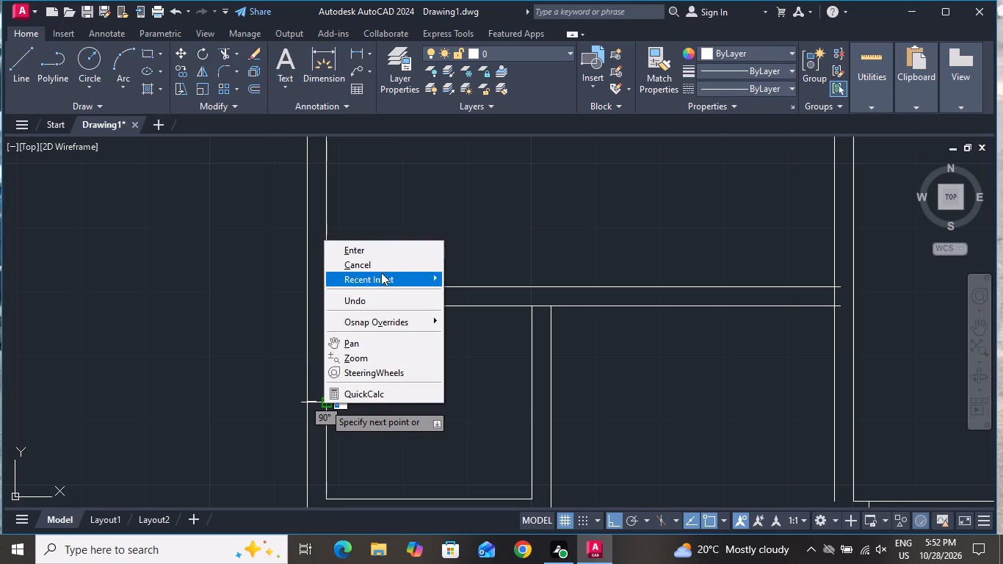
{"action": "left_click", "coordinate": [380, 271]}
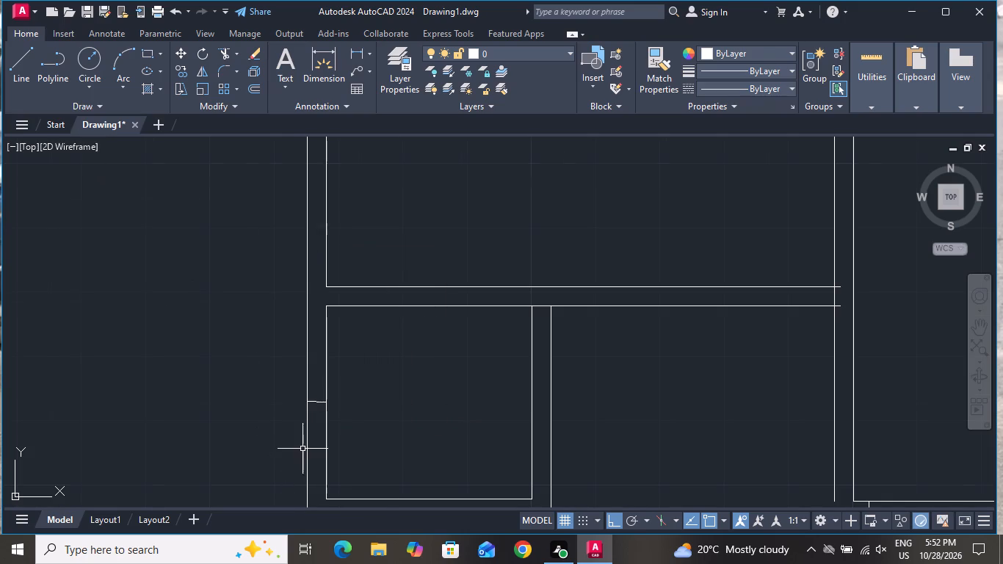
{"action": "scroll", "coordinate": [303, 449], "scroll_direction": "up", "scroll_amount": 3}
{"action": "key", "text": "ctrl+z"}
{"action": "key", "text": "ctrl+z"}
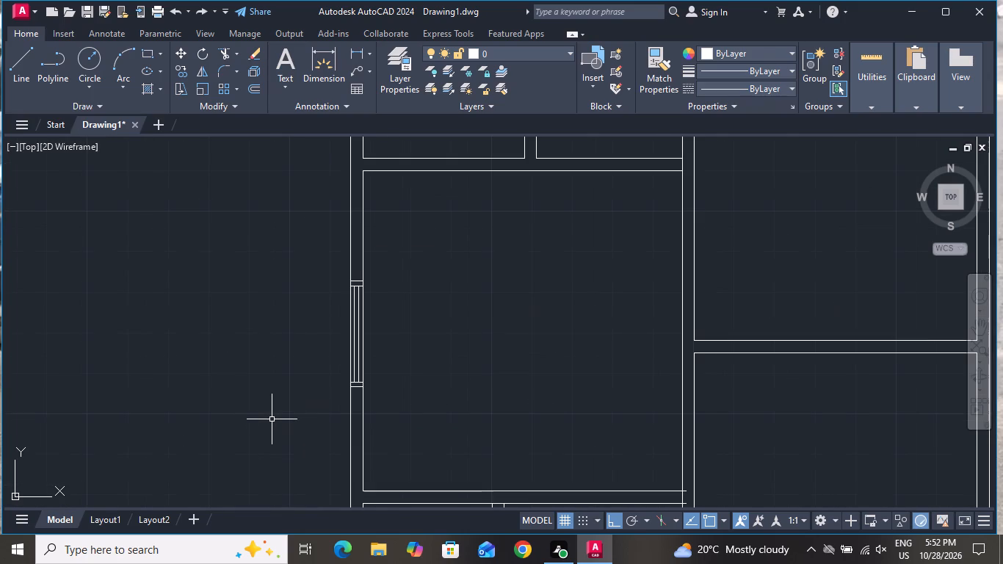
Draw a horizontal line across the small room's outer wall from the midpoint of the inner face to the outer face.
{"action": "left_click", "coordinate": [10, 49]}
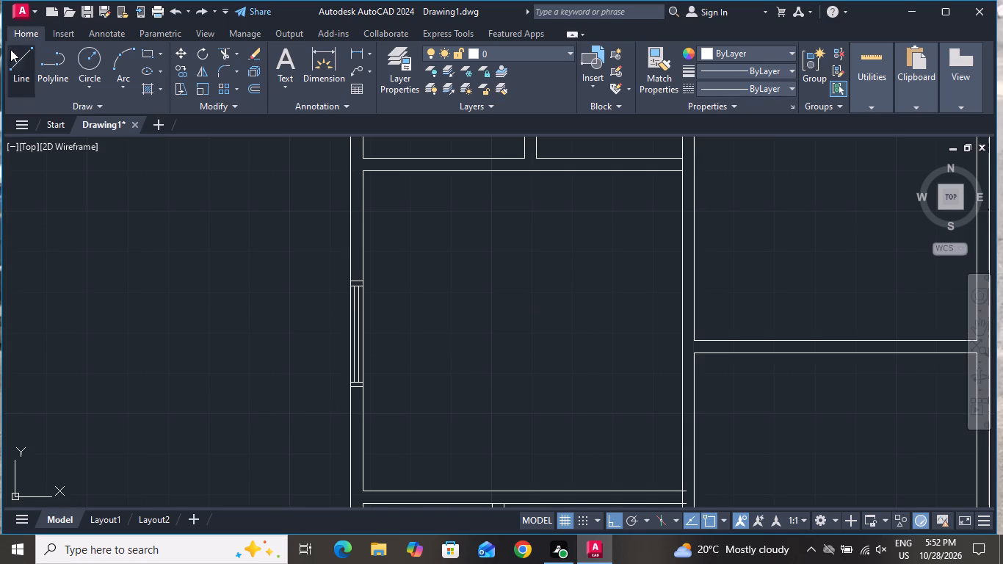
{"action": "scroll", "coordinate": [89, 147], "scroll_direction": "down", "scroll_amount": 2}
{"action": "scroll", "coordinate": [206, 313], "scroll_direction": "up", "scroll_amount": 2}
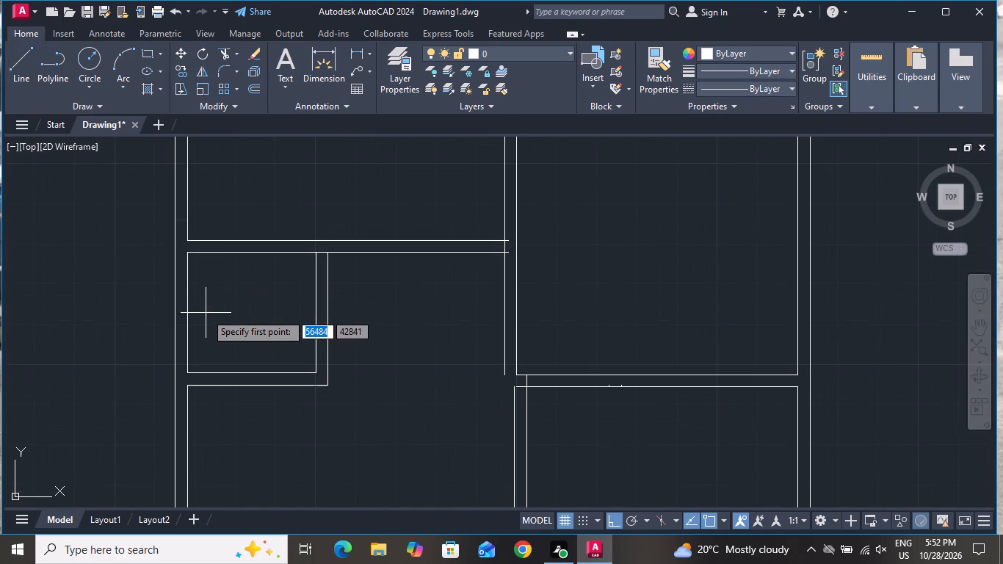
{"action": "left_click", "coordinate": [190, 315]}
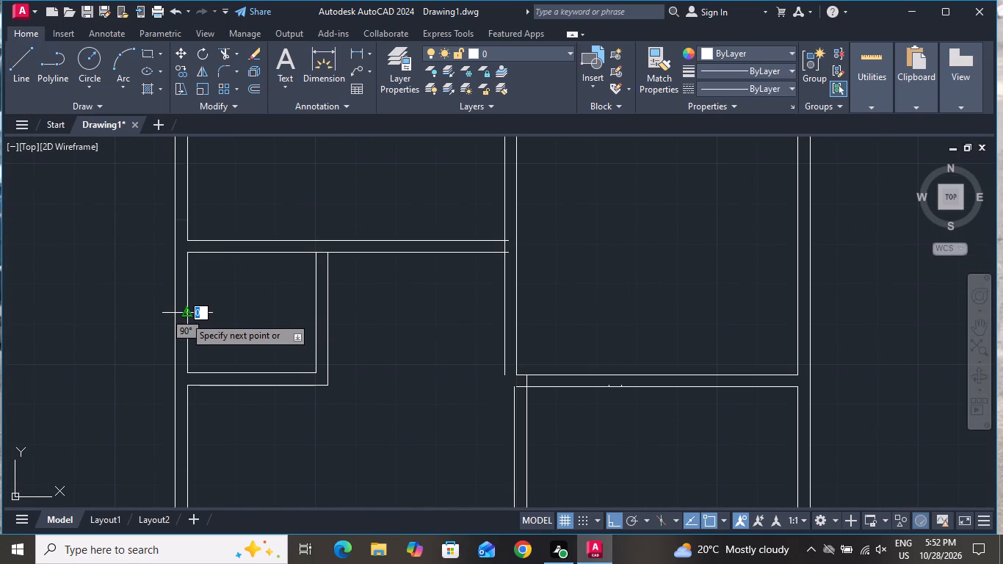
{"action": "scroll", "coordinate": [175, 325], "scroll_direction": "up", "scroll_amount": 3}
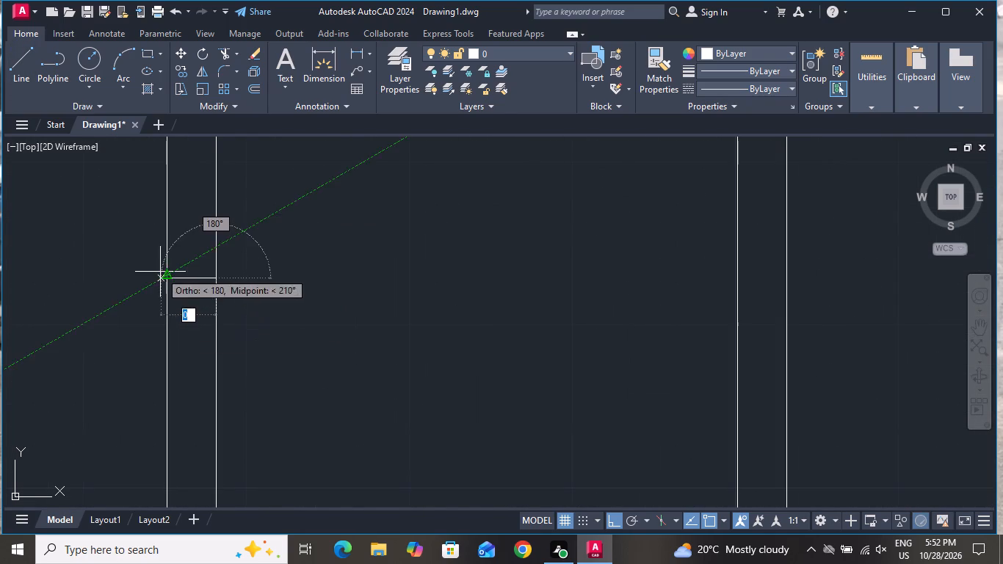
{"action": "left_click", "coordinate": [162, 270]}
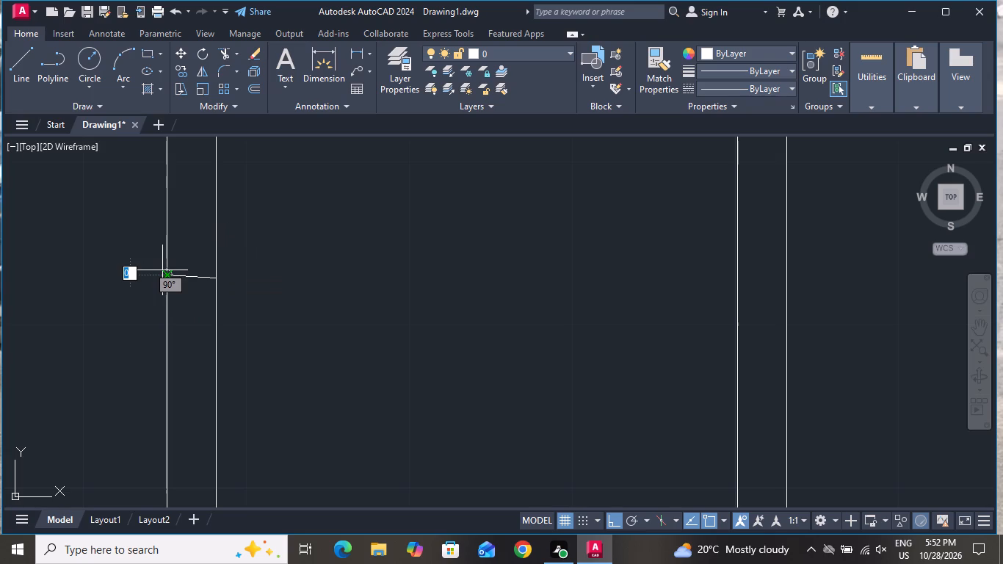
{"action": "key", "text": "ctrl+z"}
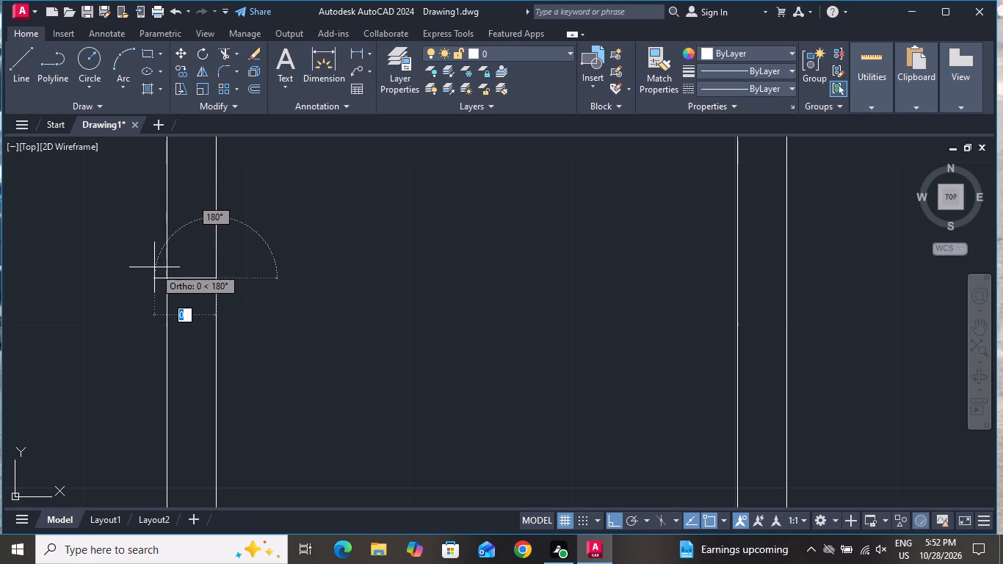
{"action": "scroll", "coordinate": [165, 276], "scroll_direction": "up", "scroll_amount": 3}
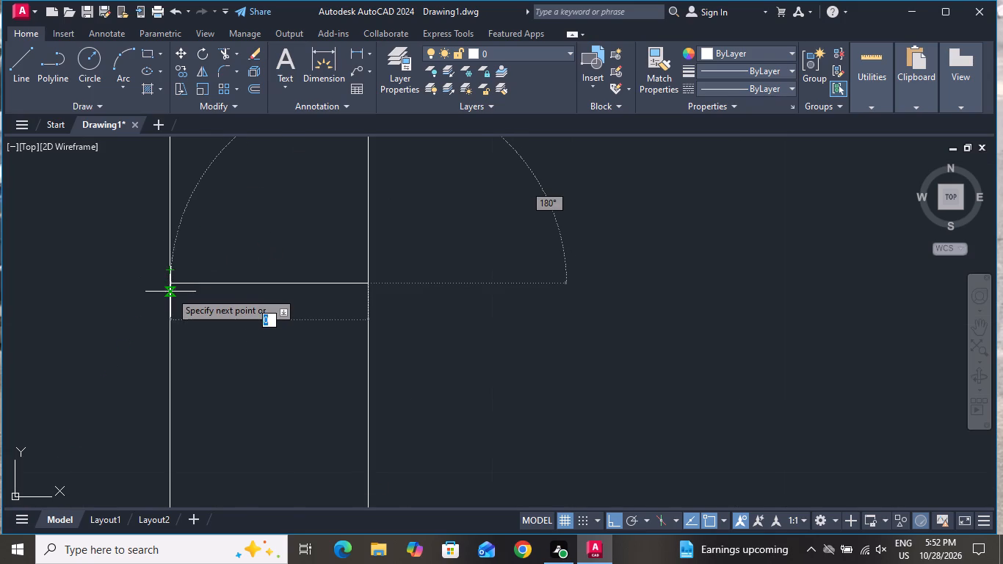
{"action": "left_click", "coordinate": [170, 281]}
{"action": "right_click", "coordinate": [170, 281]}
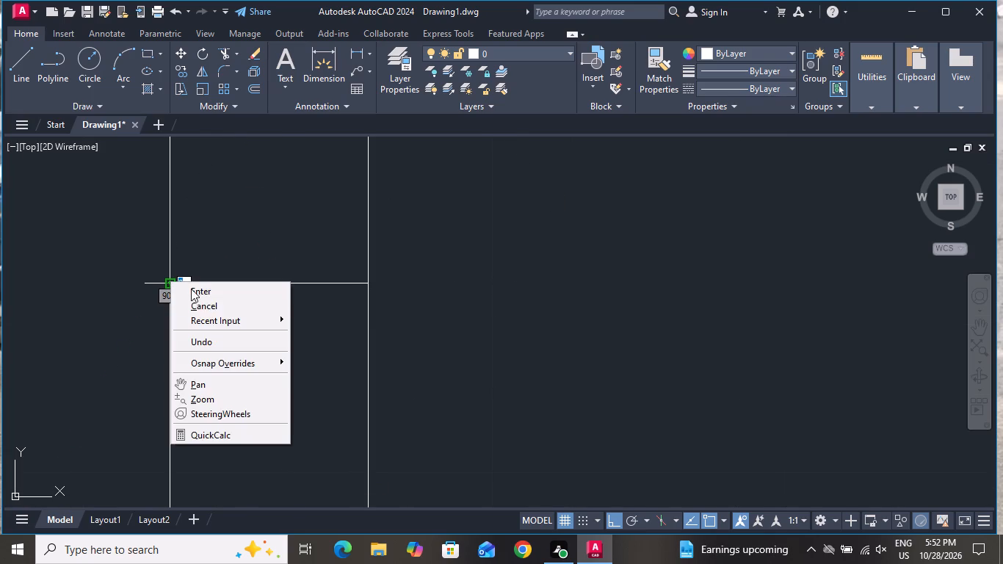
{"action": "left_click", "coordinate": [211, 310]}
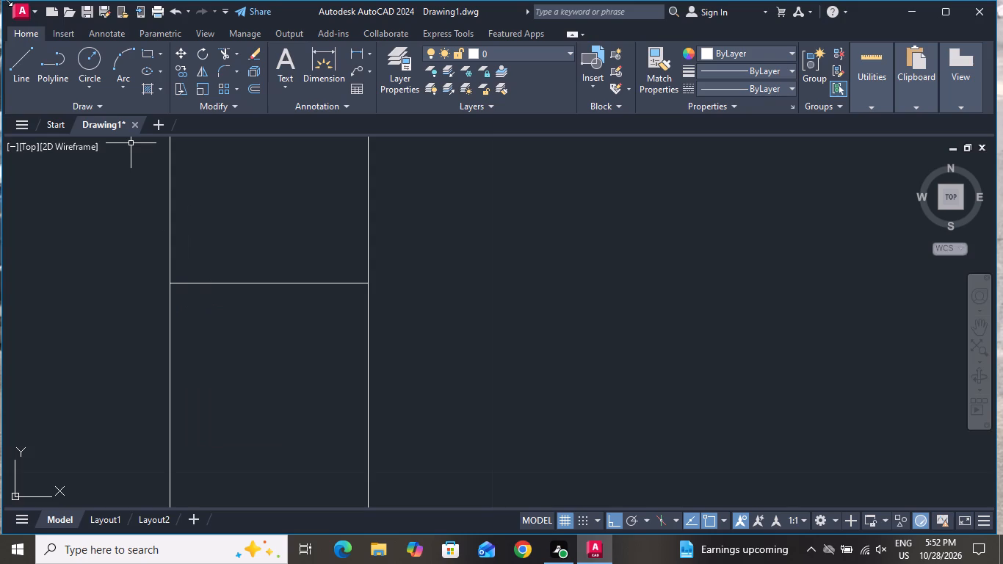
Draw a horizontal jamb line across the small room's outer wall, a short distance above the wall's central line.
{"action": "left_click", "coordinate": [26, 59]}
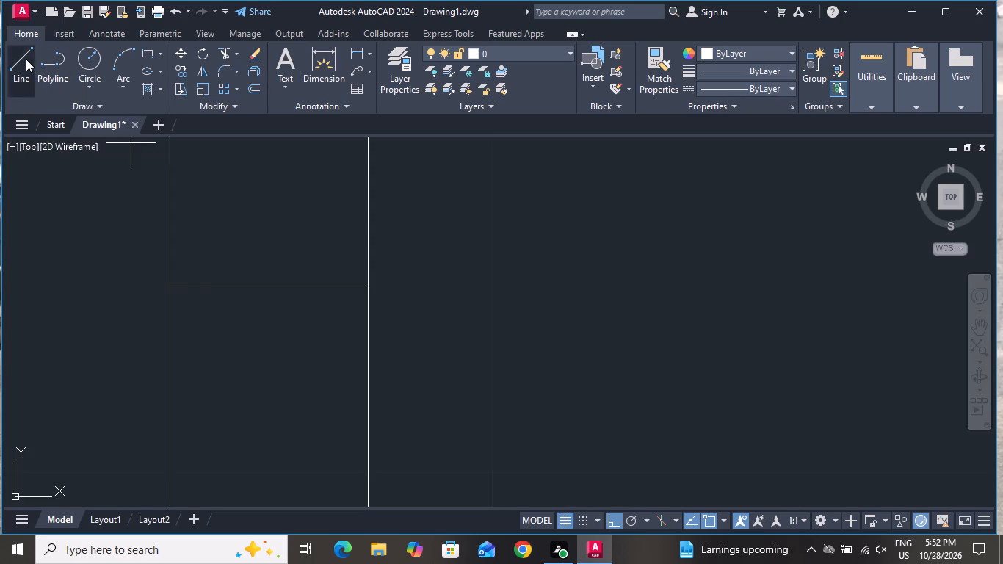
{"action": "scroll", "coordinate": [191, 260], "scroll_direction": "down", "scroll_amount": 3}
{"action": "scroll", "coordinate": [416, 325], "scroll_direction": "down", "scroll_amount": 1}
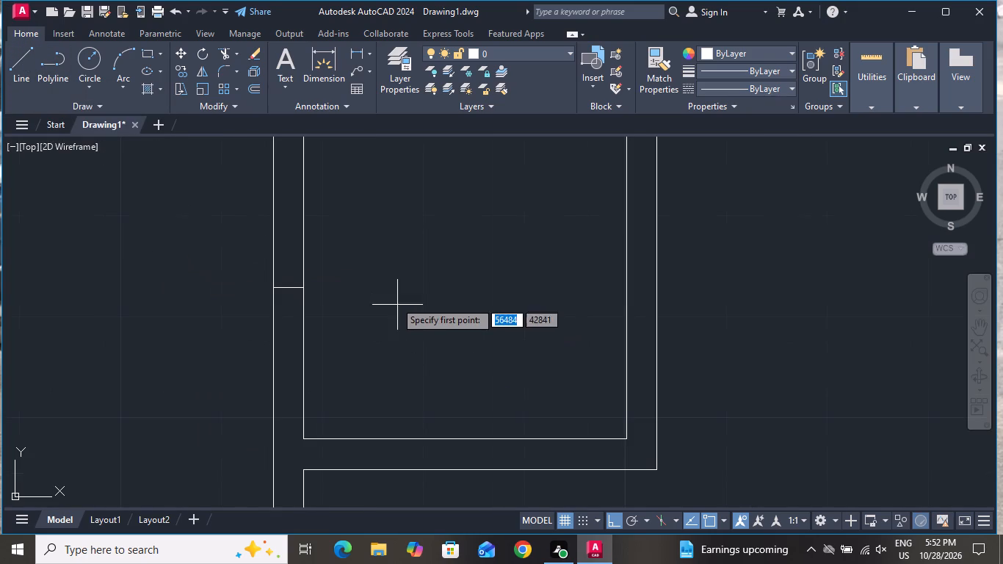
{"action": "scroll", "coordinate": [280, 236], "scroll_direction": "up", "scroll_amount": 2}
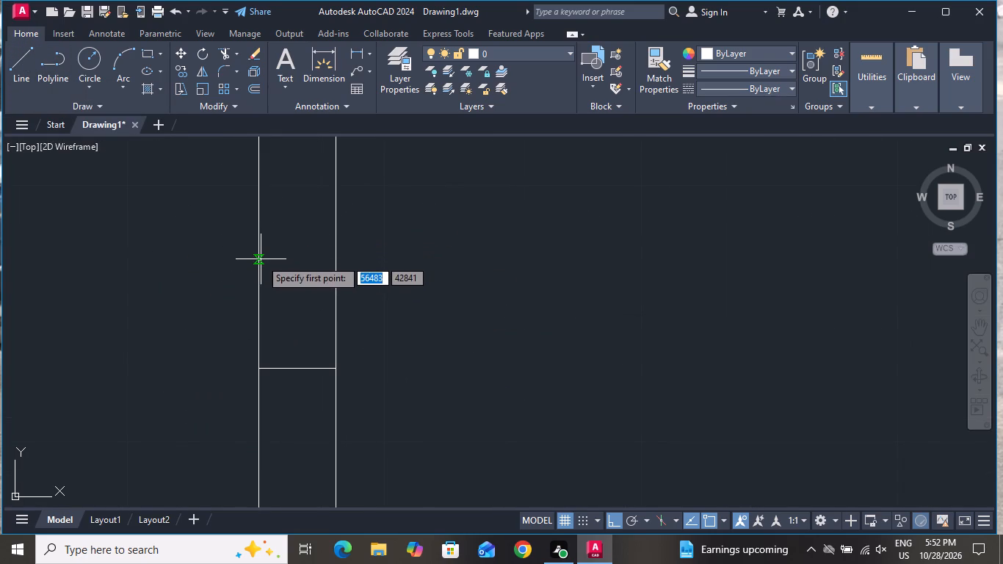
{"action": "left_click", "coordinate": [261, 258]}
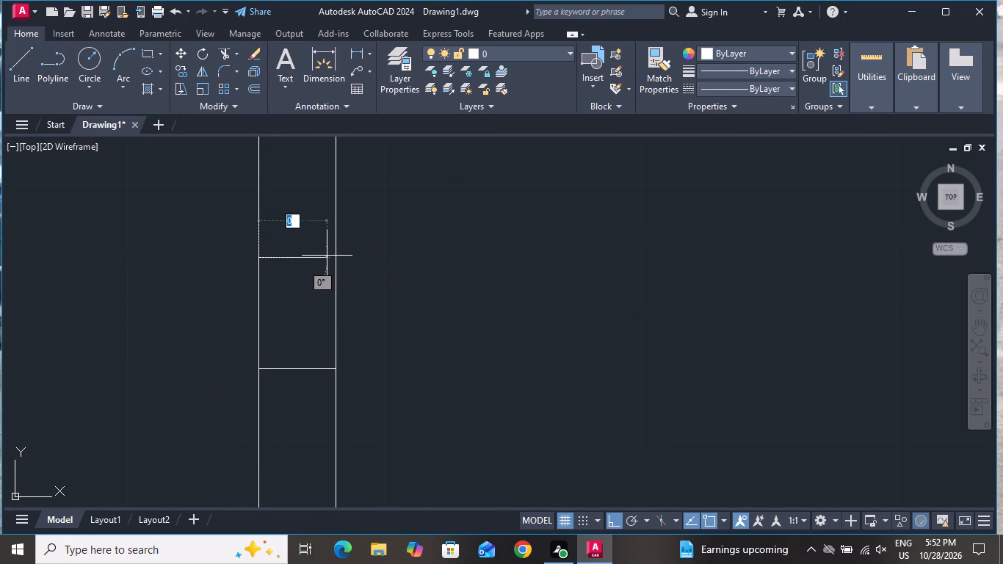
{"action": "left_click", "coordinate": [337, 255]}
{"action": "right_click", "coordinate": [337, 255]}
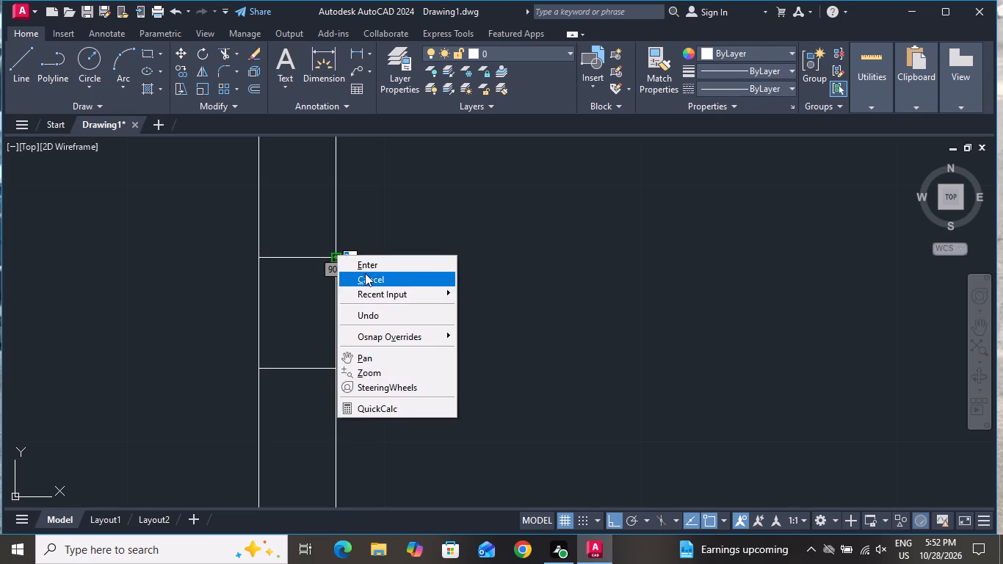
{"action": "left_click", "coordinate": [365, 273]}
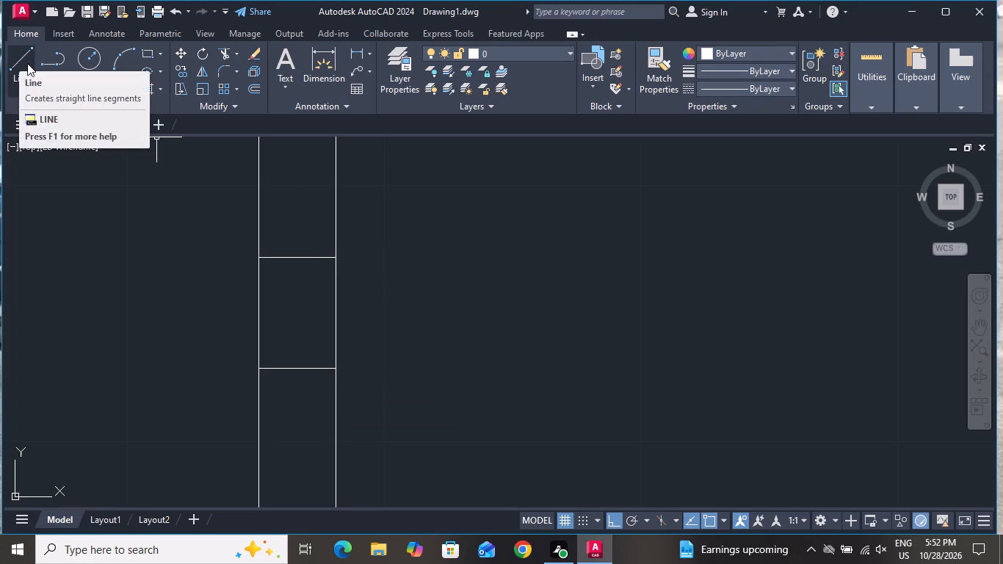
Draw a matching horizontal jamb line across the same wall, the same distance below the central line.
{"action": "left_click", "coordinate": [25, 65]}
{"action": "scroll", "coordinate": [267, 203], "scroll_direction": "down", "scroll_amount": 3}
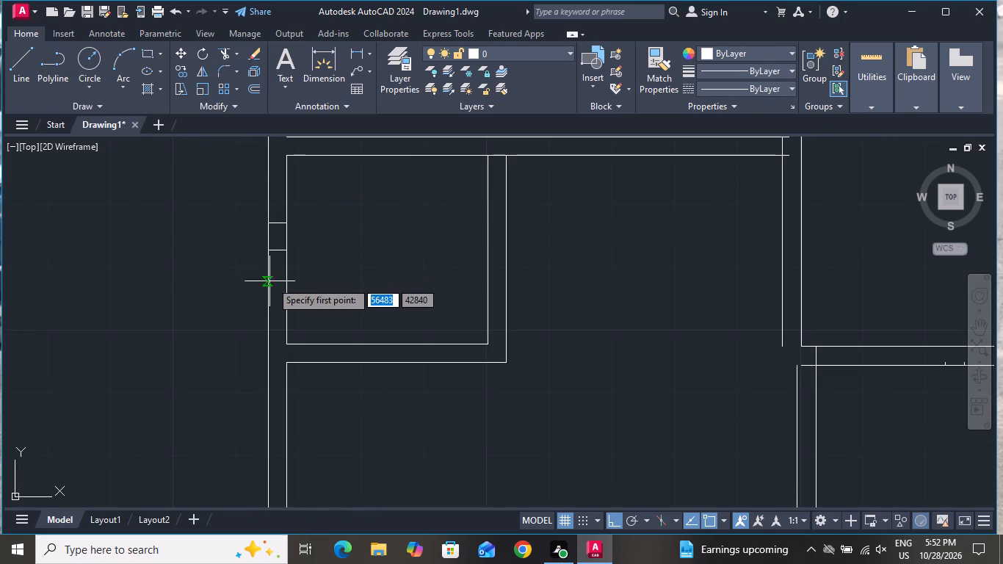
{"action": "scroll", "coordinate": [271, 281], "scroll_direction": "up", "scroll_amount": 2}
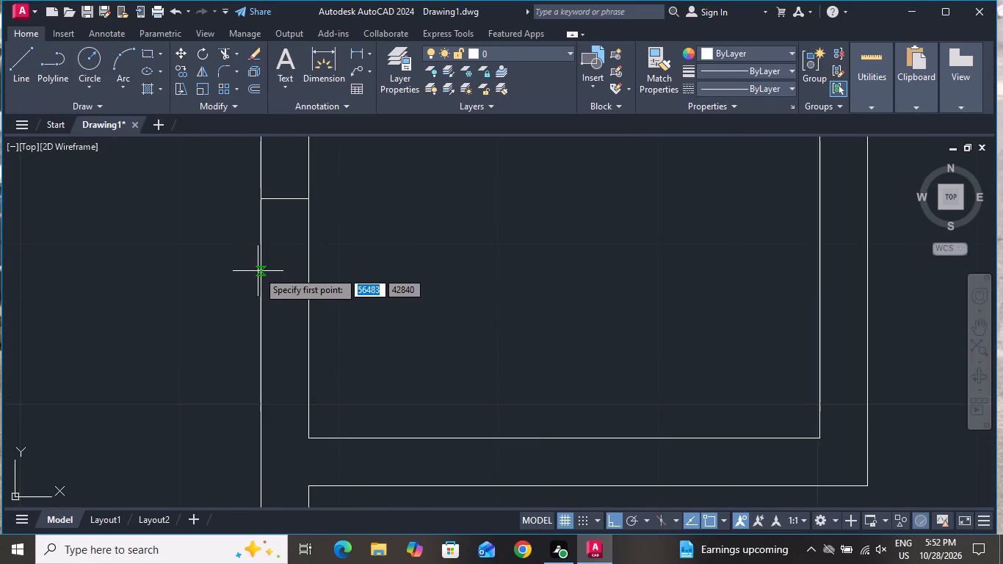
{"action": "left_click", "coordinate": [258, 271]}
{"action": "left_click", "coordinate": [311, 268]}
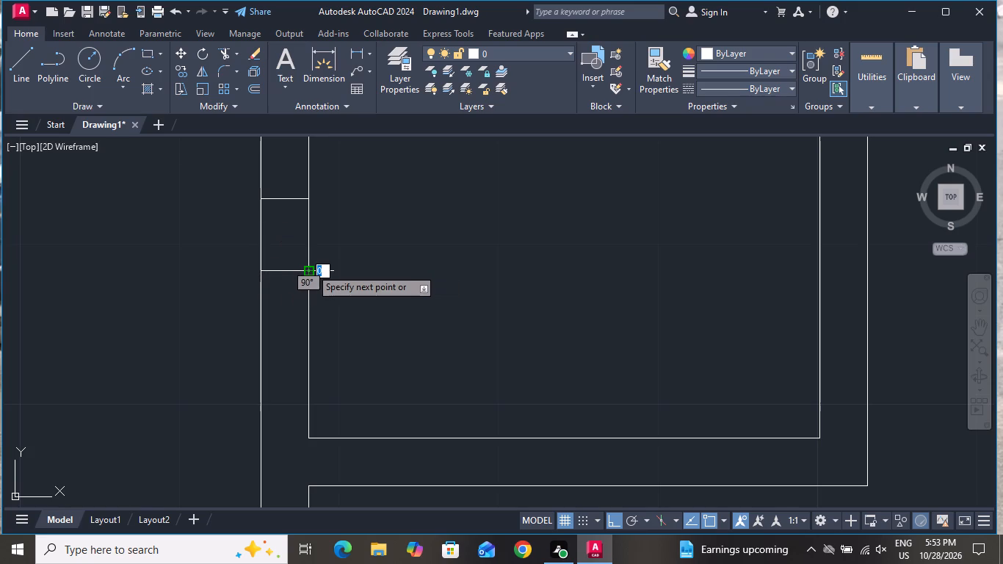
{"action": "right_click", "coordinate": [311, 268]}
{"action": "left_click", "coordinate": [319, 286]}
Draw a second horizontal jamb line across the wall just above the upper jamb line of the small room's window.
{"action": "scroll", "coordinate": [316, 262], "scroll_direction": "down", "scroll_amount": 2}
{"action": "left_click", "coordinate": [33, 62]}
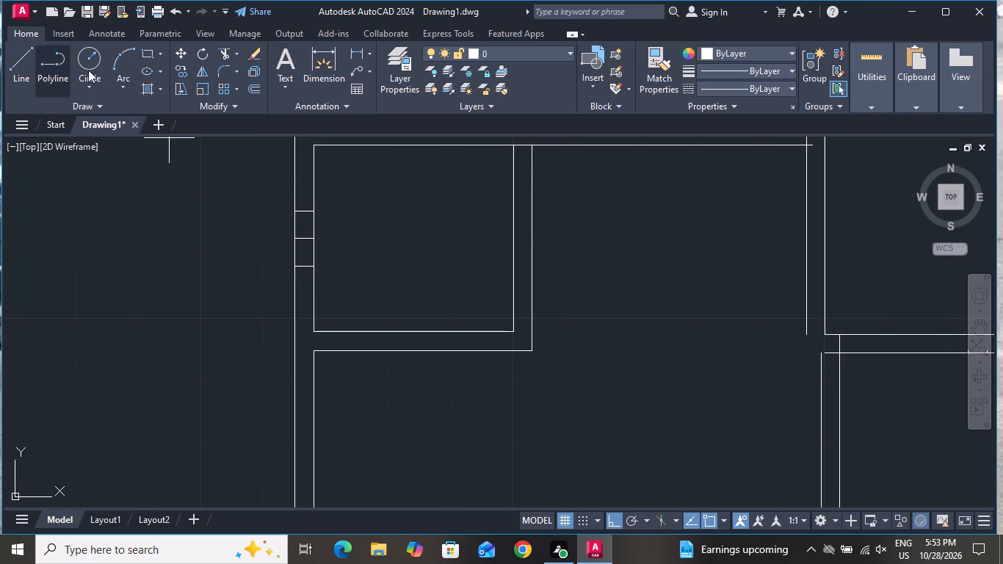
{"action": "scroll", "coordinate": [298, 189], "scroll_direction": "up", "scroll_amount": 3}
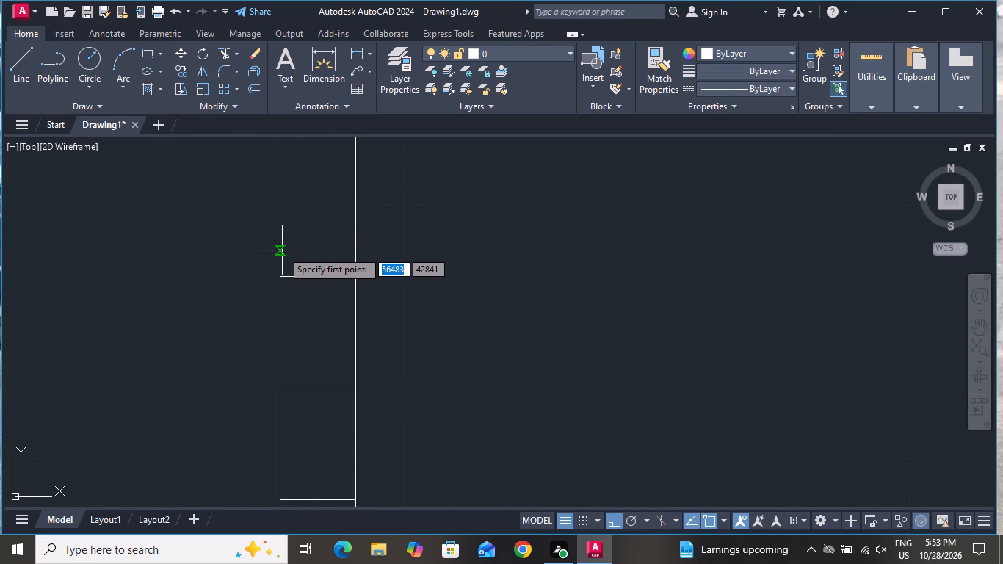
{"action": "left_click", "coordinate": [282, 261]}
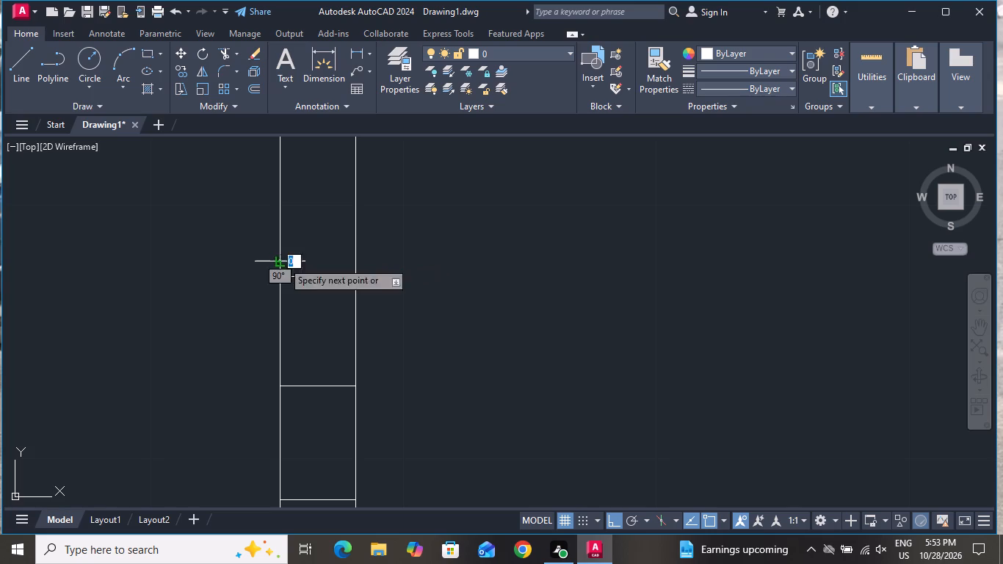
{"action": "left_click", "coordinate": [352, 260]}
{"action": "right_click", "coordinate": [354, 259]}
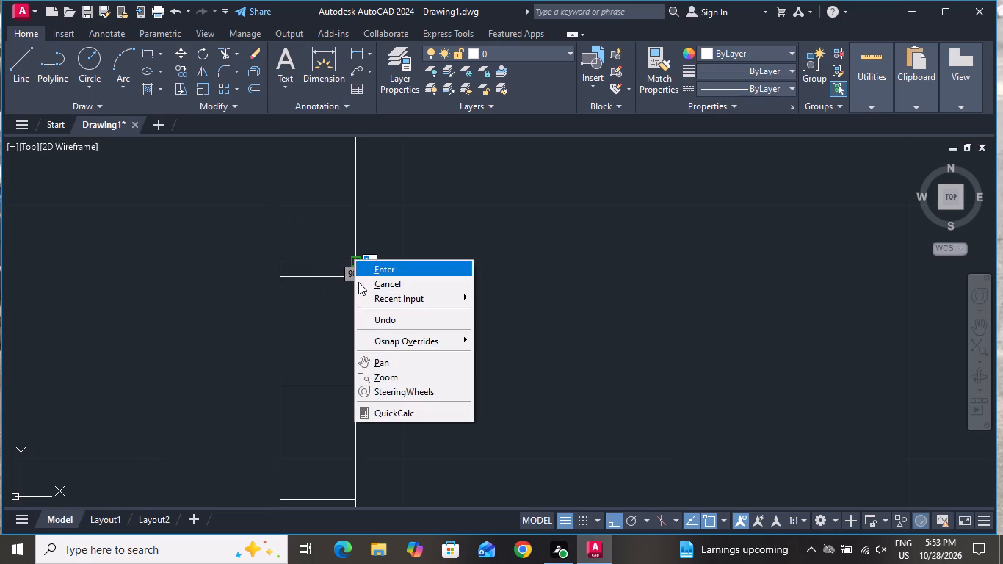
{"action": "left_click", "coordinate": [358, 282]}
Draw a second horizontal jamb line across the wall just below the lower jamb line of the small room's window.
{"action": "left_click", "coordinate": [17, 52]}
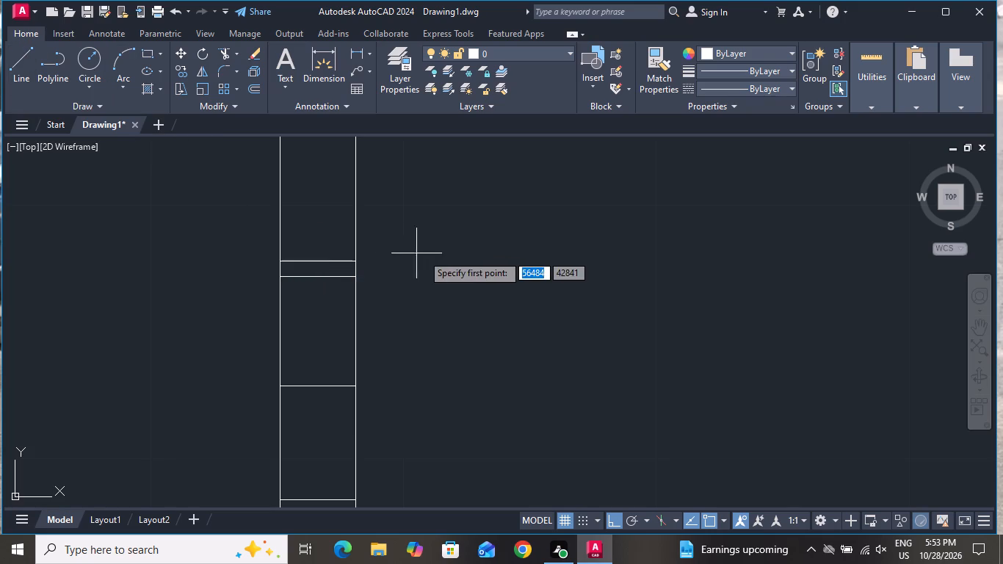
{"action": "scroll", "coordinate": [427, 256], "scroll_direction": "down", "scroll_amount": 2}
{"action": "scroll", "coordinate": [373, 378], "scroll_direction": "up", "scroll_amount": 2}
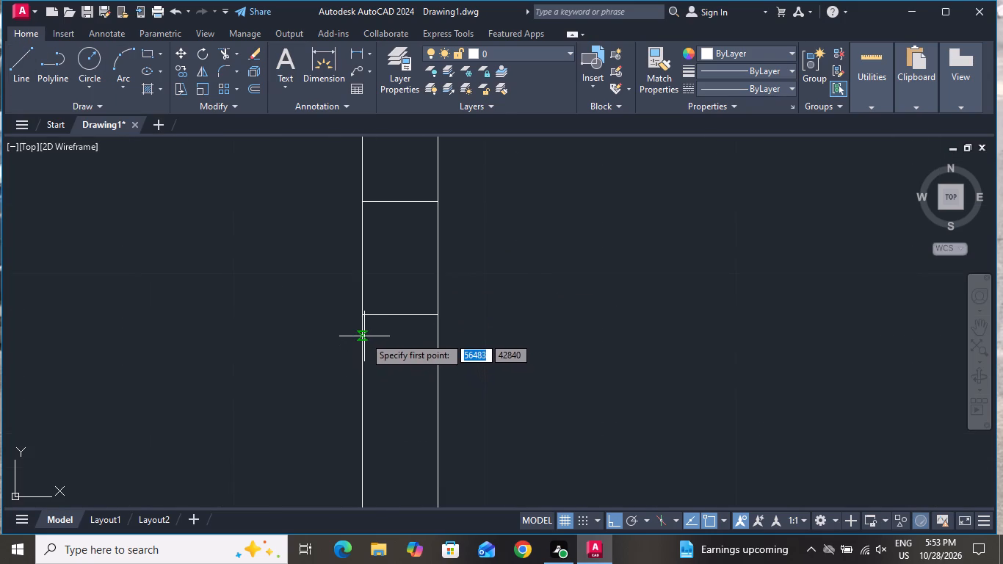
{"action": "left_click", "coordinate": [363, 336]}
{"action": "left_click", "coordinate": [441, 333]}
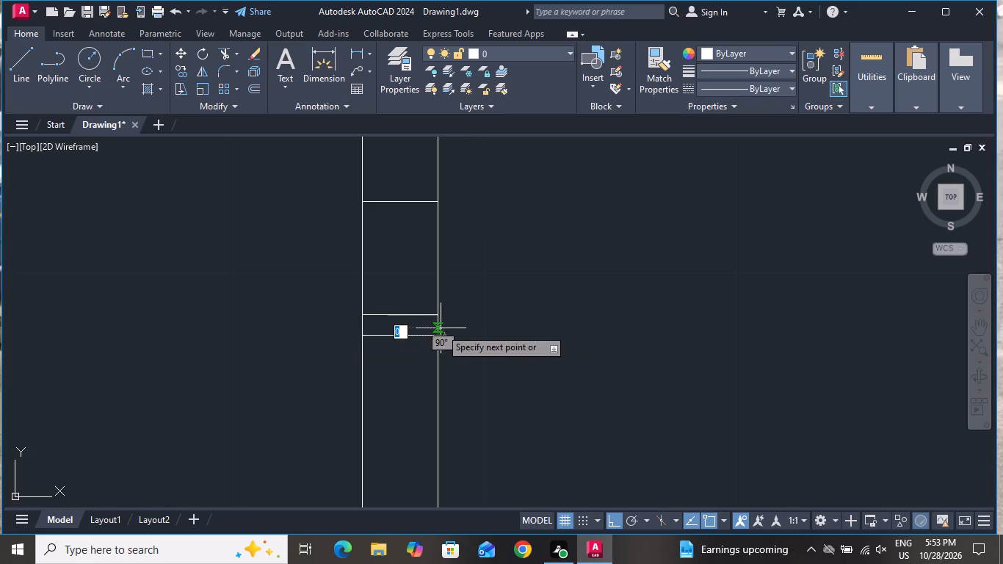
{"action": "right_click", "coordinate": [438, 328]}
{"action": "left_click", "coordinate": [442, 344]}
Draw a vertical glass line along the middle of the small room's window, from the upper inner jamb line to the lower inner one.
{"action": "scroll", "coordinate": [442, 344], "scroll_direction": "down", "scroll_amount": 2}
{"action": "left_click", "coordinate": [23, 68]}
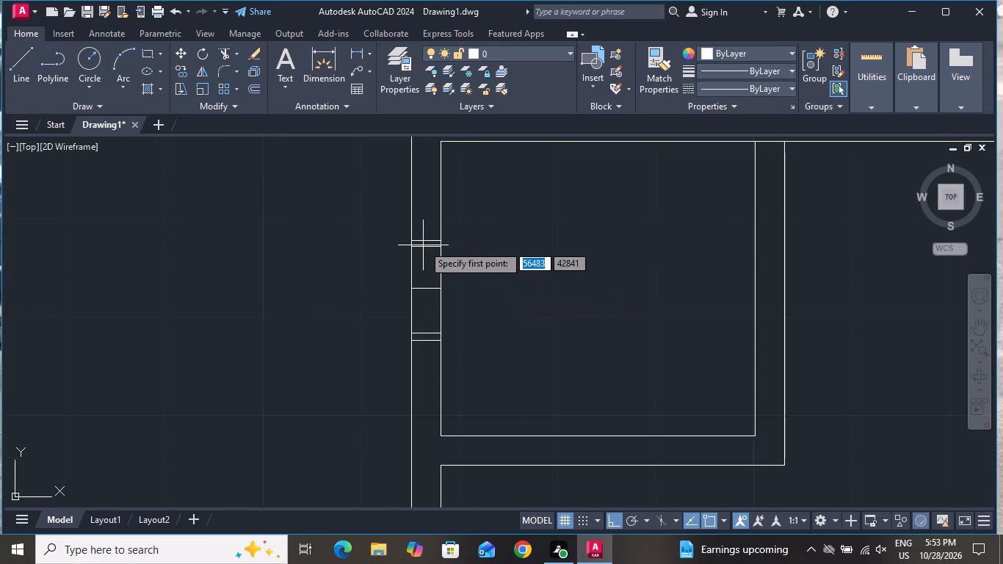
{"action": "scroll", "coordinate": [423, 245], "scroll_direction": "up", "scroll_amount": 3}
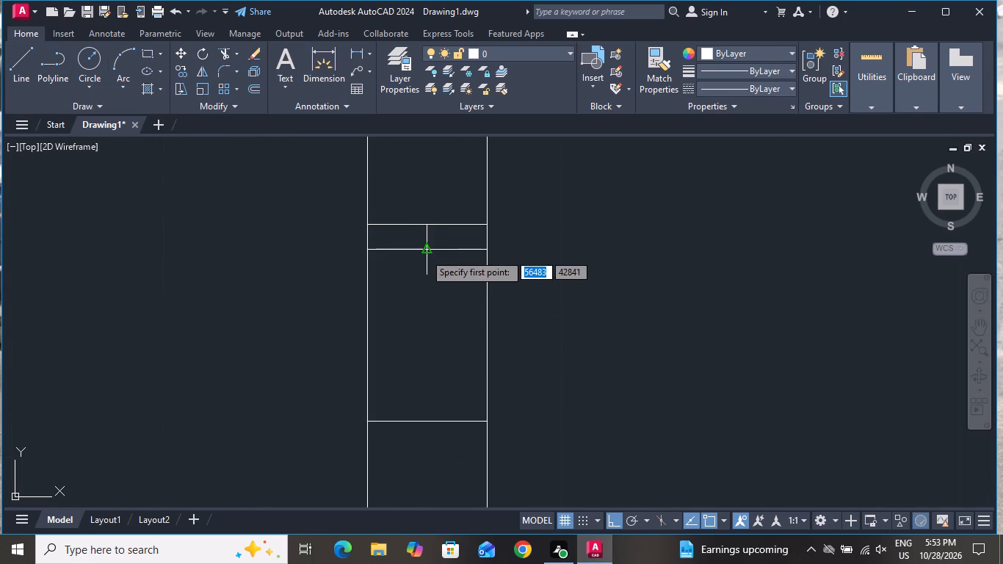
{"action": "left_click", "coordinate": [424, 253]}
{"action": "scroll", "coordinate": [461, 317], "scroll_direction": "down", "scroll_amount": 3}
{"action": "scroll", "coordinate": [446, 394], "scroll_direction": "up", "scroll_amount": 3}
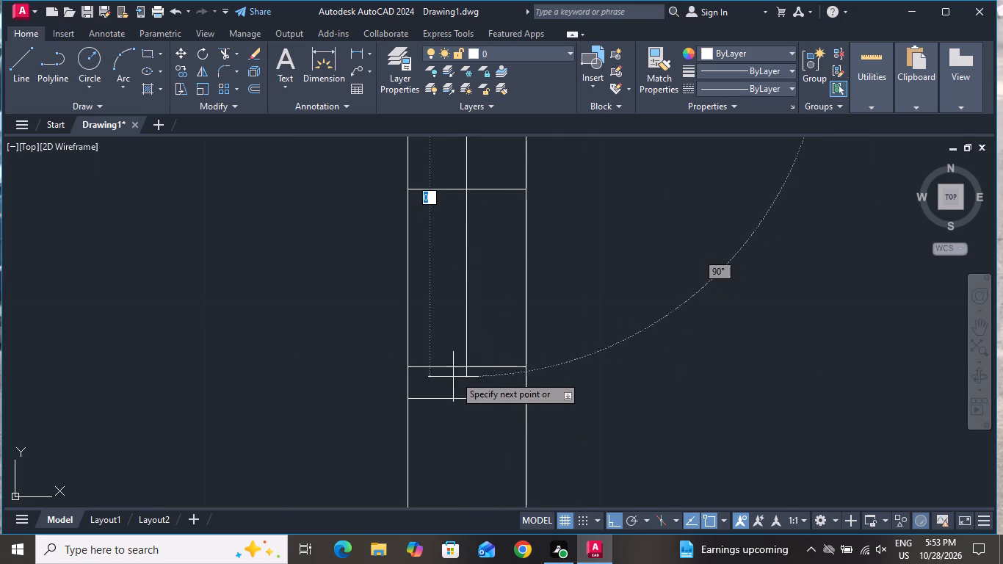
{"action": "left_click", "coordinate": [463, 366]}
{"action": "right_click", "coordinate": [463, 366]}
{"action": "left_click", "coordinate": [479, 390]}
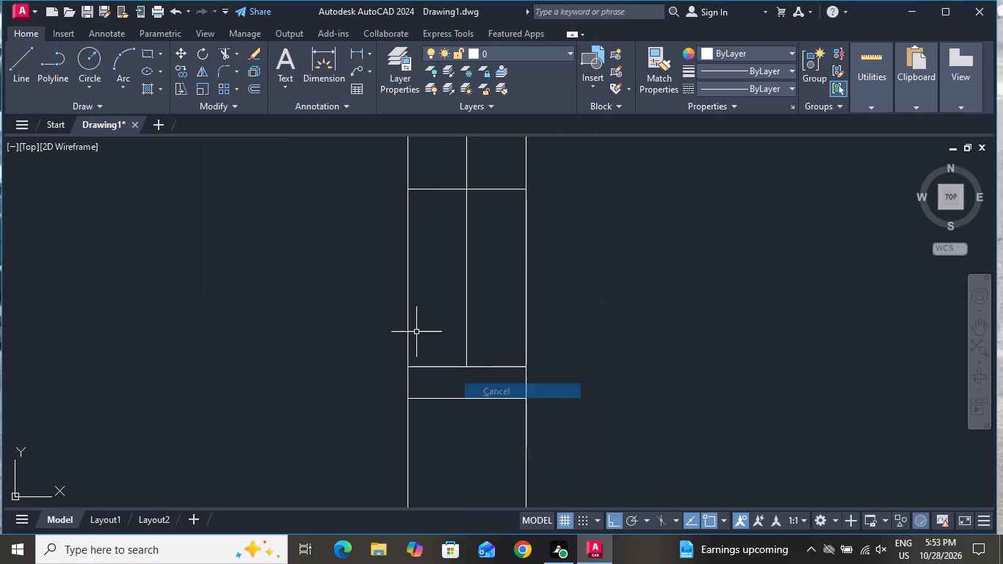
Draw a second vertical glass line between the inner jamb lines, a short distance from the middle line toward the outer wall face.
{"action": "left_click", "coordinate": [15, 72]}
{"action": "scroll", "coordinate": [501, 411], "scroll_direction": "up", "scroll_amount": 1}
{"action": "scroll", "coordinate": [501, 411], "scroll_direction": "down", "scroll_amount": 4}
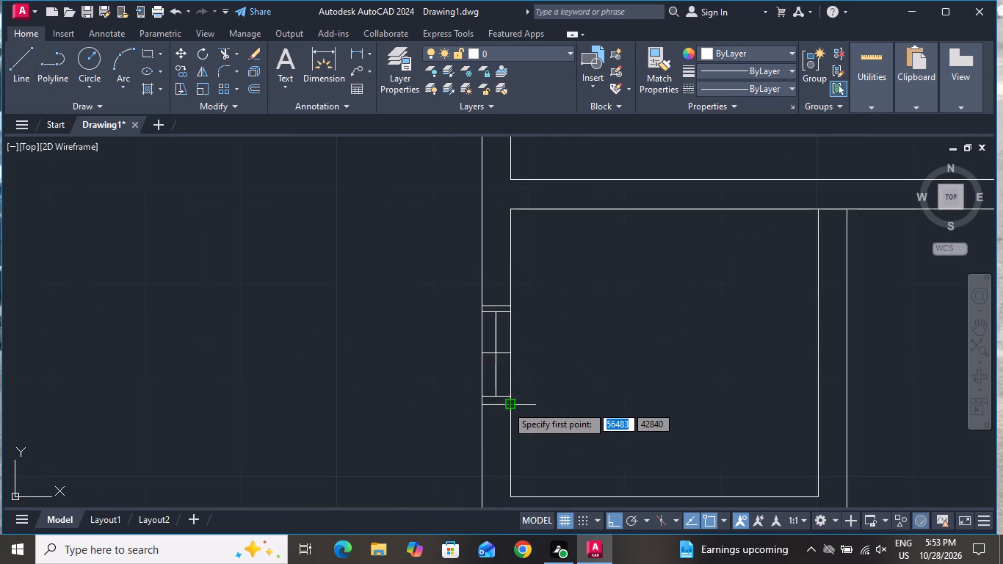
{"action": "scroll", "coordinate": [494, 309], "scroll_direction": "up", "scroll_amount": 3}
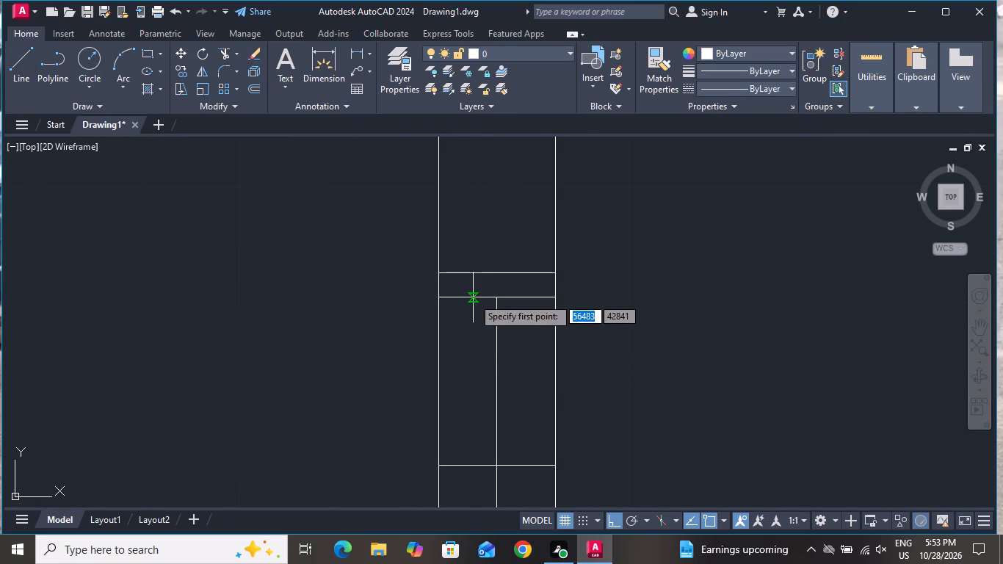
{"action": "left_click", "coordinate": [474, 296]}
{"action": "scroll", "coordinate": [498, 364], "scroll_direction": "down", "scroll_amount": 2}
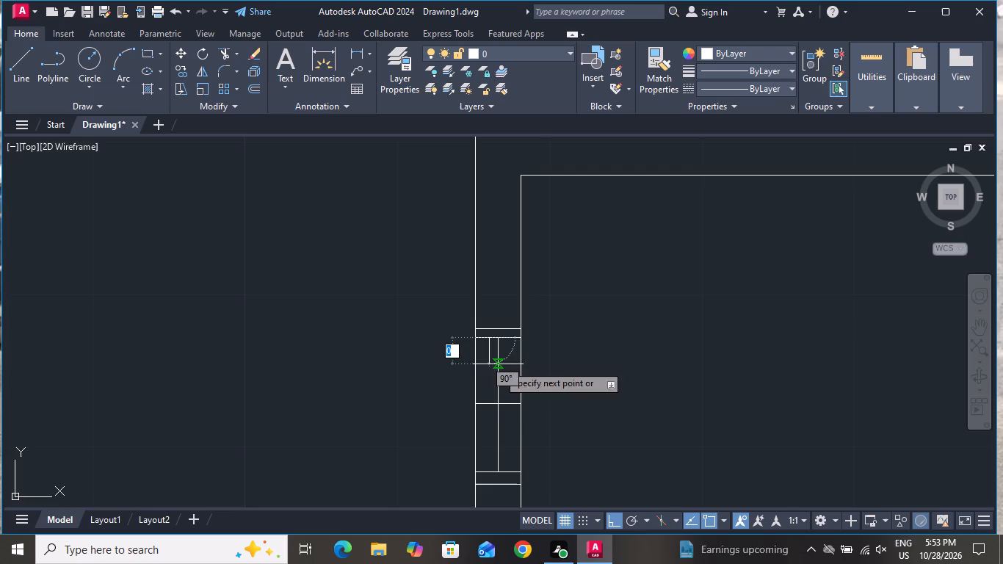
{"action": "scroll", "coordinate": [488, 486], "scroll_direction": "up", "scroll_amount": 3}
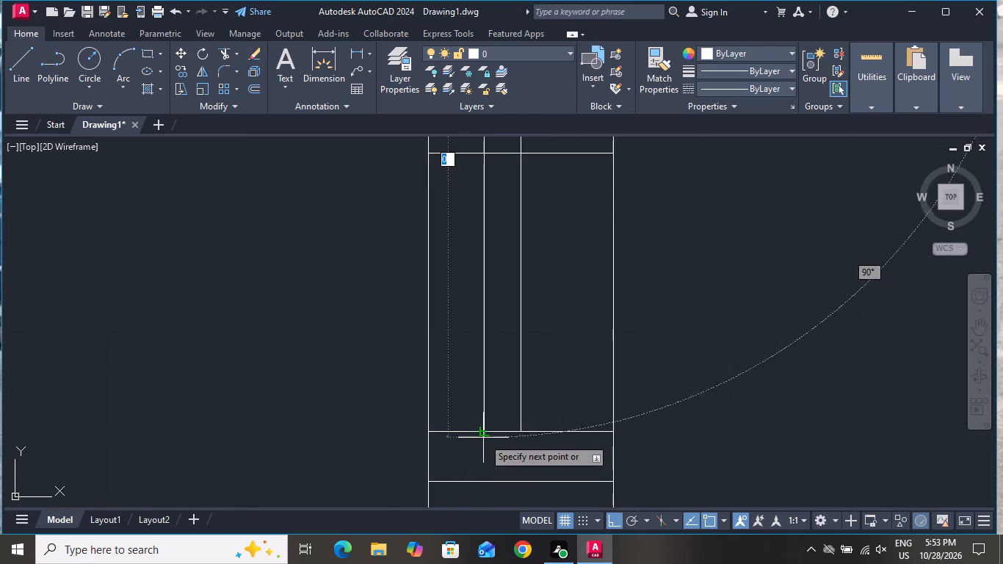
{"action": "left_click", "coordinate": [485, 433]}
{"action": "right_click", "coordinate": [485, 433]}
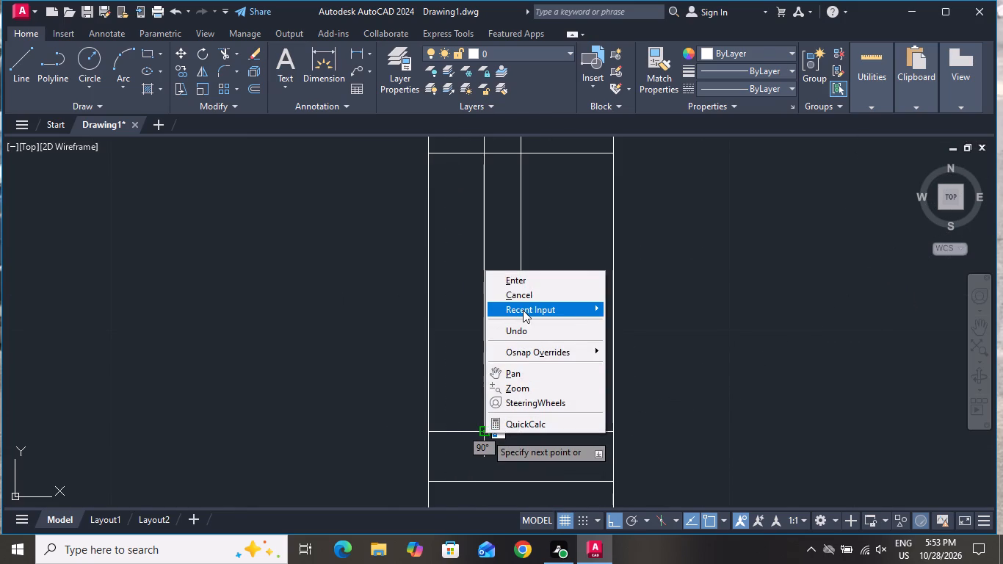
{"action": "left_click", "coordinate": [532, 290]}
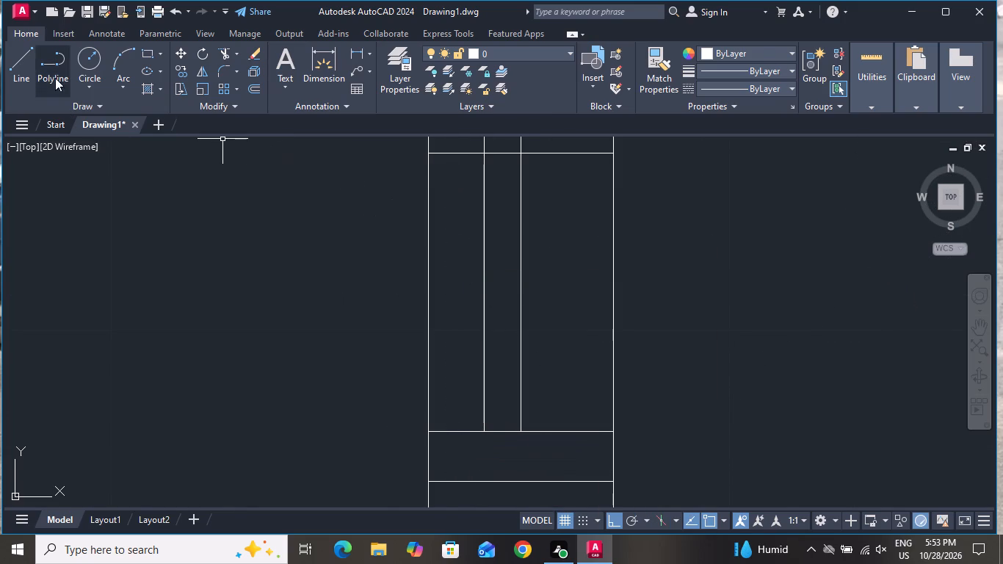
Draw a third vertical glass line between the inner jamb lines, the same distance from the middle line toward the room.
{"action": "left_click", "coordinate": [29, 62]}
{"action": "scroll", "coordinate": [425, 364], "scroll_direction": "down", "scroll_amount": 3}
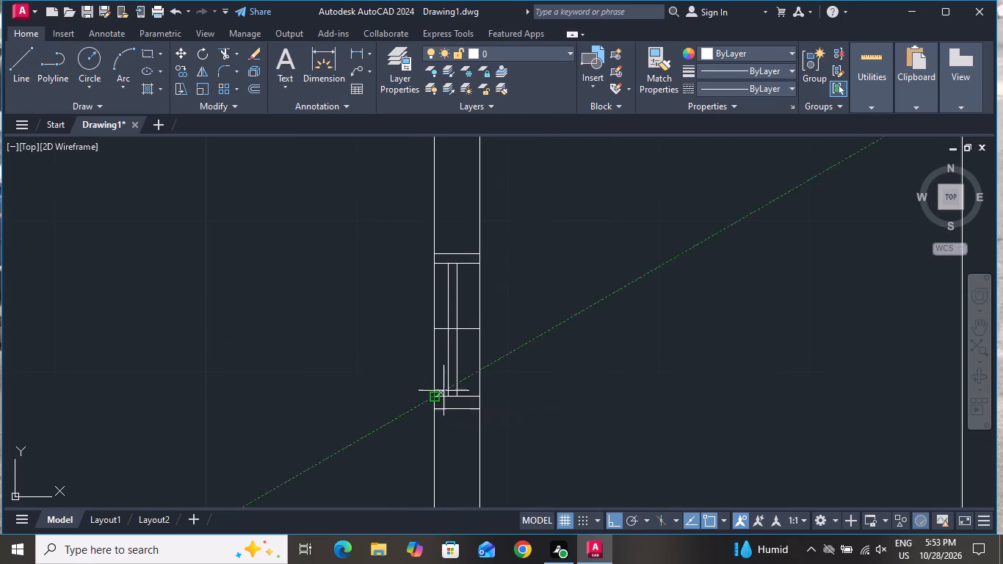
{"action": "scroll", "coordinate": [467, 270], "scroll_direction": "up", "scroll_amount": 3}
{"action": "left_click", "coordinate": [453, 240]}
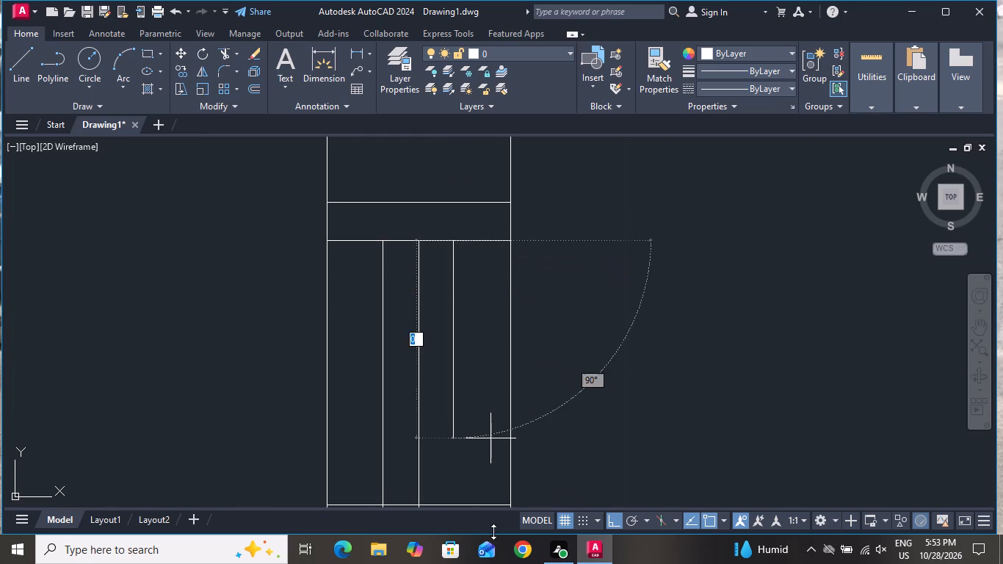
{"action": "scroll", "coordinate": [496, 394], "scroll_direction": "down", "scroll_amount": 4}
{"action": "scroll", "coordinate": [479, 482], "scroll_direction": "up", "scroll_amount": 4}
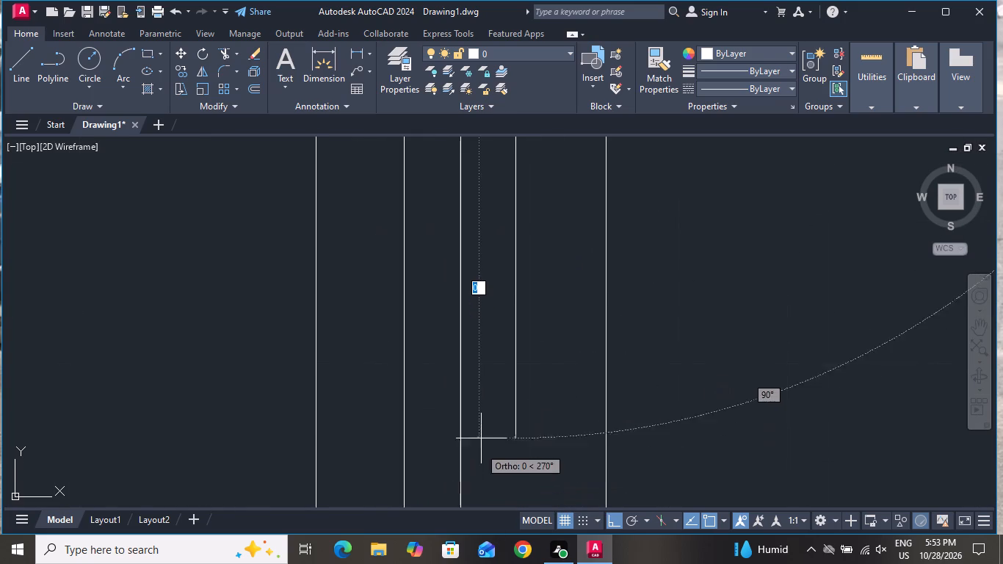
{"action": "scroll", "coordinate": [482, 433], "scroll_direction": "down", "scroll_amount": 3}
{"action": "scroll", "coordinate": [481, 465], "scroll_direction": "up", "scroll_amount": 4}
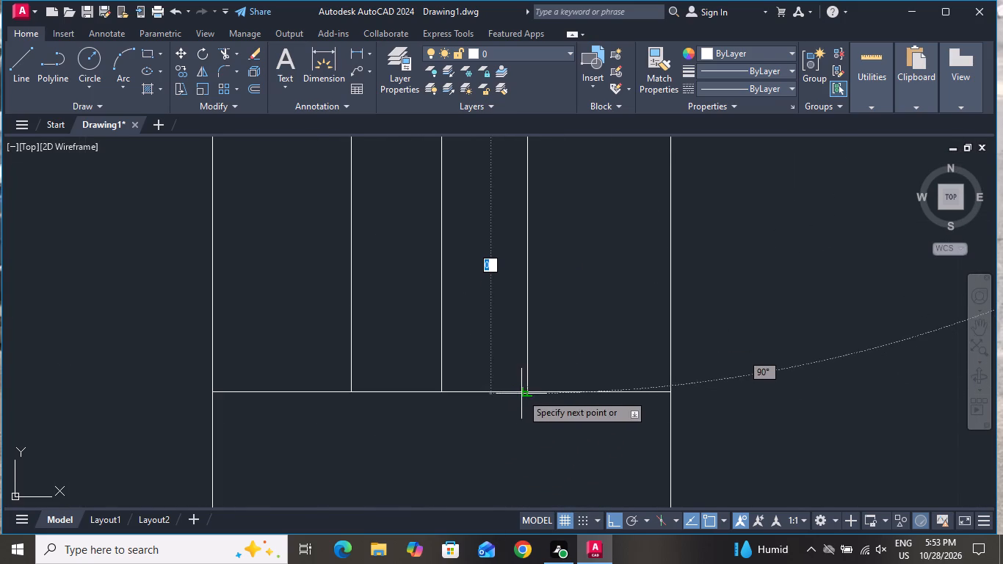
{"action": "left_click", "coordinate": [524, 392]}
{"action": "right_click", "coordinate": [524, 392]}
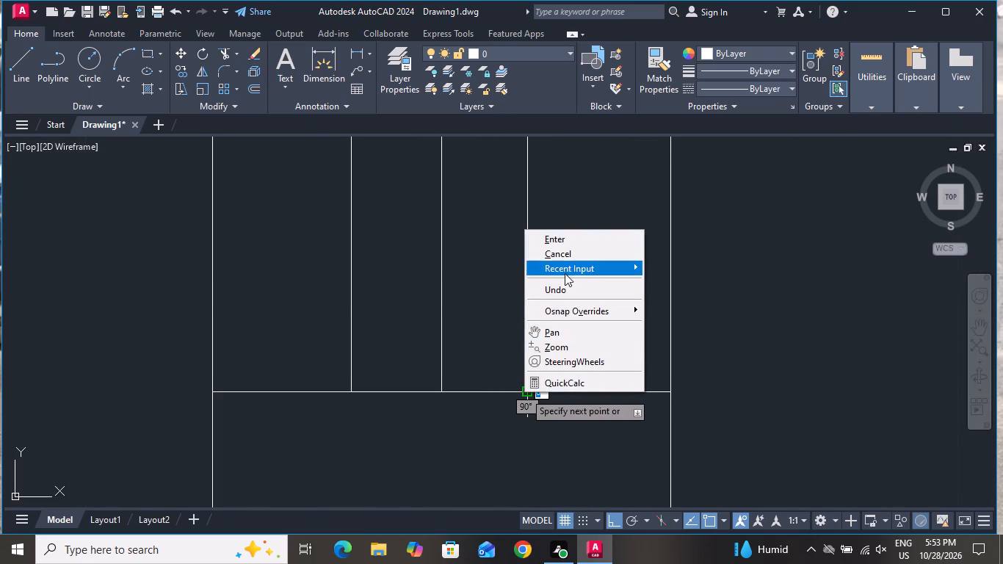
{"action": "left_click", "coordinate": [567, 258]}
Select the window's middle vertical glass line together with the horizontal central line crossing the wall.
{"action": "scroll", "coordinate": [568, 304], "scroll_direction": "down", "scroll_amount": 5}
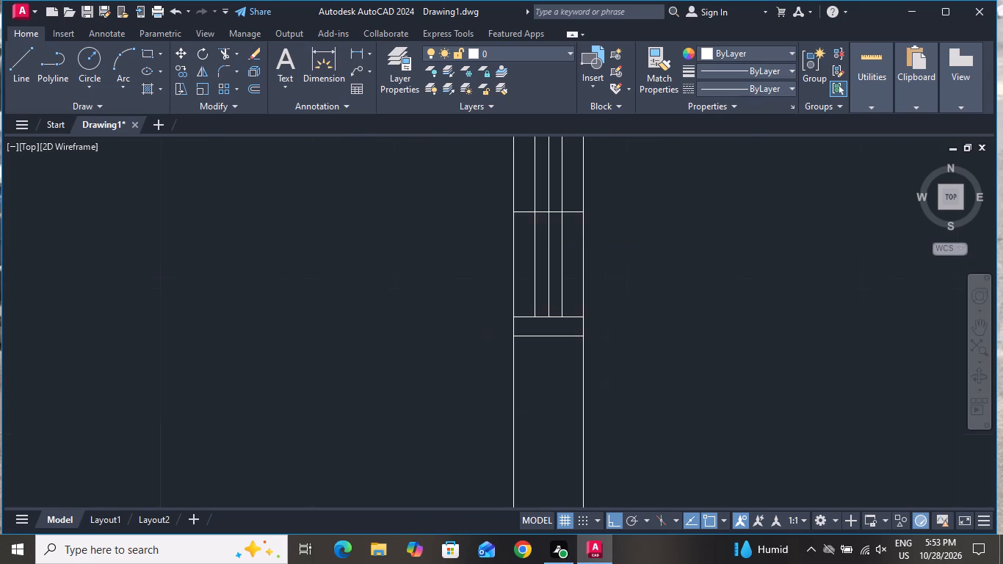
{"action": "scroll", "coordinate": [556, 231], "scroll_direction": "up", "scroll_amount": 5}
{"action": "left_click", "coordinate": [558, 258]}
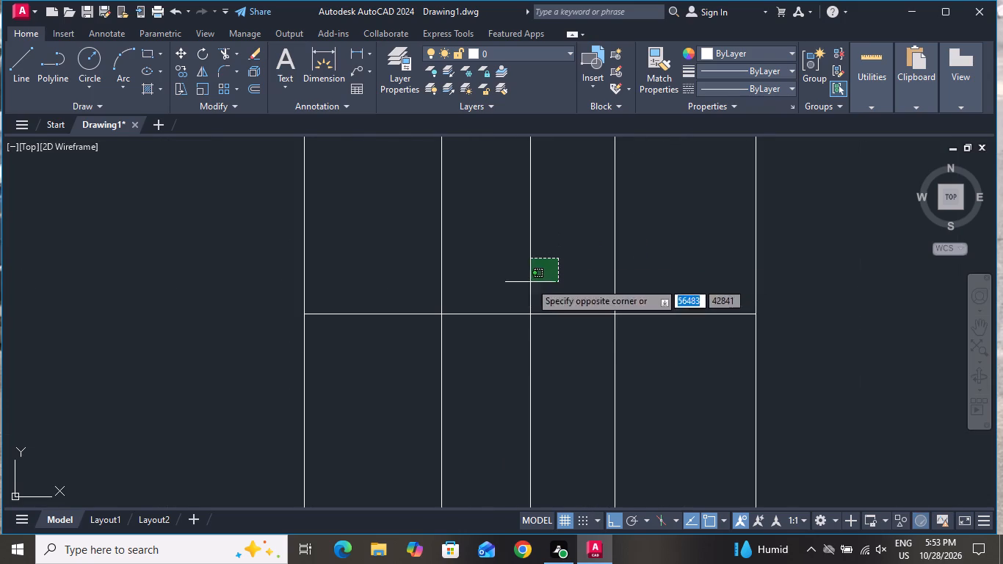
{"action": "left_click", "coordinate": [495, 350]}
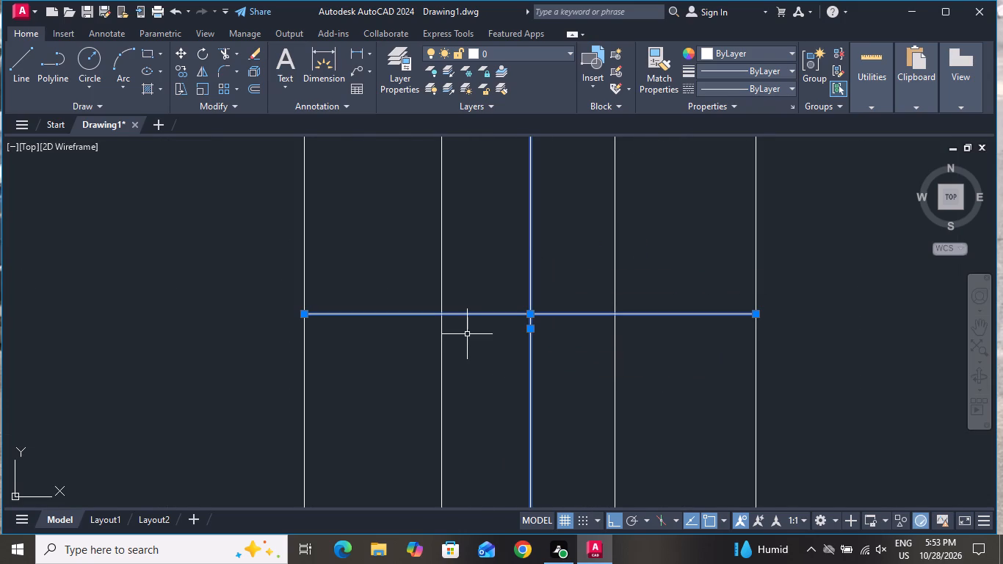
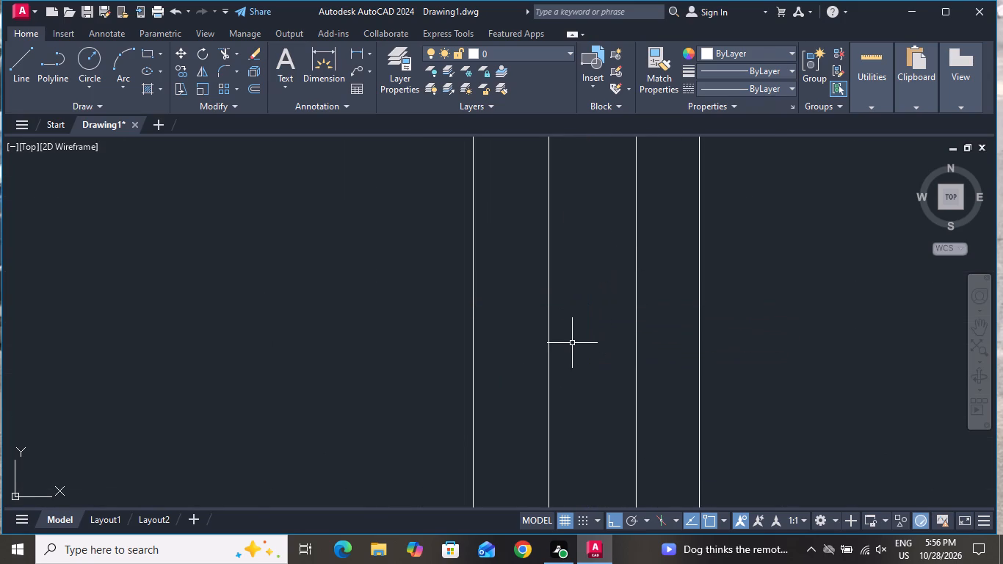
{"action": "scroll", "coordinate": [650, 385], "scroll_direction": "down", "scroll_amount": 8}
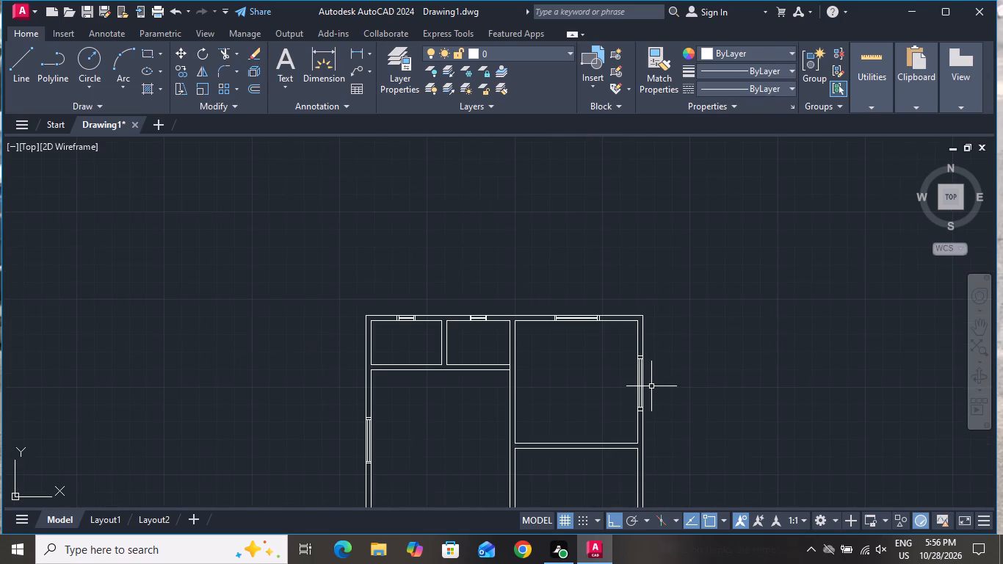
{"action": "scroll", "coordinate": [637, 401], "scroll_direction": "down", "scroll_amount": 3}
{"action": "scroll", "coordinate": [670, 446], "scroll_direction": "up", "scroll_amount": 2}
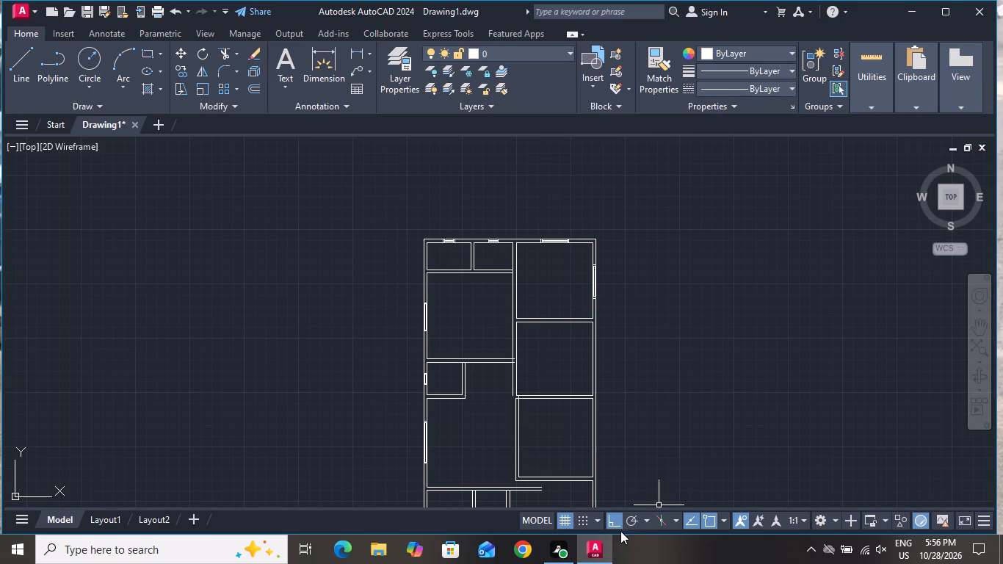
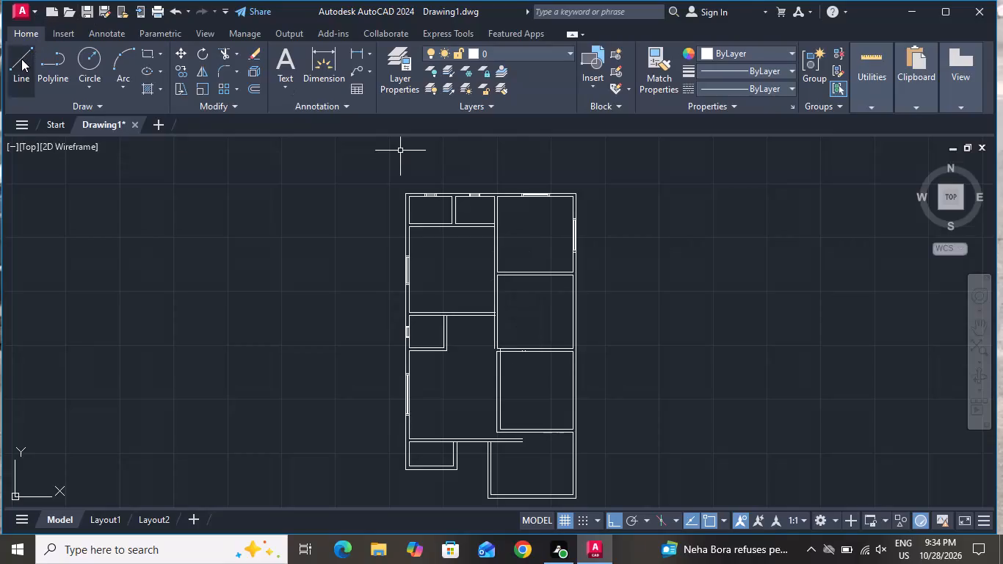
Draw a diagonal line from the lower end of the east wall's window to the central wall.
{"action": "left_click", "coordinate": [21, 59]}
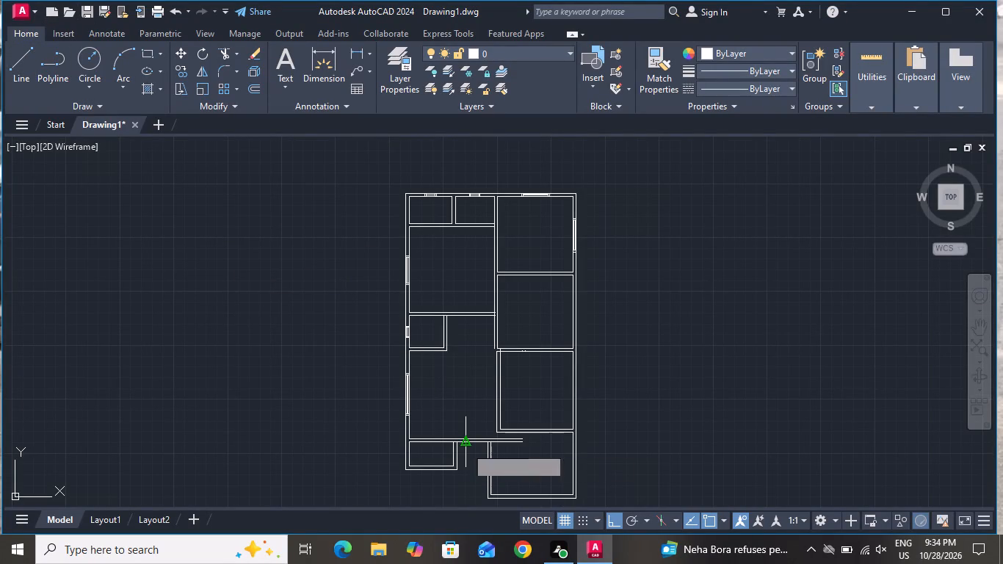
{"action": "right_click", "coordinate": [464, 457]}
{"action": "left_click", "coordinate": [495, 341]}
{"action": "right_click", "coordinate": [500, 337]}
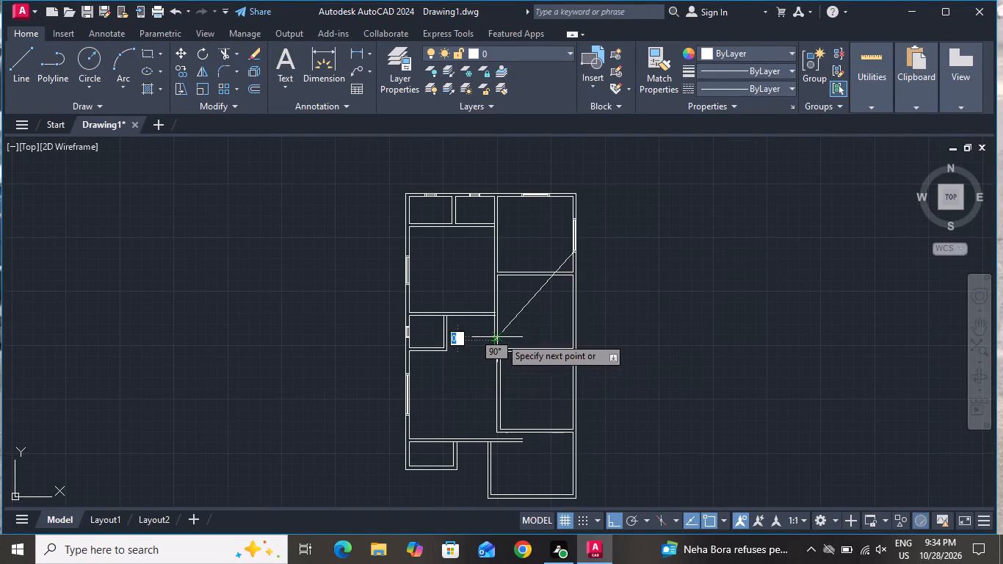
{"action": "left_click", "coordinate": [521, 354]}
Draw a line from the southwest room's outer corner down level with the southeast room's bottom wall, then about 2 m east.
{"action": "left_click", "coordinate": [34, 75]}
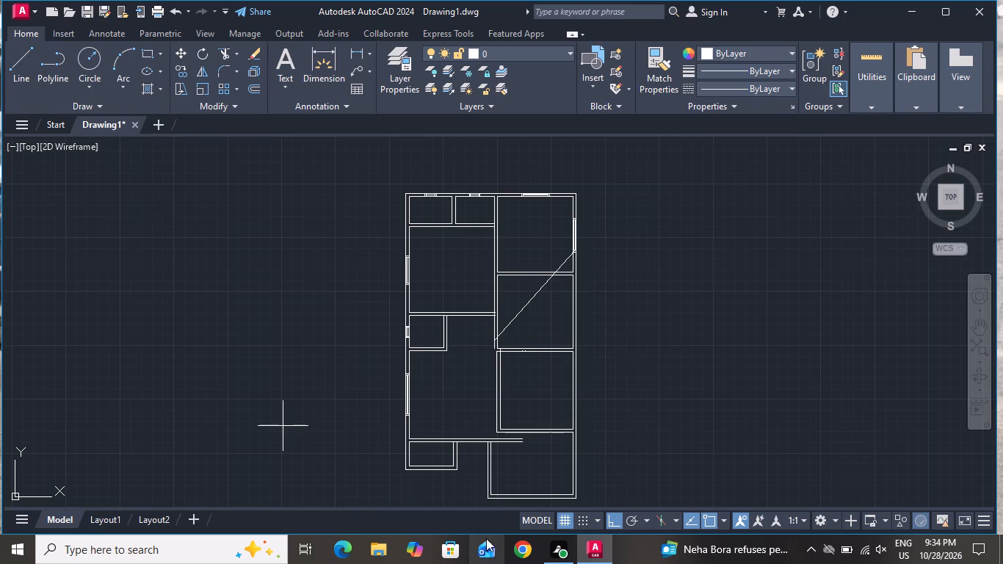
{"action": "scroll", "coordinate": [422, 469], "scroll_direction": "up", "scroll_amount": 2}
{"action": "scroll", "coordinate": [432, 413], "scroll_direction": "down", "scroll_amount": 3}
{"action": "scroll", "coordinate": [424, 471], "scroll_direction": "up", "scroll_amount": 2}
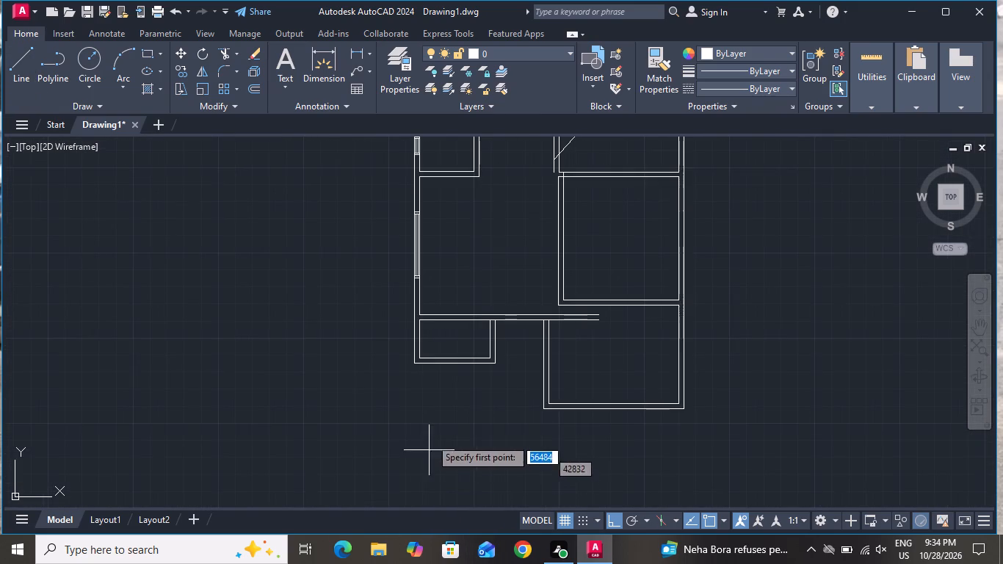
{"action": "scroll", "coordinate": [416, 362], "scroll_direction": "up", "scroll_amount": 2}
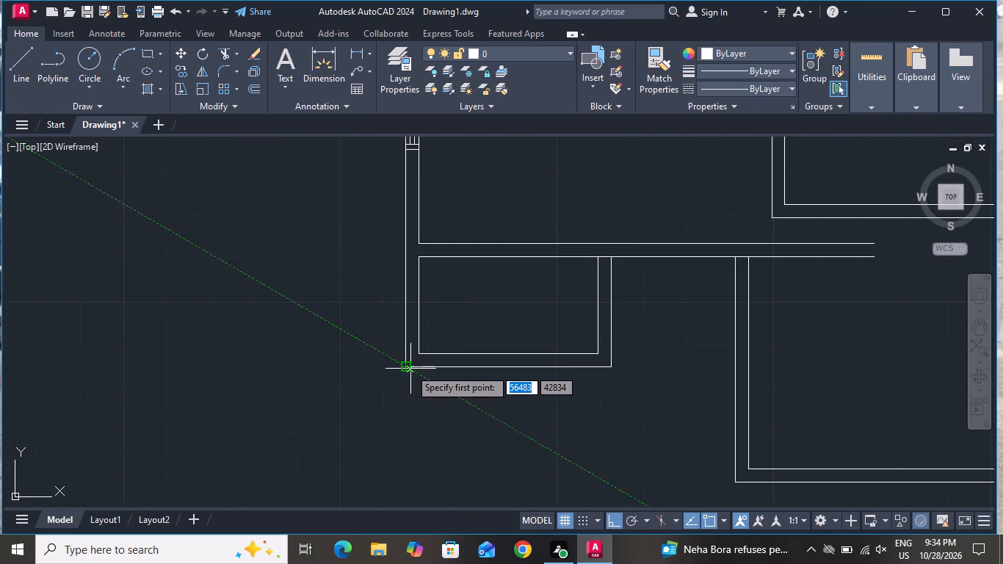
{"action": "left_click", "coordinate": [408, 369]}
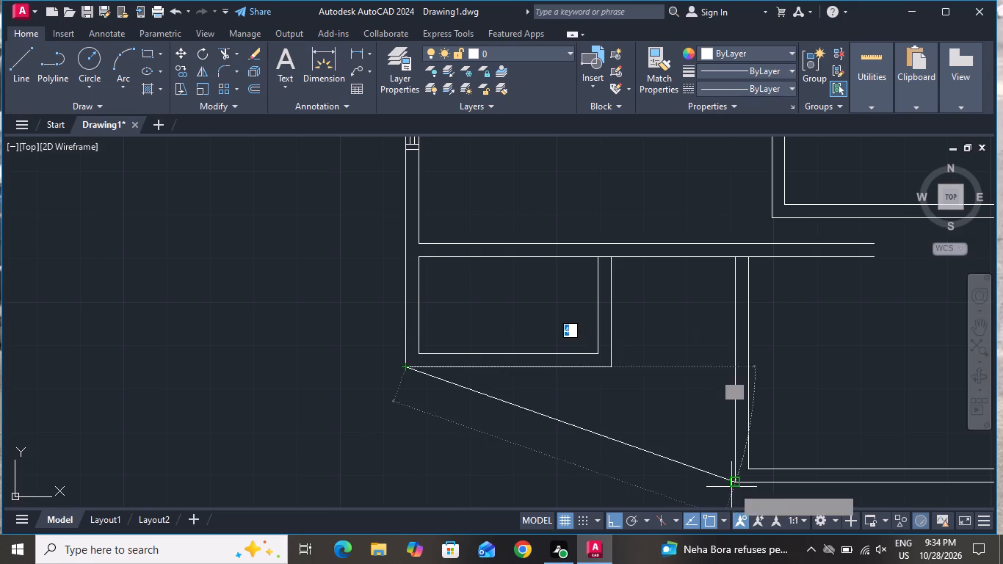
{"action": "left_click", "coordinate": [404, 480]}
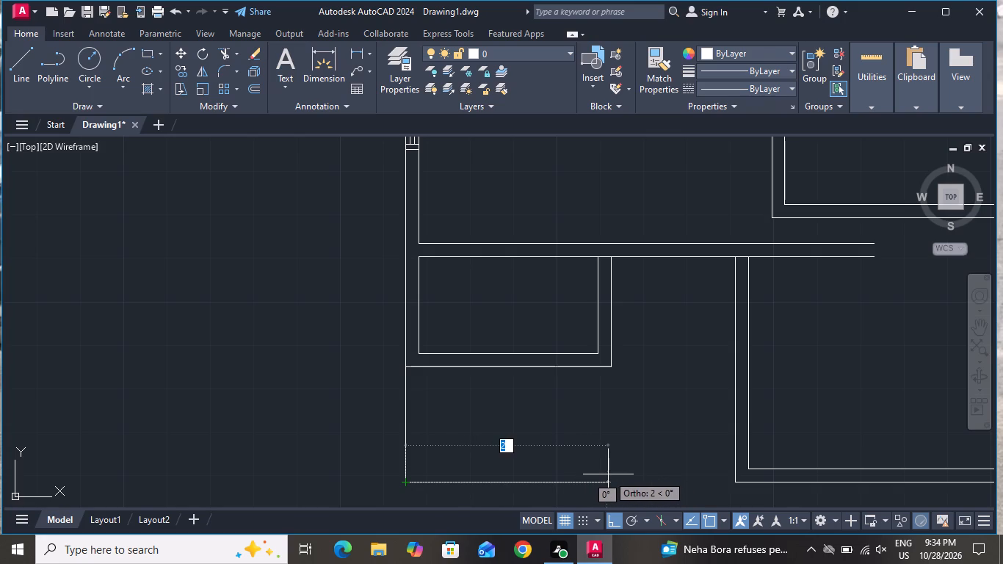
{"action": "left_click", "coordinate": [608, 473]}
{"action": "right_click", "coordinate": [608, 473]}
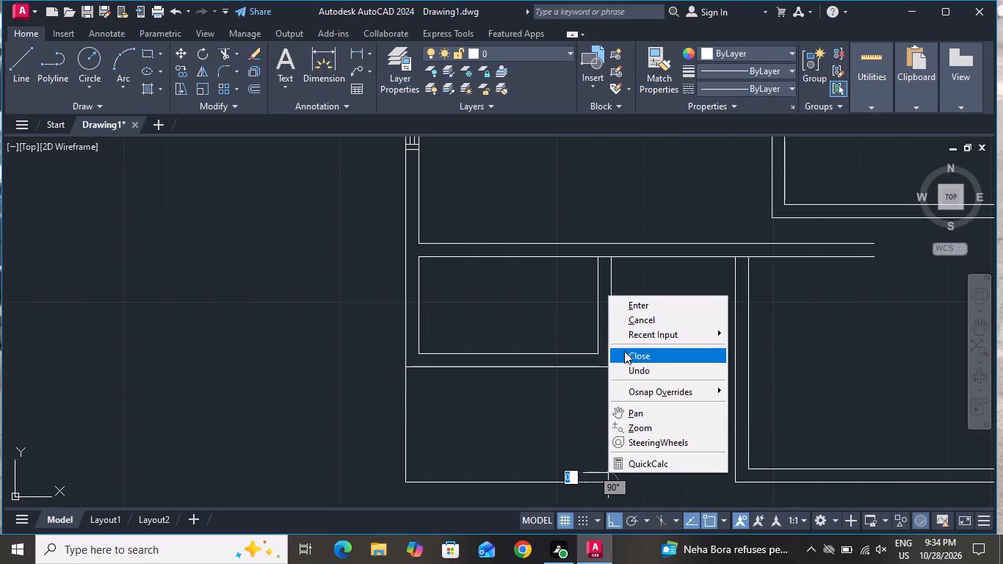
{"action": "left_click", "coordinate": [629, 322]}
Offset the new vertical and horizontal lines 0.15 inward to form the southwest room's walls.
{"action": "key", "text": "o"}
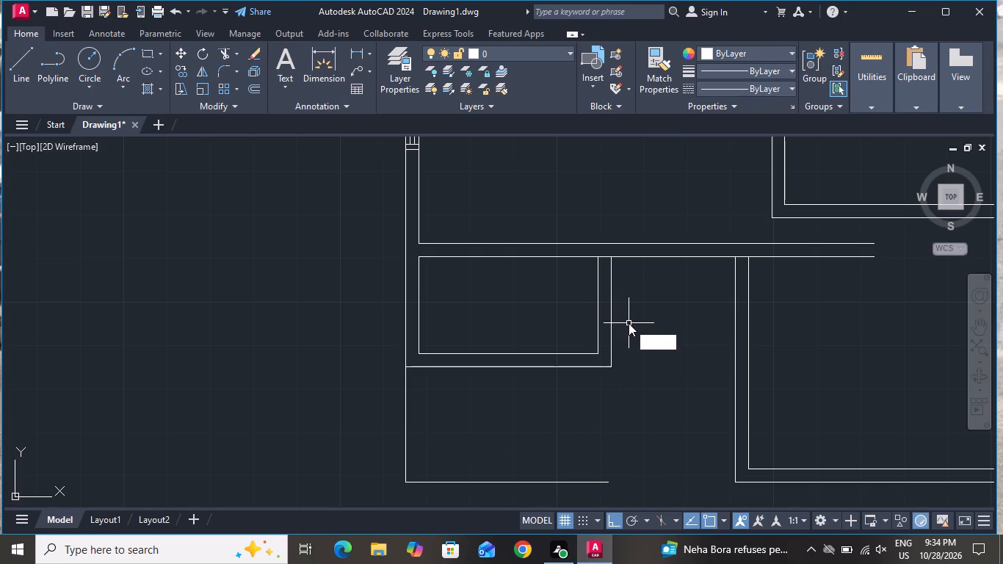
{"action": "key", "text": "space"}
{"action": "type", "text": ".15"}
{"action": "key", "text": "space"}
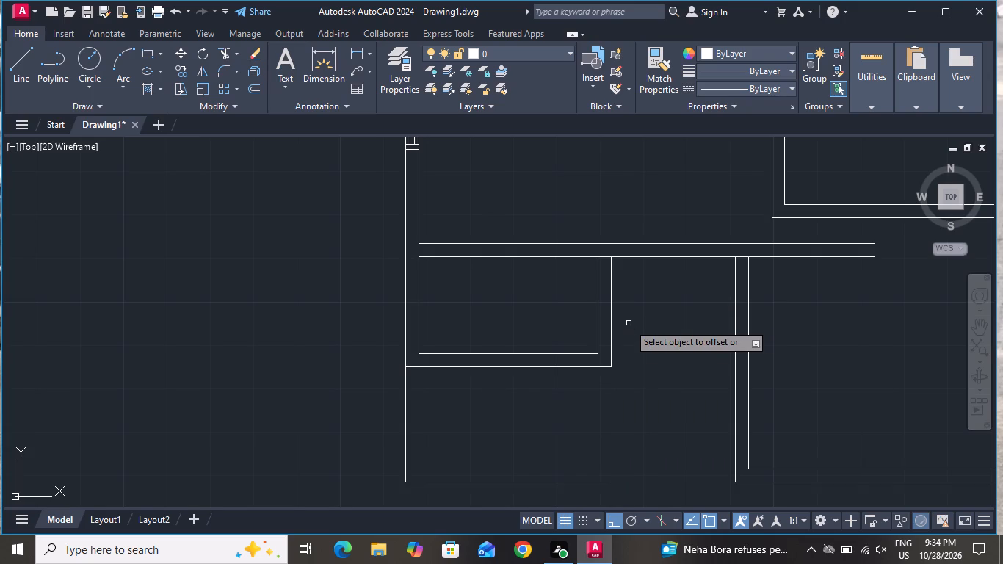
{"action": "left_click", "coordinate": [406, 425]}
{"action": "left_click", "coordinate": [453, 424]}
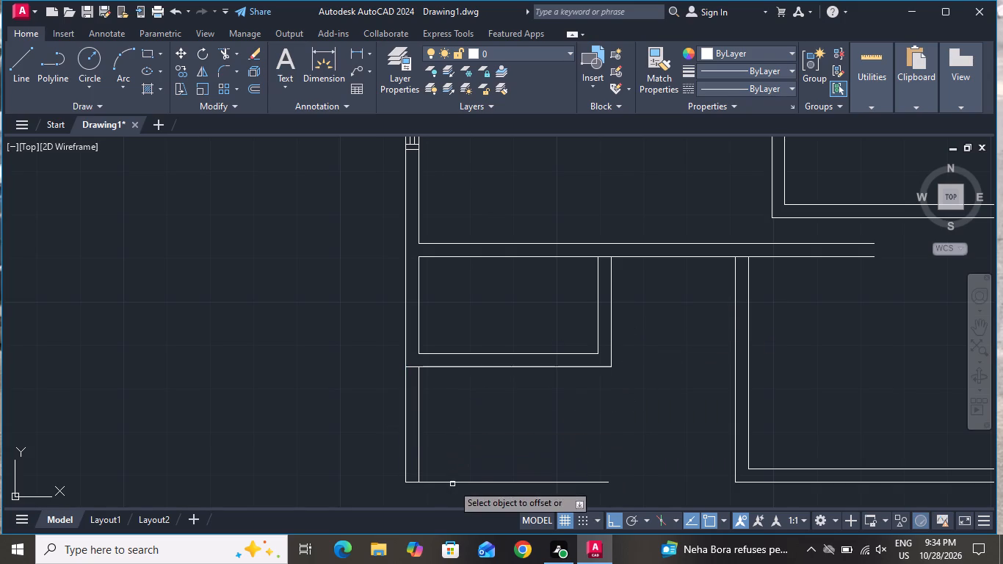
{"action": "left_click", "coordinate": [455, 483]}
{"action": "left_click", "coordinate": [454, 438]}
{"action": "right_click", "coordinate": [481, 402]}
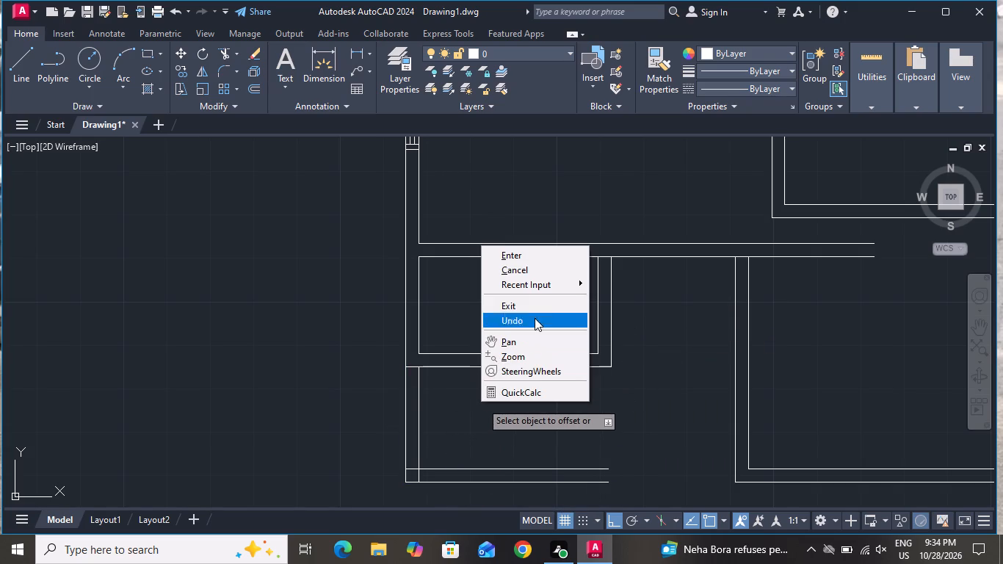
{"action": "left_click", "coordinate": [544, 268]}
Trim the overlaps at the new southwest corner and remove the former bottom wall lines with their leftover stub.
{"action": "left_click", "coordinate": [222, 51]}
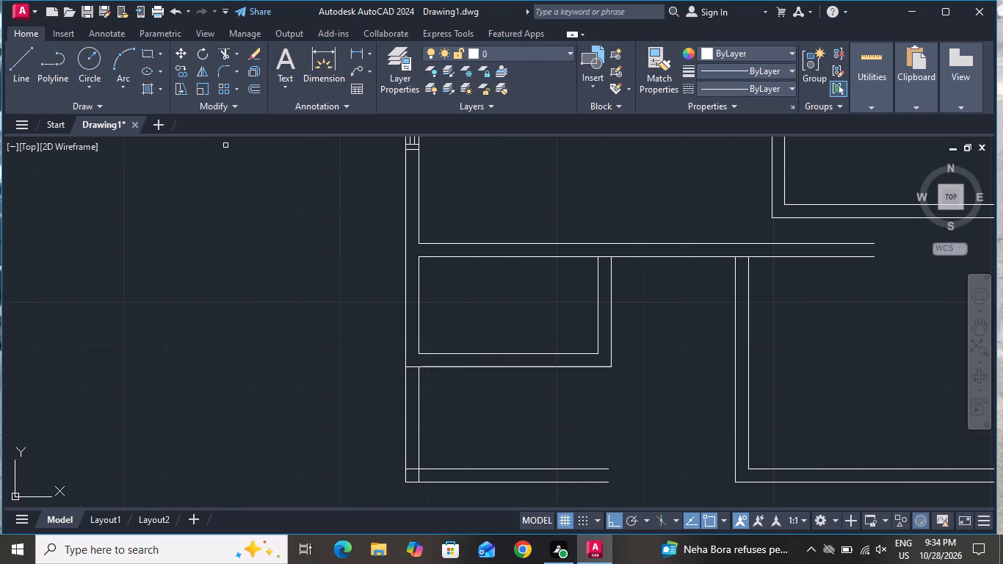
{"action": "left_click", "coordinate": [412, 469]}
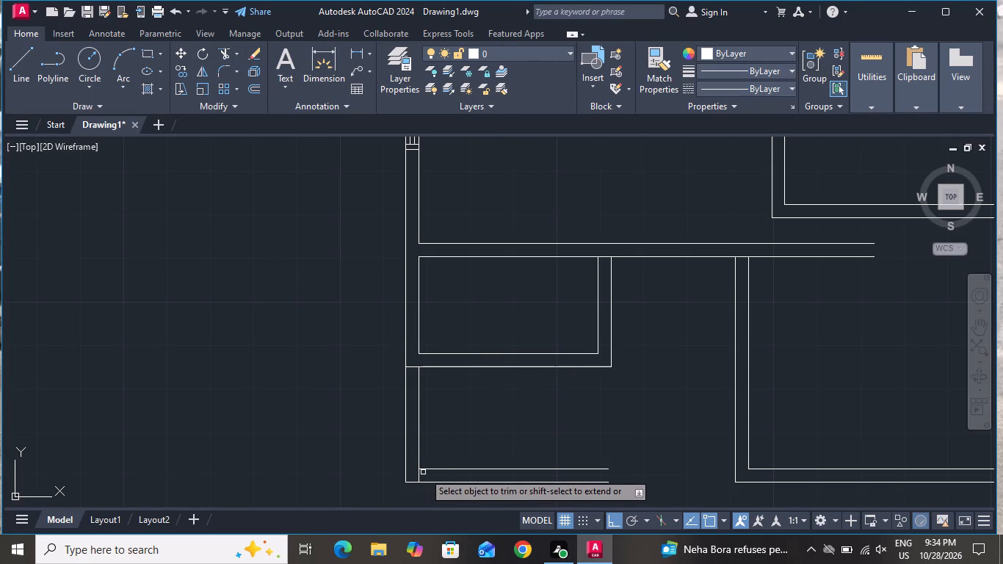
{"action": "left_click", "coordinate": [419, 475]}
{"action": "left_click", "coordinate": [531, 312]}
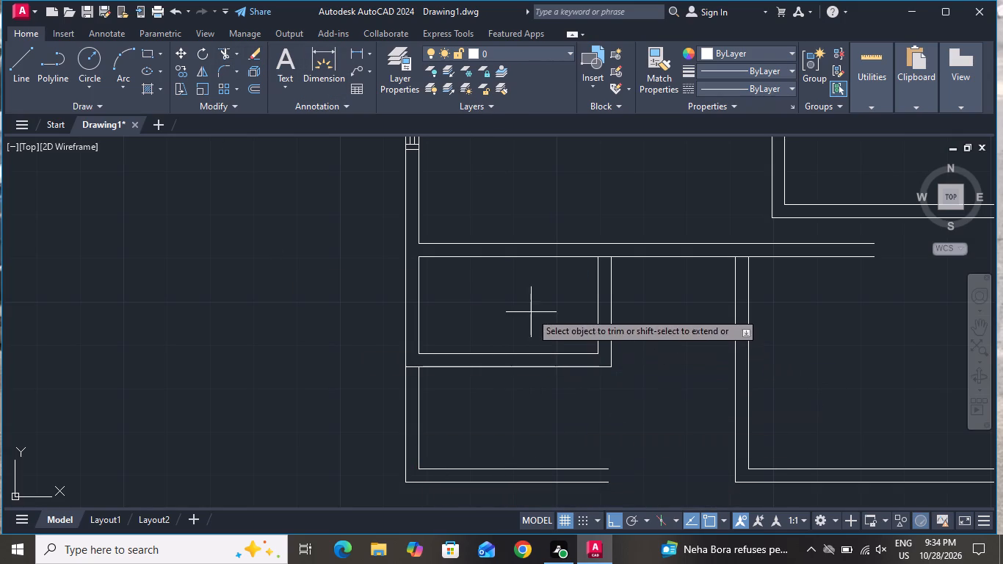
{"action": "left_click", "coordinate": [500, 444]}
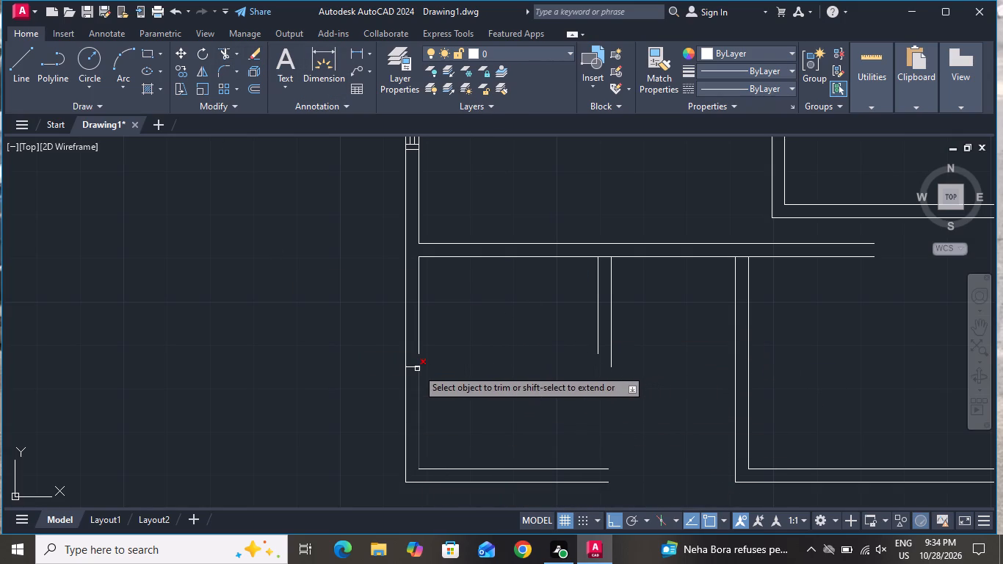
{"action": "left_click", "coordinate": [416, 367]}
{"action": "left_click", "coordinate": [412, 367]}
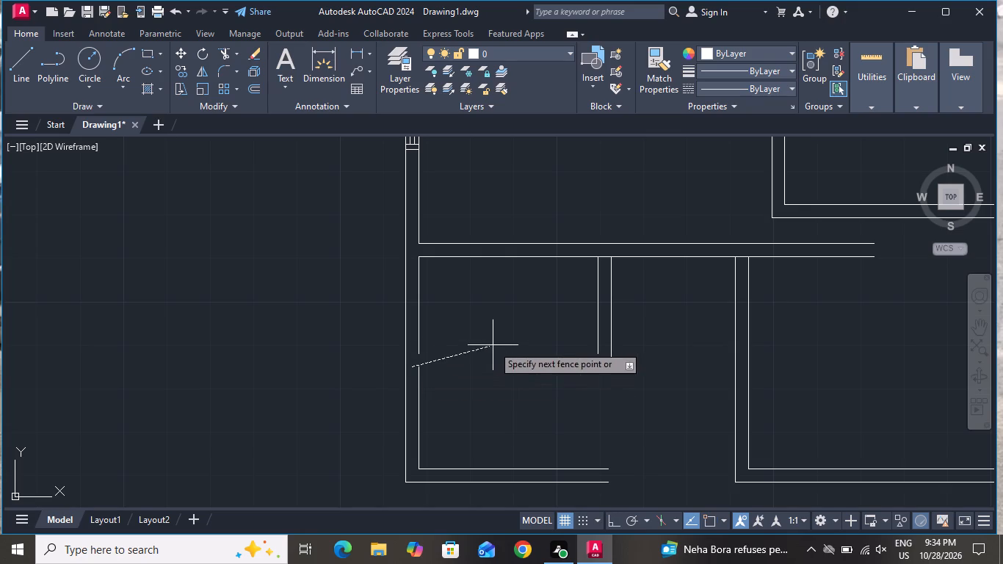
{"action": "right_click", "coordinate": [495, 332]}
{"action": "left_click", "coordinate": [514, 352]}
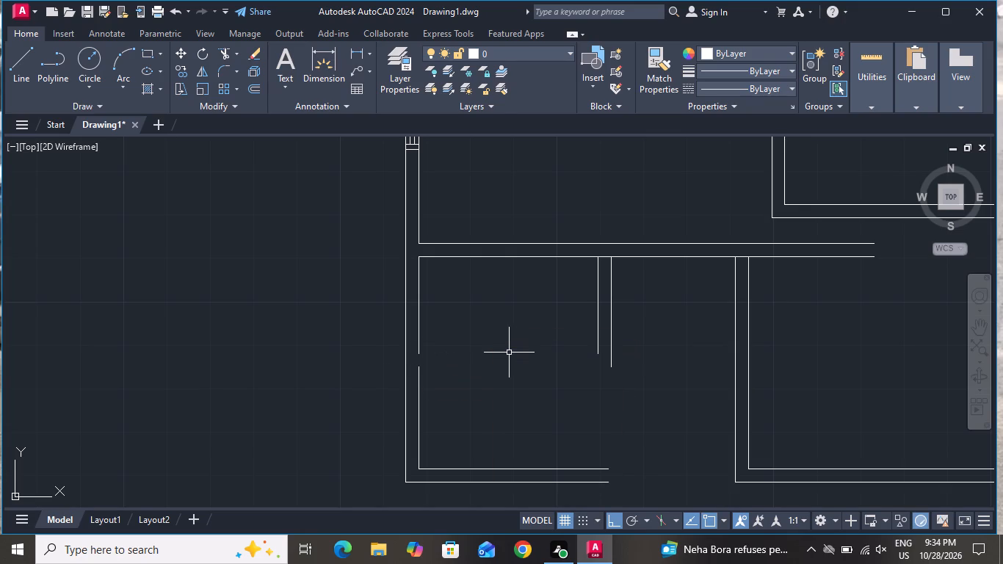
Extend the inner line of the southwest room's east wall down to the new bottom wall's outer line and up across the wall above.
{"action": "type", "text": "ex"}
{"action": "key", "text": "space"}
{"action": "key", "text": "space"}
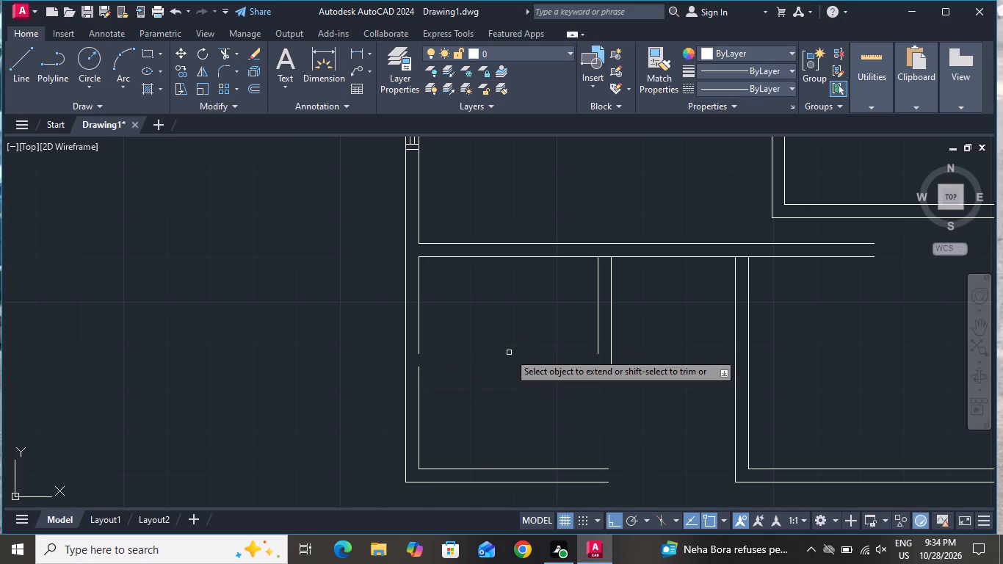
{"action": "left_click", "coordinate": [560, 328]}
{"action": "left_click", "coordinate": [670, 325]}
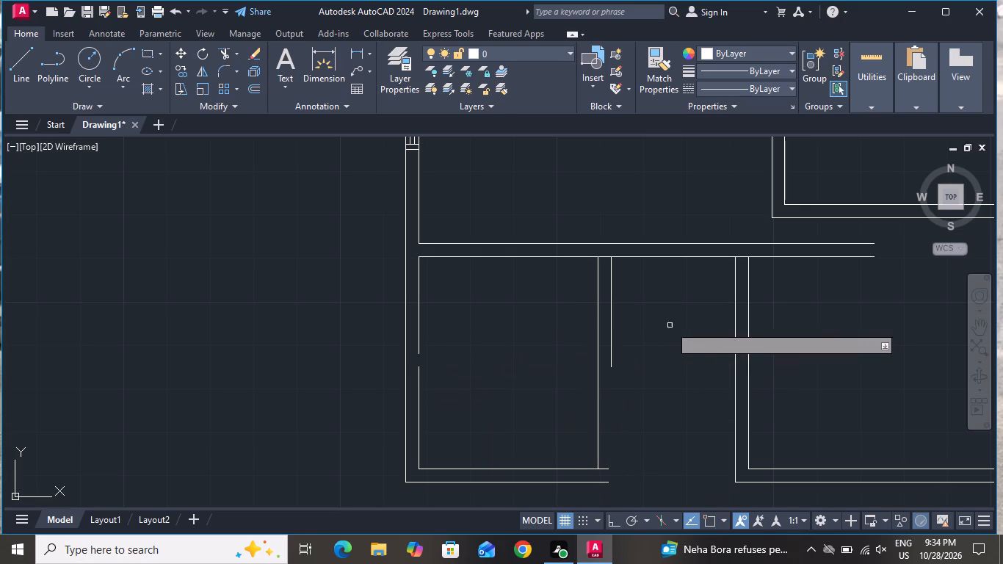
{"action": "left_click", "coordinate": [651, 339]}
{"action": "left_click", "coordinate": [551, 387]}
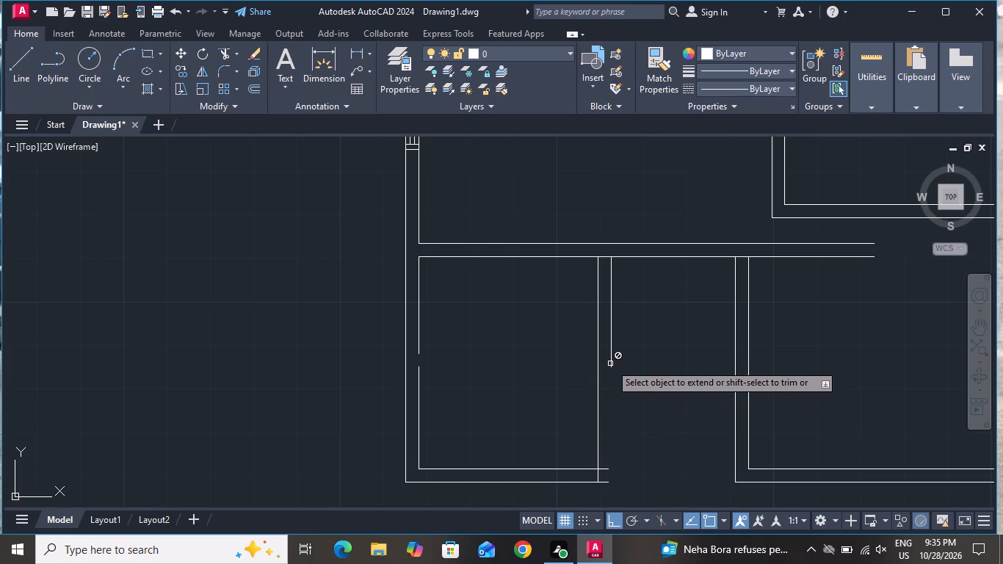
{"action": "left_click", "coordinate": [610, 361]}
{"action": "scroll", "coordinate": [610, 360], "scroll_direction": "down", "scroll_amount": 3}
{"action": "scroll", "coordinate": [610, 360], "scroll_direction": "up", "scroll_amount": 3}
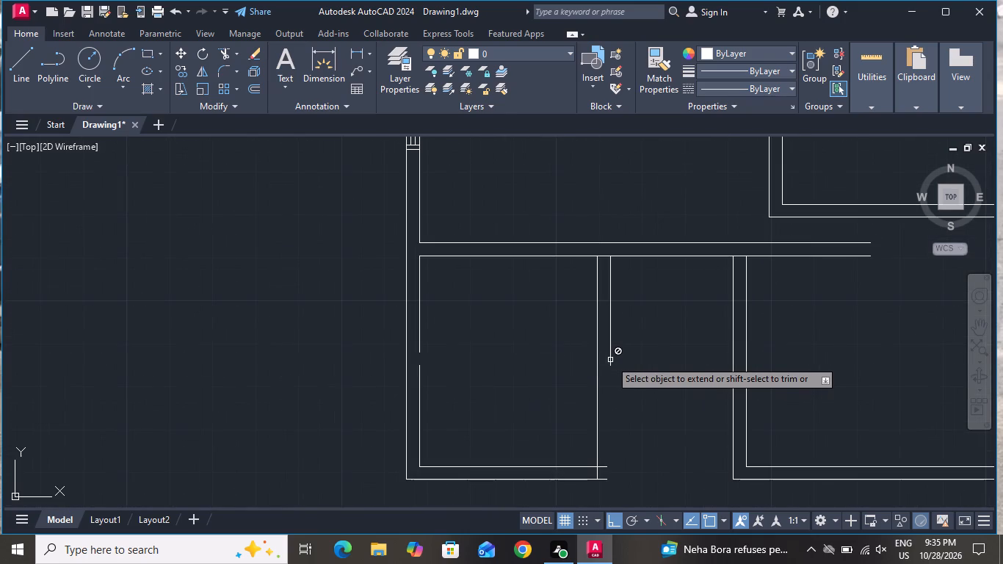
{"action": "left_click", "coordinate": [620, 344]}
{"action": "left_click", "coordinate": [587, 375]}
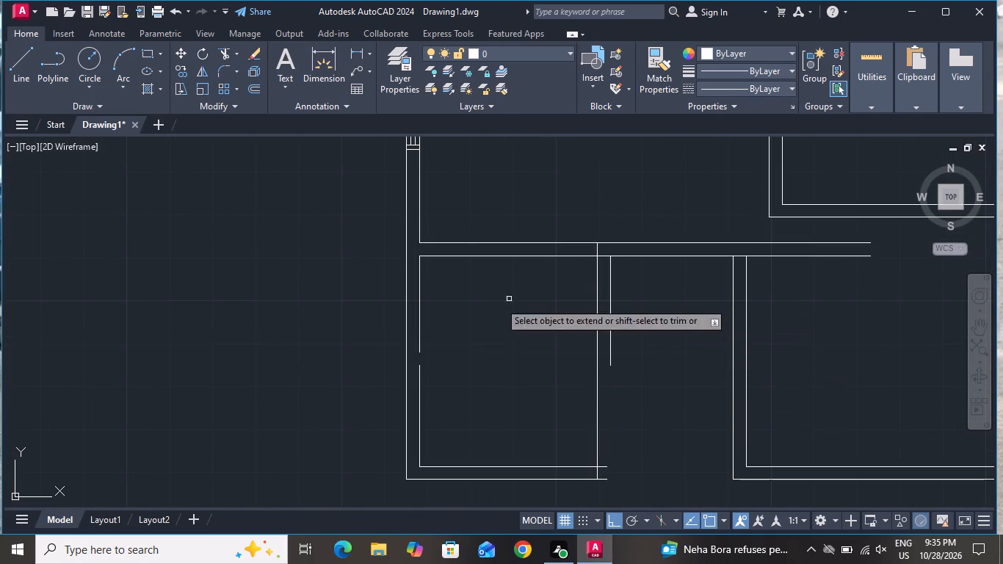
Extend the inner line of the southwest room's west wall to close its gap.
{"action": "left_click", "coordinate": [420, 347]}
{"action": "scroll", "coordinate": [455, 401], "scroll_direction": "down", "scroll_amount": 1}
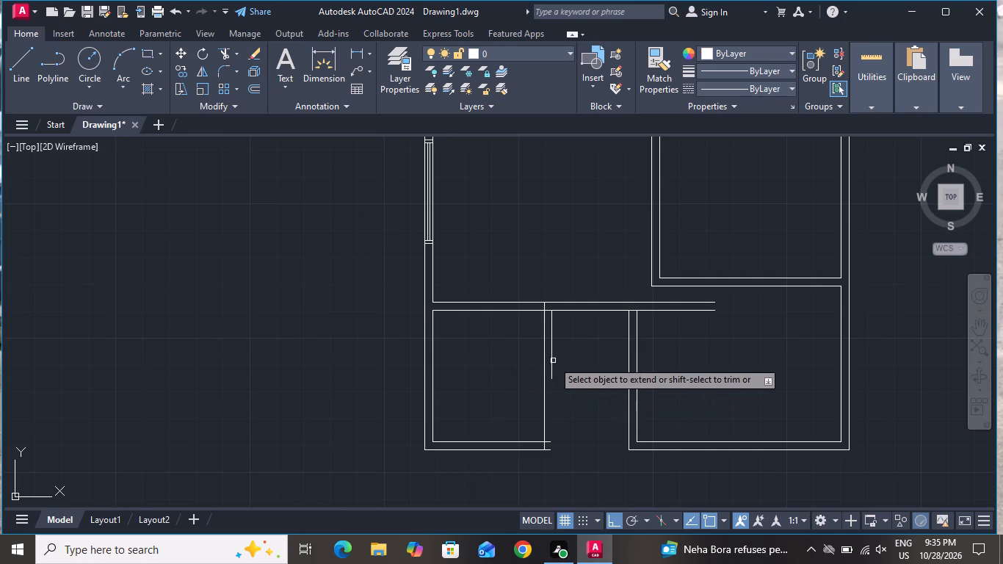
{"action": "scroll", "coordinate": [551, 360], "scroll_direction": "down", "scroll_amount": 3}
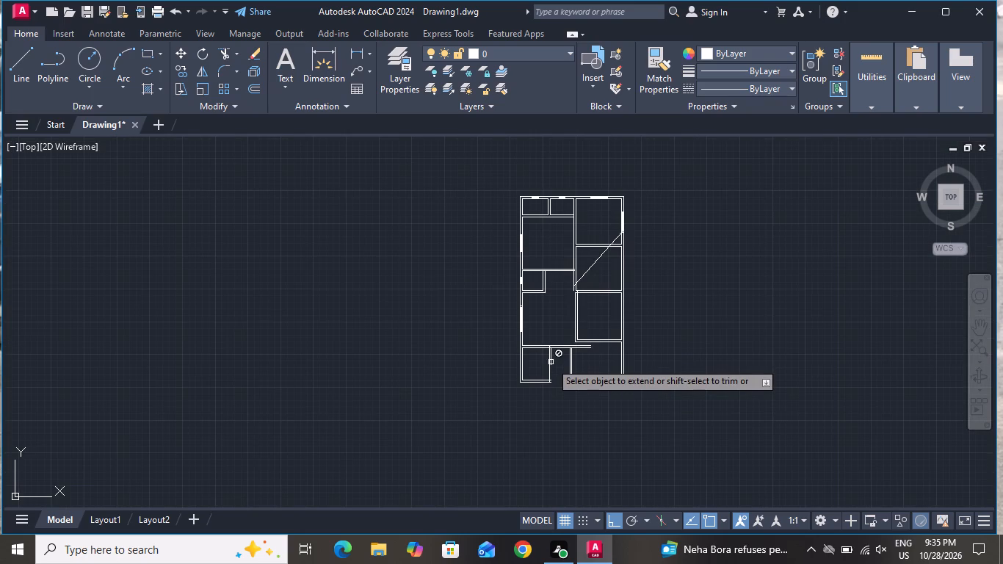
{"action": "right_click", "coordinate": [551, 361]}
{"action": "left_click", "coordinate": [612, 189]}
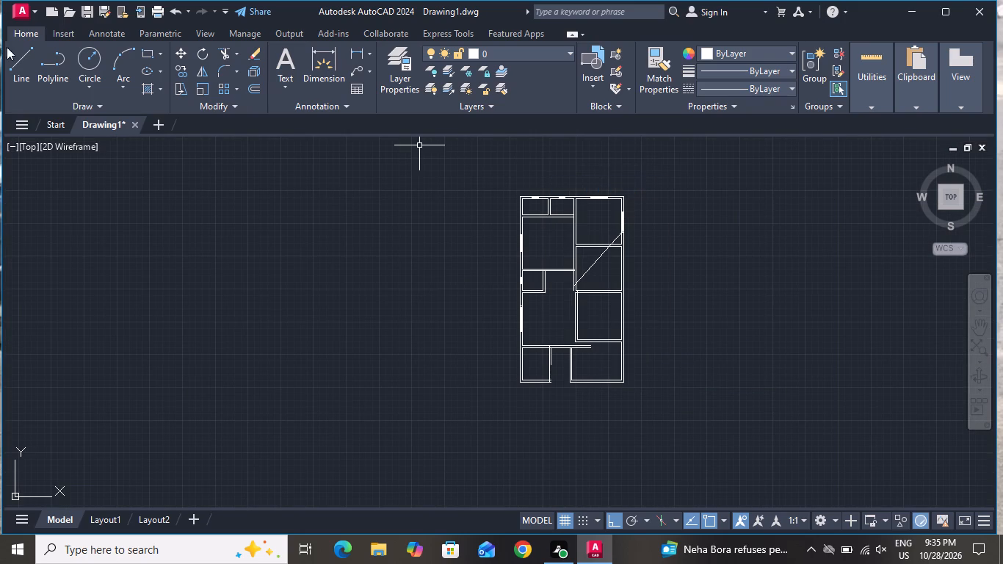
Draw a line from the lower end of the room's east outer wall line straight down, just past the bottom wall.
{"action": "left_click", "coordinate": [21, 65]}
{"action": "scroll", "coordinate": [551, 372], "scroll_direction": "up", "scroll_amount": 4}
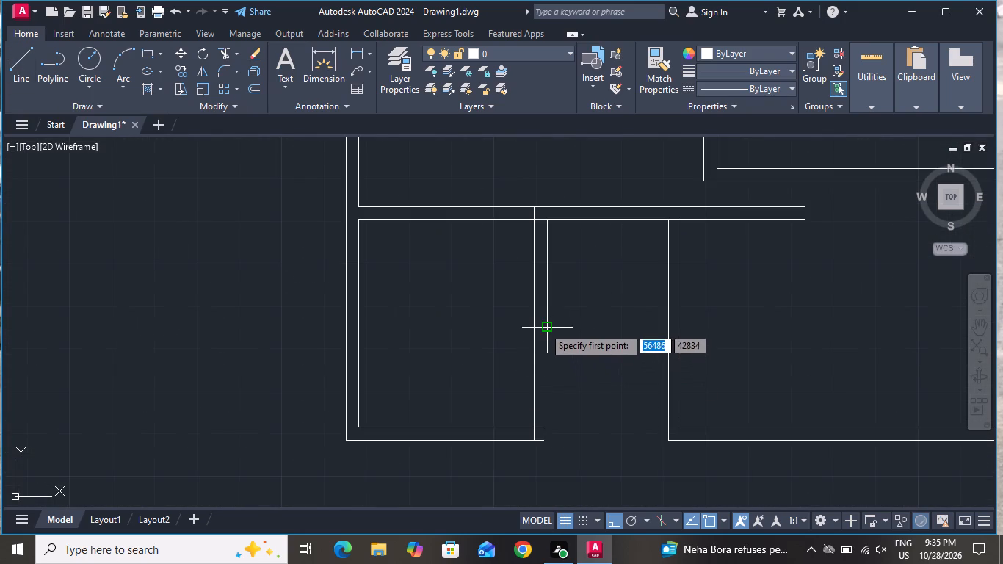
{"action": "left_click", "coordinate": [543, 326]}
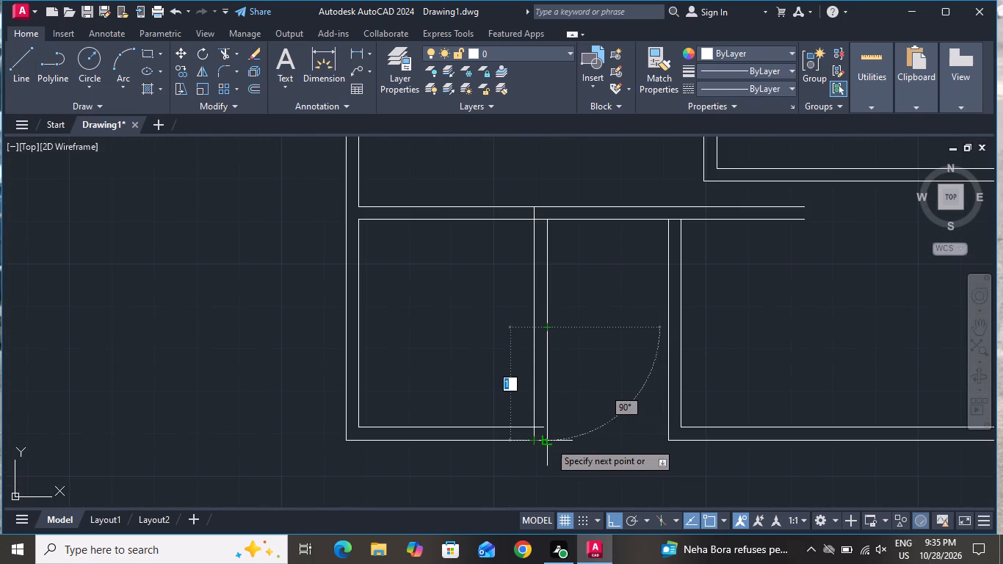
{"action": "scroll", "coordinate": [549, 446], "scroll_direction": "up", "scroll_amount": 4}
{"action": "left_click", "coordinate": [532, 463]}
{"action": "right_click", "coordinate": [532, 464]}
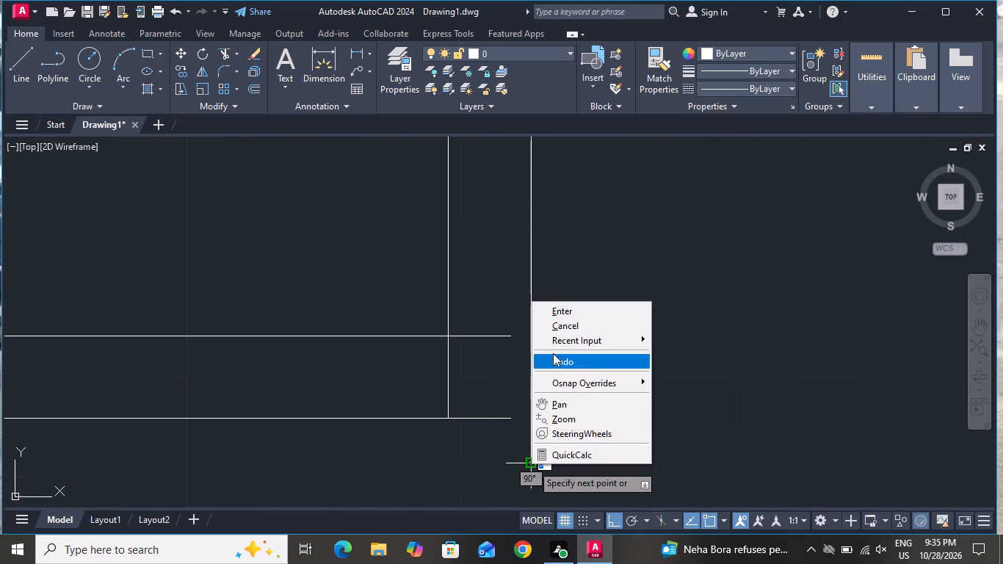
{"action": "left_click", "coordinate": [554, 328]}
Extend both bottom wall lines of the southwest room east to meet the new outer wall line.
{"action": "type", "text": "ex"}
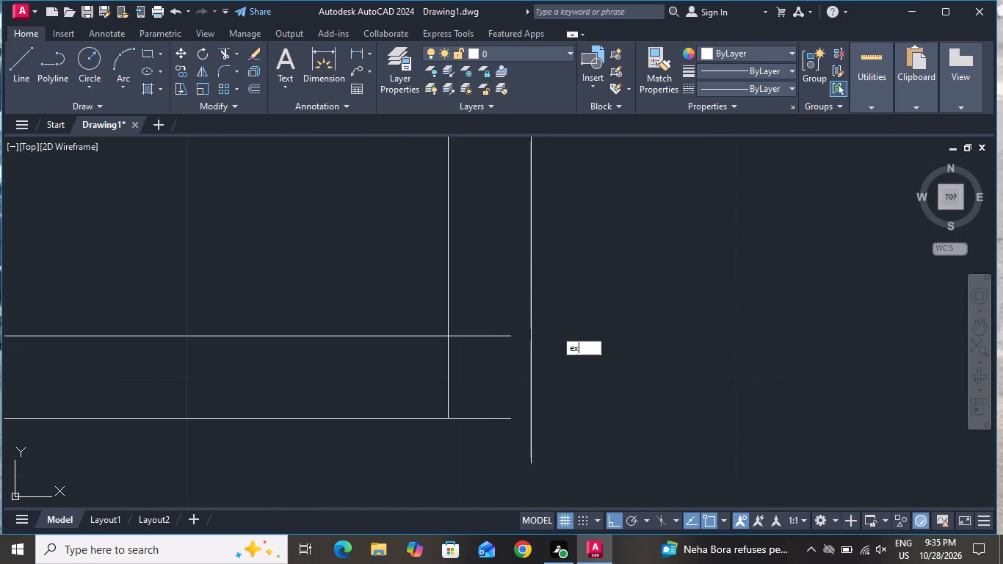
{"action": "key", "text": "space"}
{"action": "key", "text": "space"}
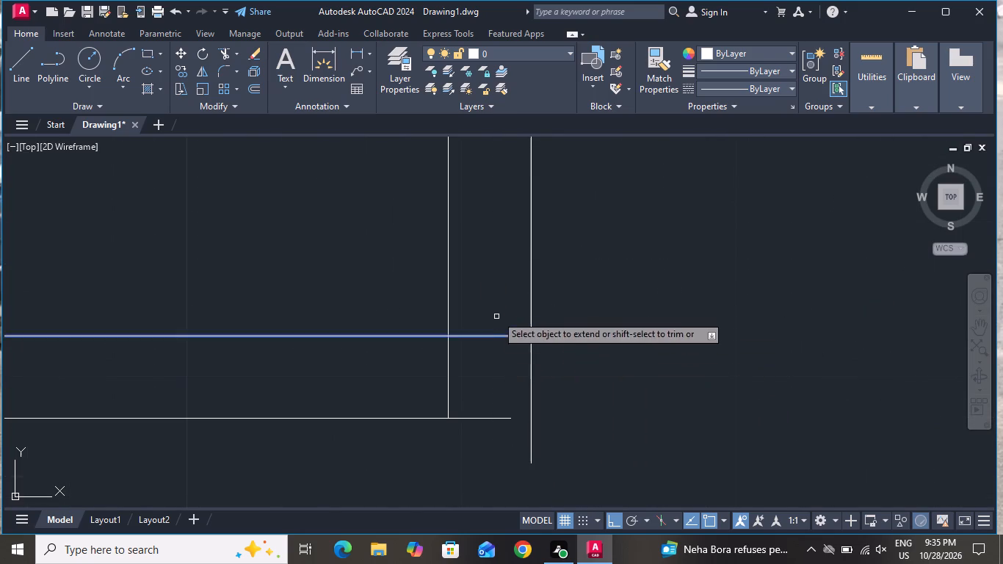
{"action": "left_click", "coordinate": [496, 309]}
{"action": "left_click", "coordinate": [448, 469]}
{"action": "scroll", "coordinate": [611, 413], "scroll_direction": "down", "scroll_amount": 4}
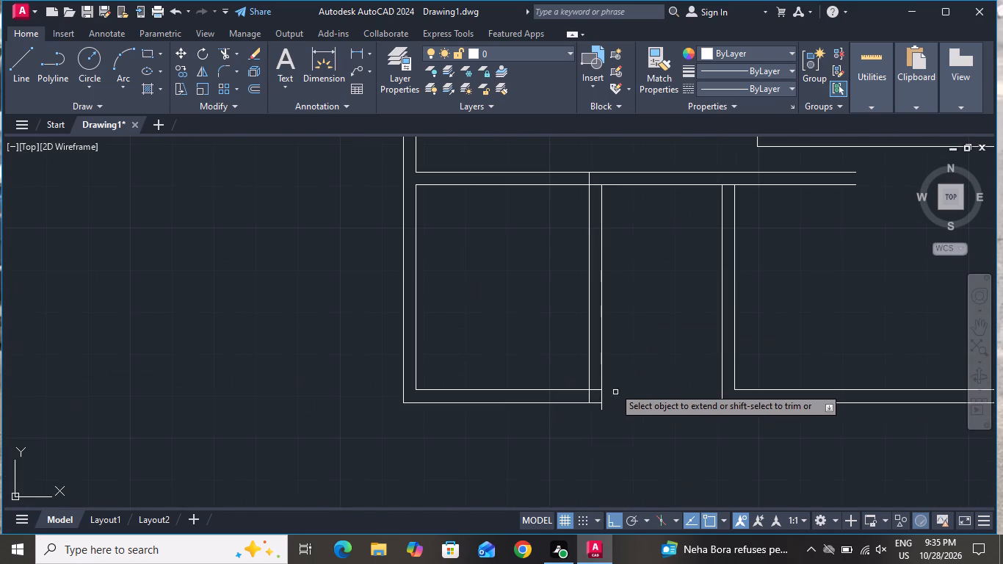
{"action": "right_click", "coordinate": [620, 354]}
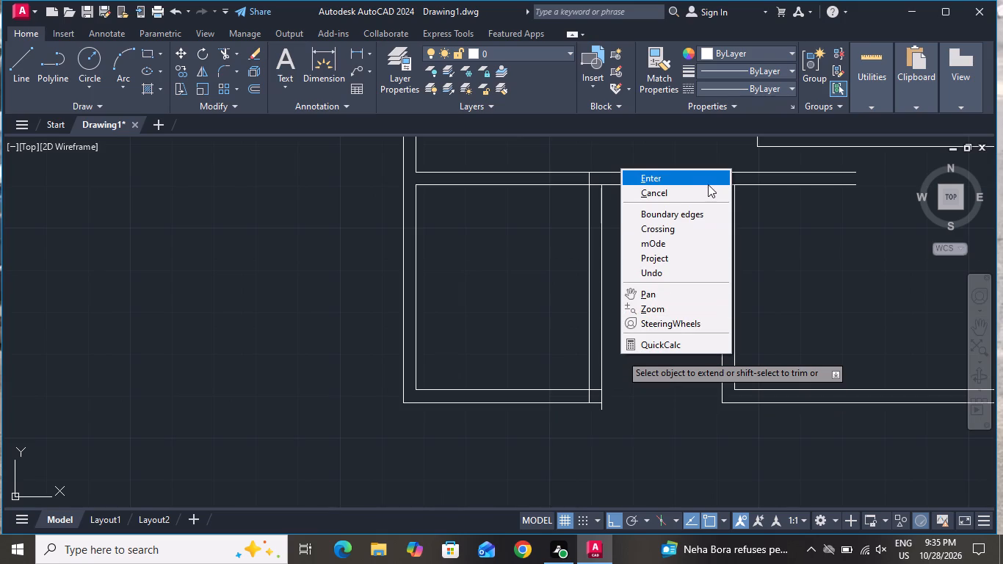
{"action": "left_click", "coordinate": [709, 184]}
Trim the overlapping line segments where the southwest room's east wall meets the horizontal wall above it.
{"action": "left_click", "coordinate": [226, 55]}
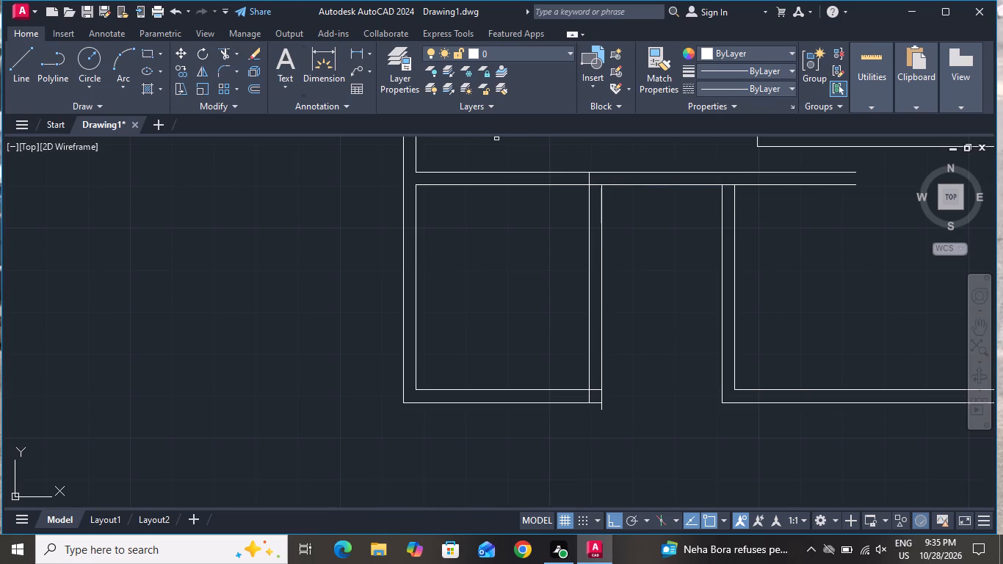
{"action": "scroll", "coordinate": [604, 176], "scroll_direction": "up", "scroll_amount": 4}
{"action": "left_click", "coordinate": [550, 186]}
{"action": "left_click", "coordinate": [533, 277]}
{"action": "left_click", "coordinate": [529, 162]}
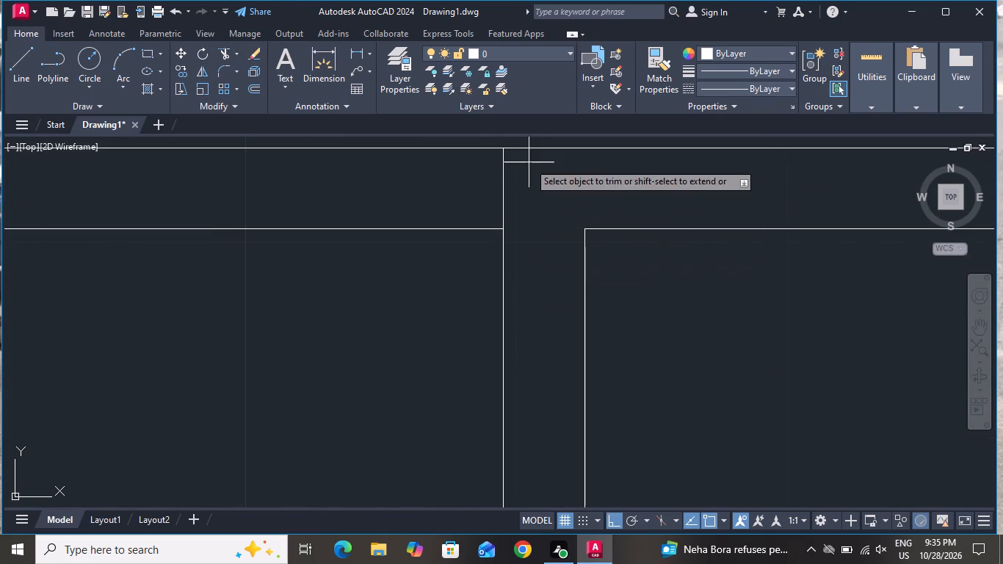
{"action": "left_click", "coordinate": [468, 176]}
Trim the crossing lines and overhanging stub at the southwest room's southeast corner to leave a clean wall corner.
{"action": "scroll", "coordinate": [600, 203], "scroll_direction": "down", "scroll_amount": 5}
{"action": "scroll", "coordinate": [605, 352], "scroll_direction": "up", "scroll_amount": 5}
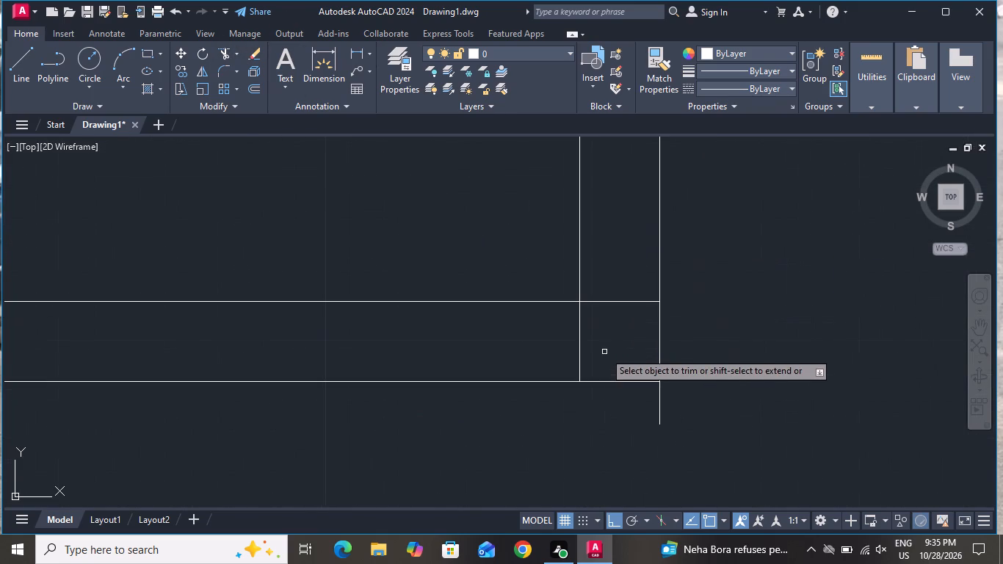
{"action": "left_click", "coordinate": [604, 345]}
{"action": "left_click", "coordinate": [550, 346]}
{"action": "left_click", "coordinate": [602, 333]}
{"action": "left_click", "coordinate": [612, 253]}
{"action": "left_click", "coordinate": [615, 419]}
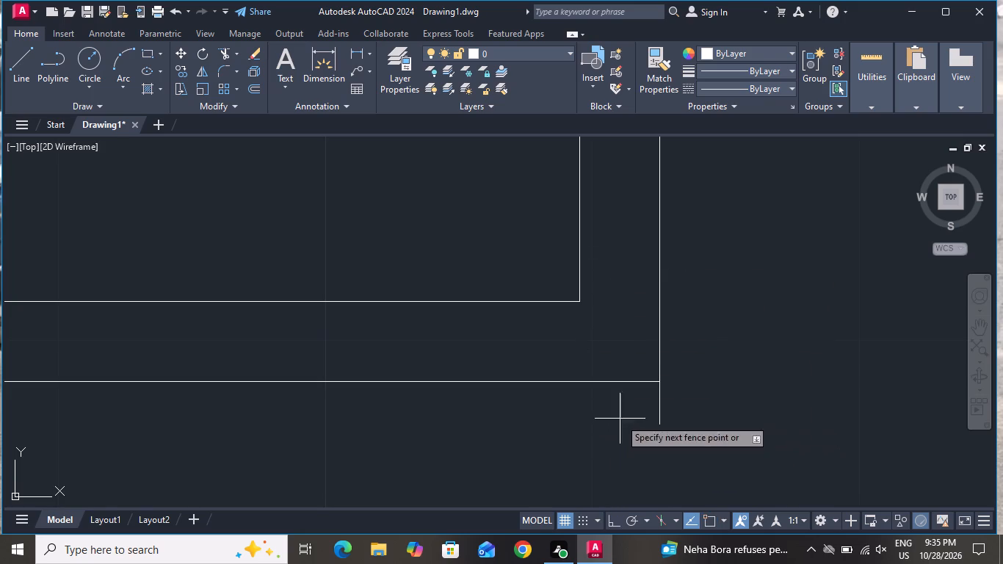
{"action": "left_click", "coordinate": [700, 373]}
{"action": "scroll", "coordinate": [684, 408], "scroll_direction": "down", "scroll_amount": 5}
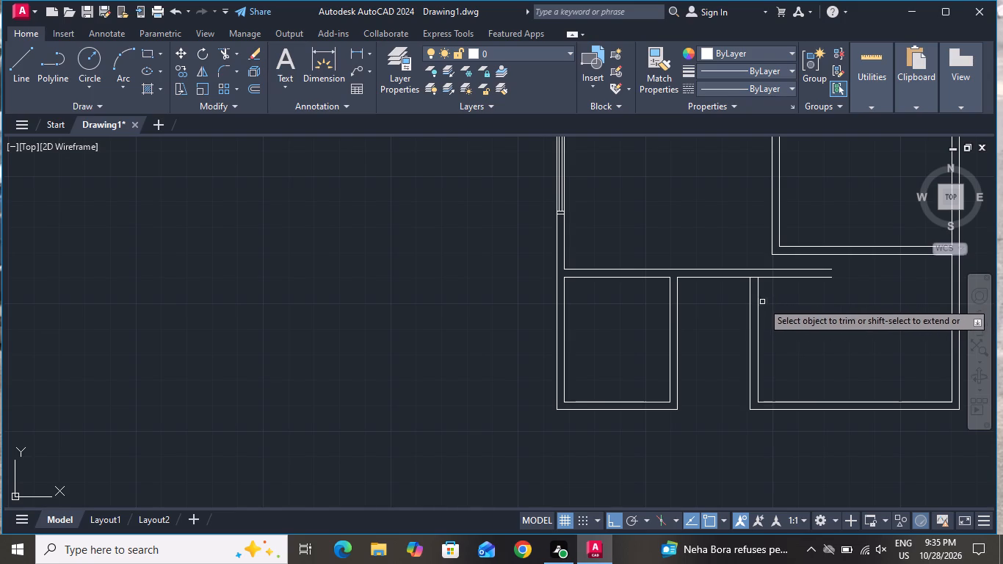
{"action": "right_click", "coordinate": [709, 308]}
{"action": "left_click", "coordinate": [711, 334]}
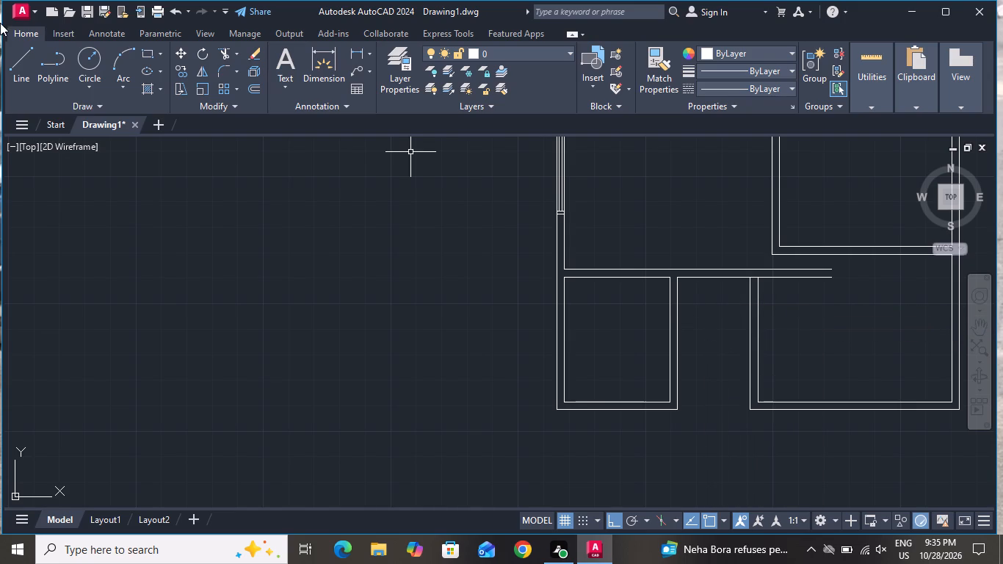
Draw a short vertical line across the top wall's thickness, from the upper end of the southwest room's east outer wall line.
{"action": "left_click", "coordinate": [14, 51]}
{"action": "scroll", "coordinate": [668, 261], "scroll_direction": "up", "scroll_amount": 3}
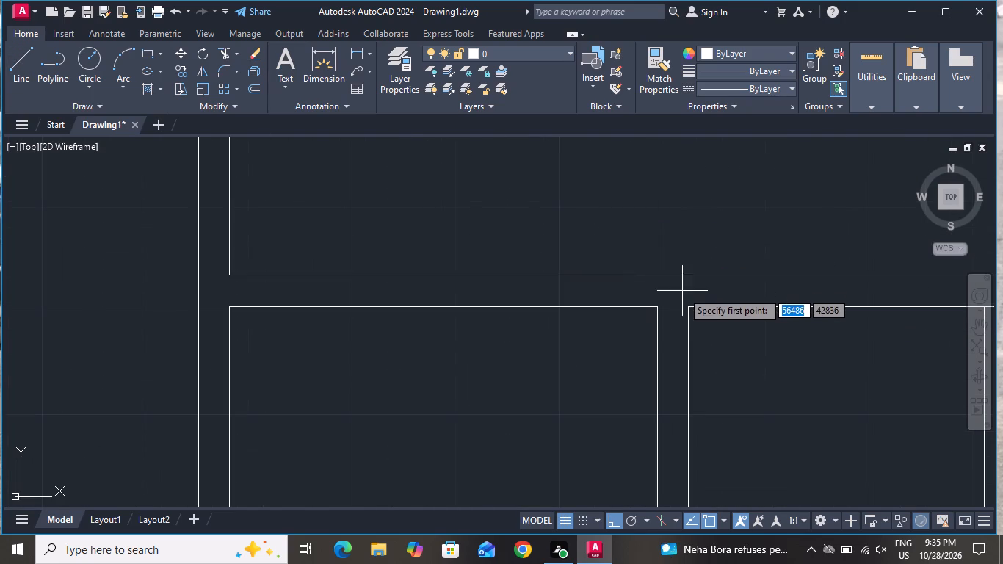
{"action": "left_click", "coordinate": [687, 305]}
{"action": "left_click", "coordinate": [689, 274]}
{"action": "right_click", "coordinate": [691, 275]}
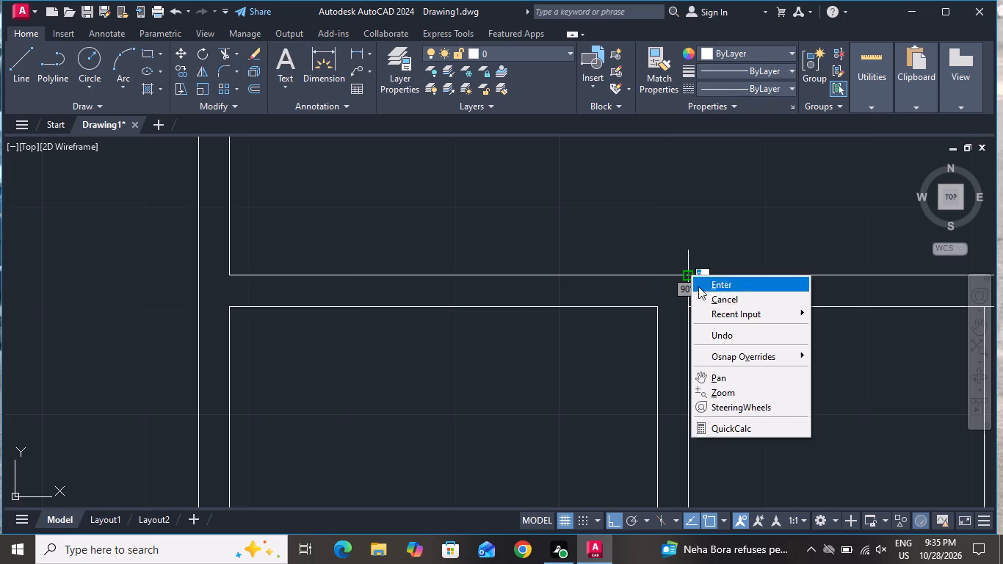
{"action": "left_click", "coordinate": [724, 293]}
Trim away both horizontal wall lines between the southwest and southeast rooms, including the leftover piece above the southeast room.
{"action": "scroll", "coordinate": [618, 224], "scroll_direction": "down", "scroll_amount": 4}
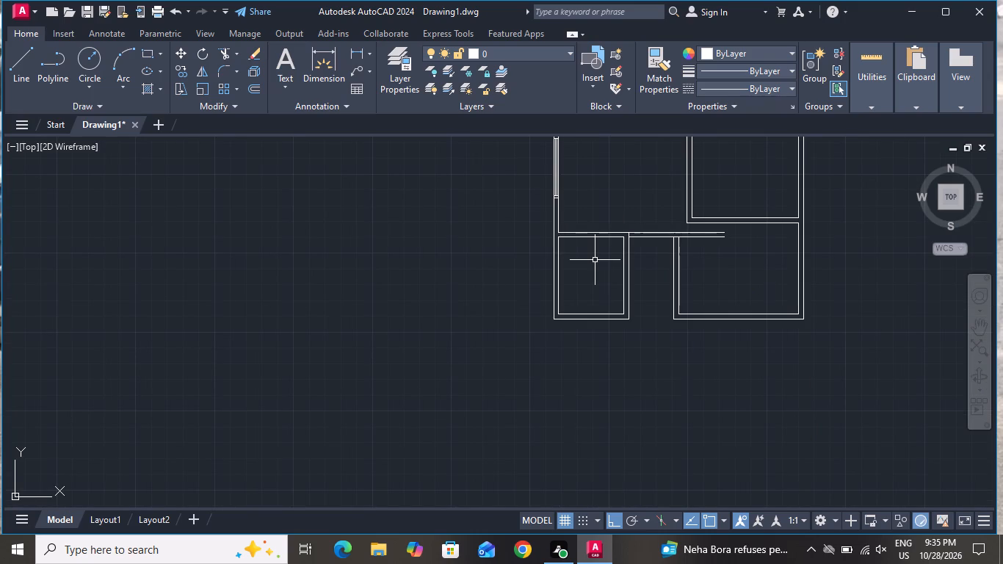
{"action": "left_click", "coordinate": [225, 49]}
{"action": "left_click", "coordinate": [659, 263]}
{"action": "left_click", "coordinate": [662, 188]}
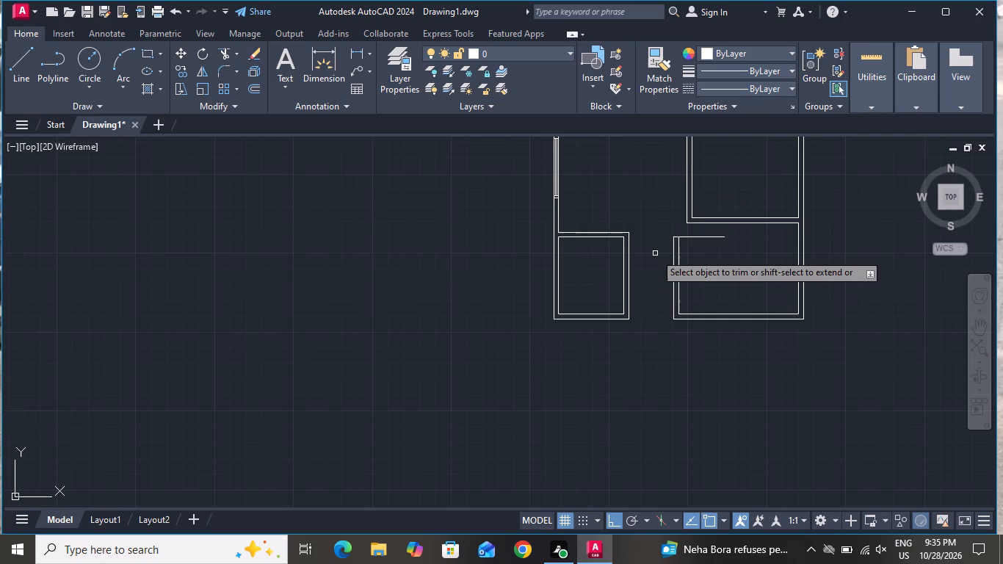
{"action": "left_click", "coordinate": [698, 225]}
{"action": "left_click", "coordinate": [704, 272]}
{"action": "right_click", "coordinate": [623, 178]}
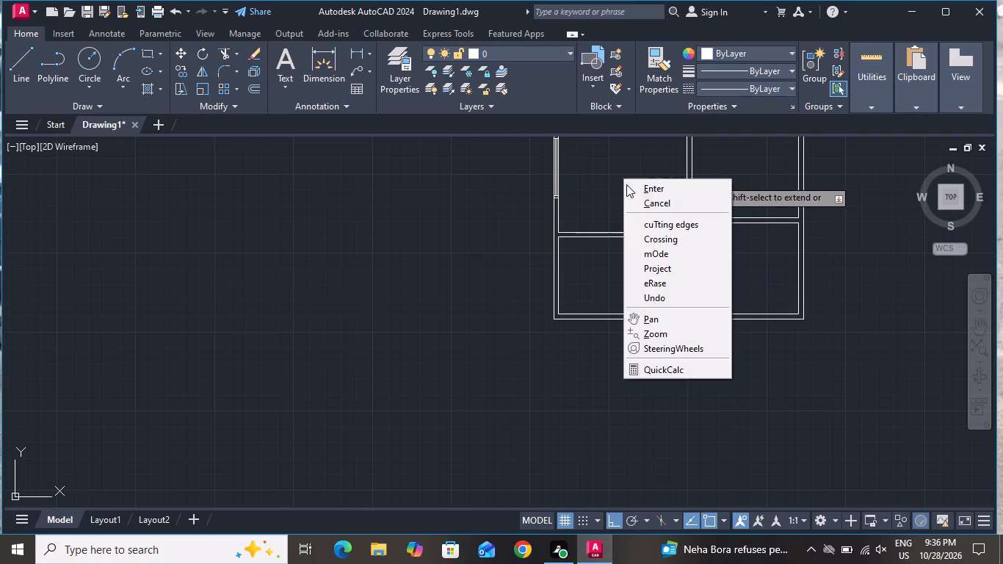
{"action": "left_click", "coordinate": [645, 200]}
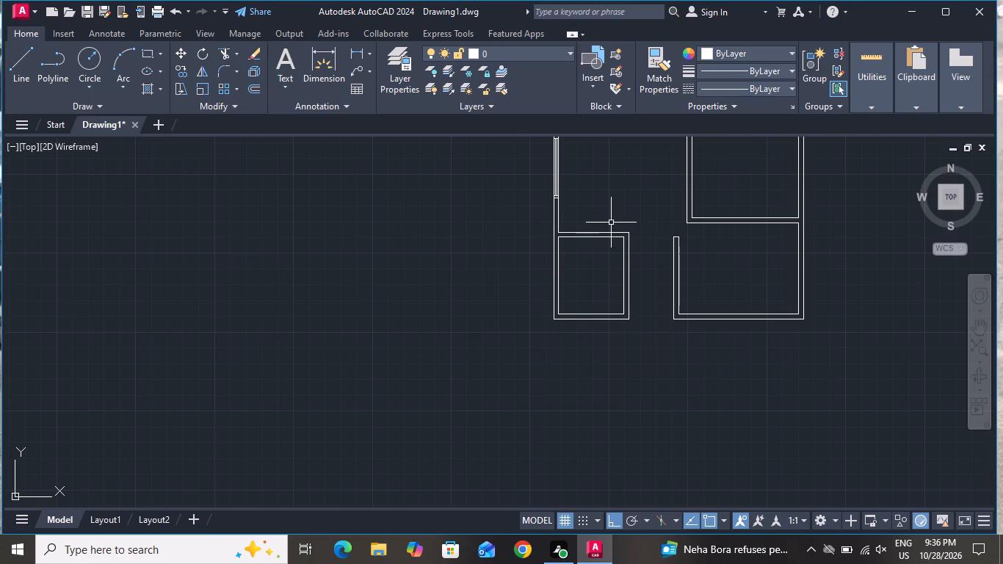
Extend both bottom wall lines of the room above the southeast room west to the west outer wall.
{"action": "scroll", "coordinate": [611, 225], "scroll_direction": "down", "scroll_amount": 2}
{"action": "scroll", "coordinate": [660, 171], "scroll_direction": "up", "scroll_amount": 3}
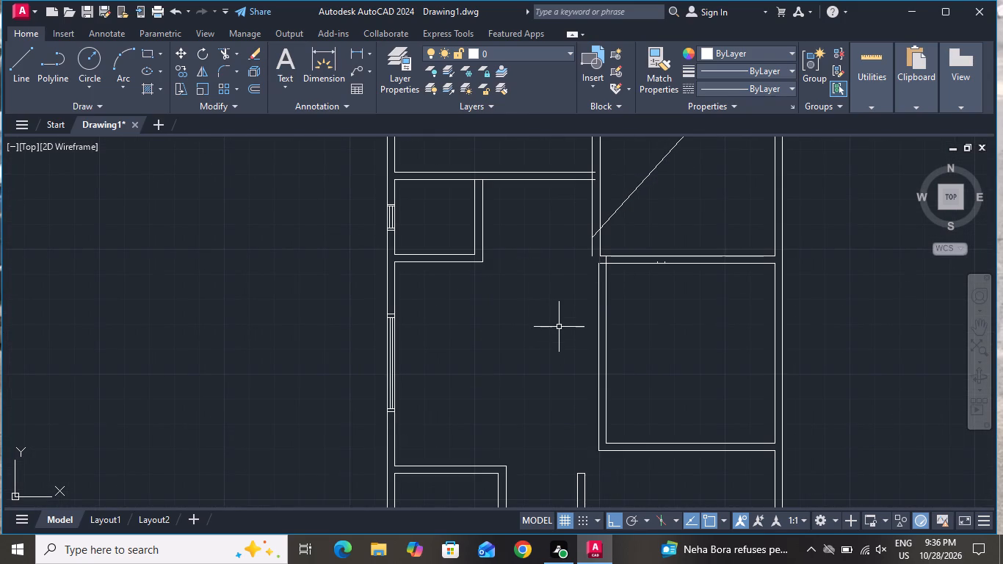
{"action": "type", "text": "ex"}
{"action": "key", "text": "space"}
{"action": "key", "text": "space"}
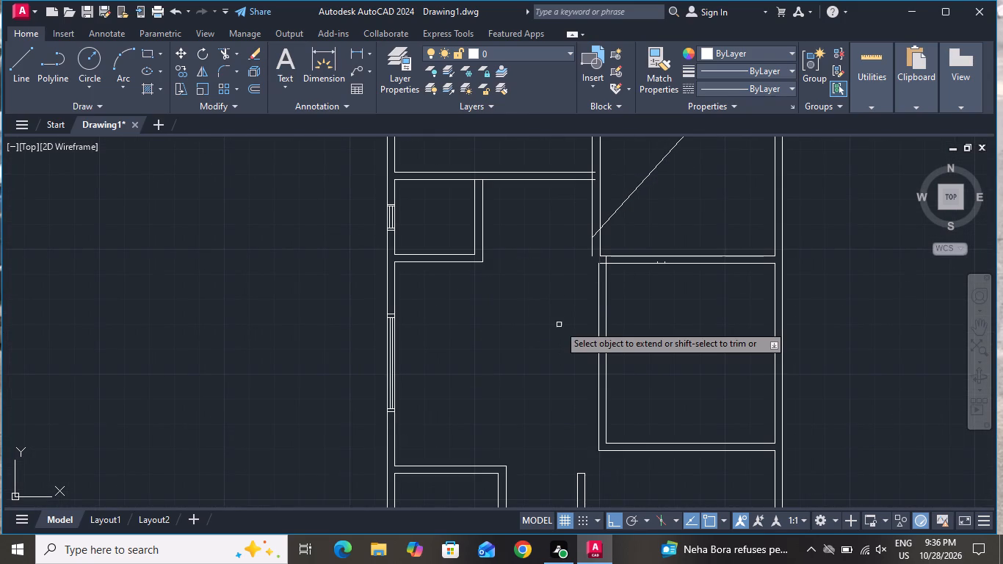
{"action": "left_click", "coordinate": [678, 404]}
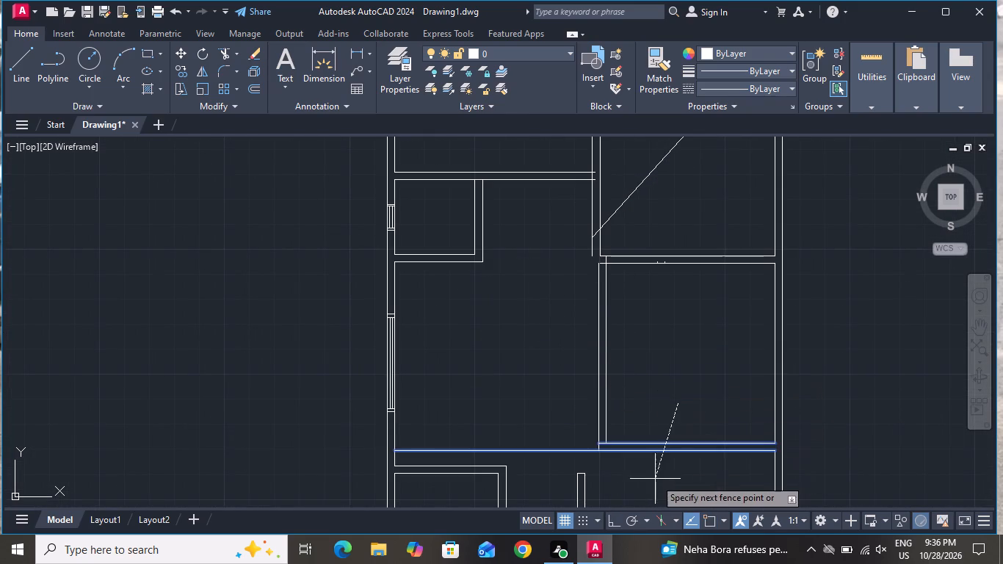
{"action": "left_click", "coordinate": [653, 479]}
{"action": "left_click", "coordinate": [648, 422]}
{"action": "left_click", "coordinate": [598, 480]}
Delete the stray diagonal line crossing the east-side room and the central space.
{"action": "scroll", "coordinate": [623, 358], "scroll_direction": "down", "scroll_amount": 1}
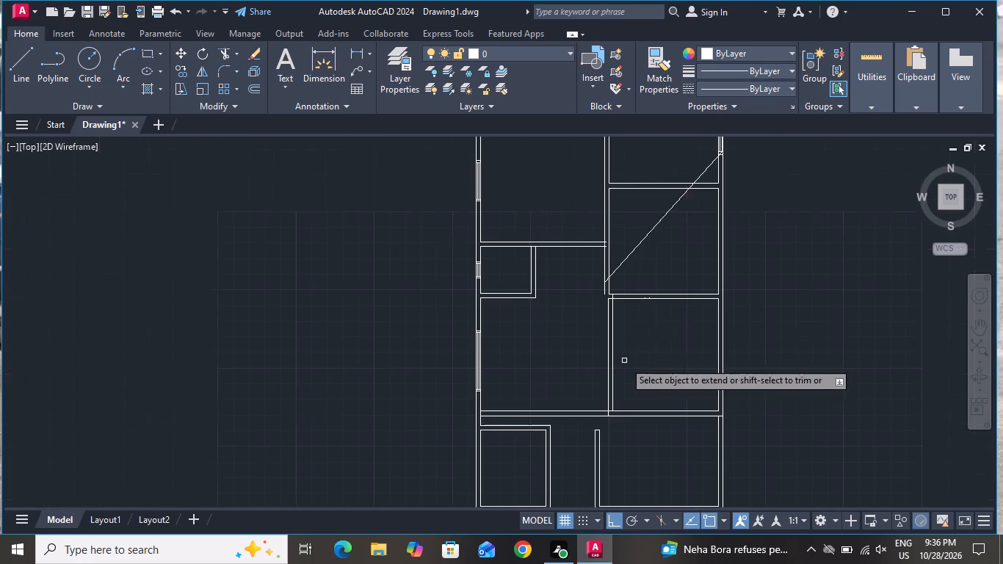
{"action": "left_click", "coordinate": [623, 204]}
{"action": "left_click", "coordinate": [669, 242]}
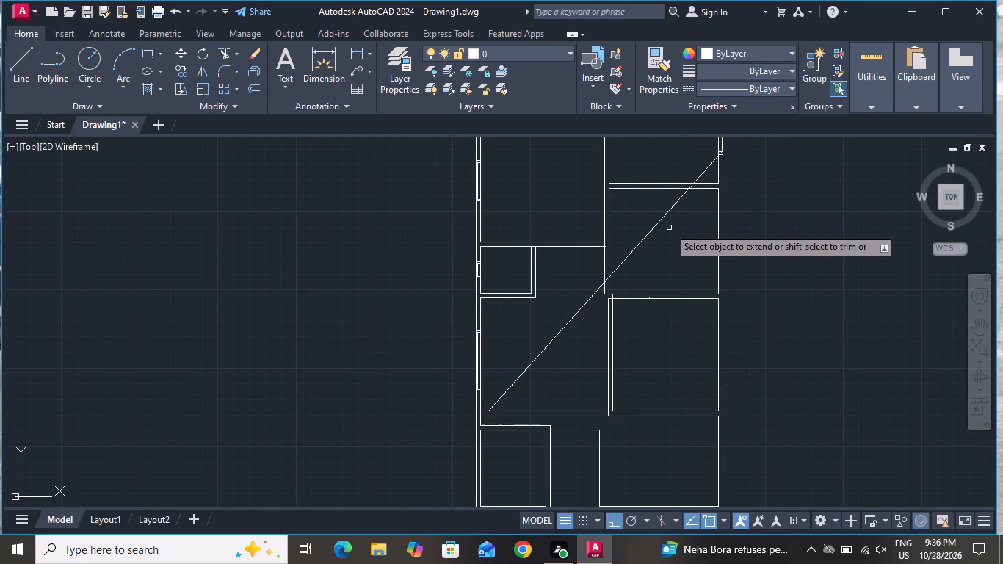
{"action": "key", "text": "Escape"}
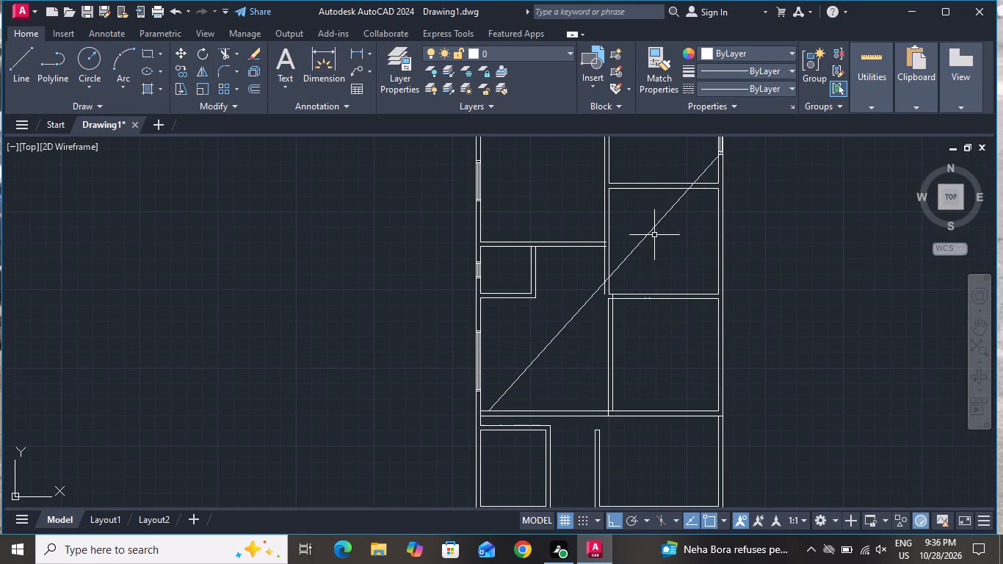
{"action": "left_click", "coordinate": [653, 232]}
{"action": "key", "text": "Delete"}
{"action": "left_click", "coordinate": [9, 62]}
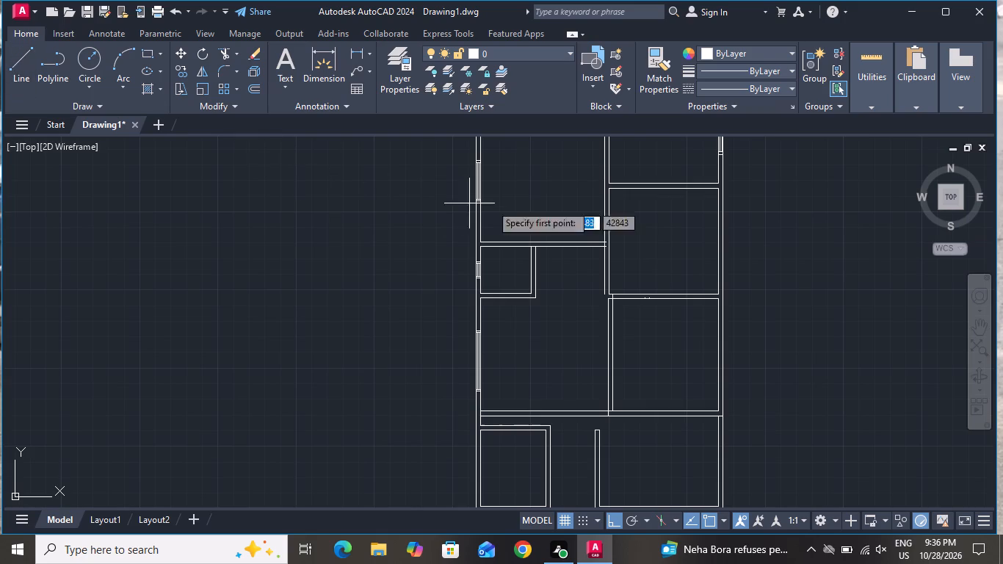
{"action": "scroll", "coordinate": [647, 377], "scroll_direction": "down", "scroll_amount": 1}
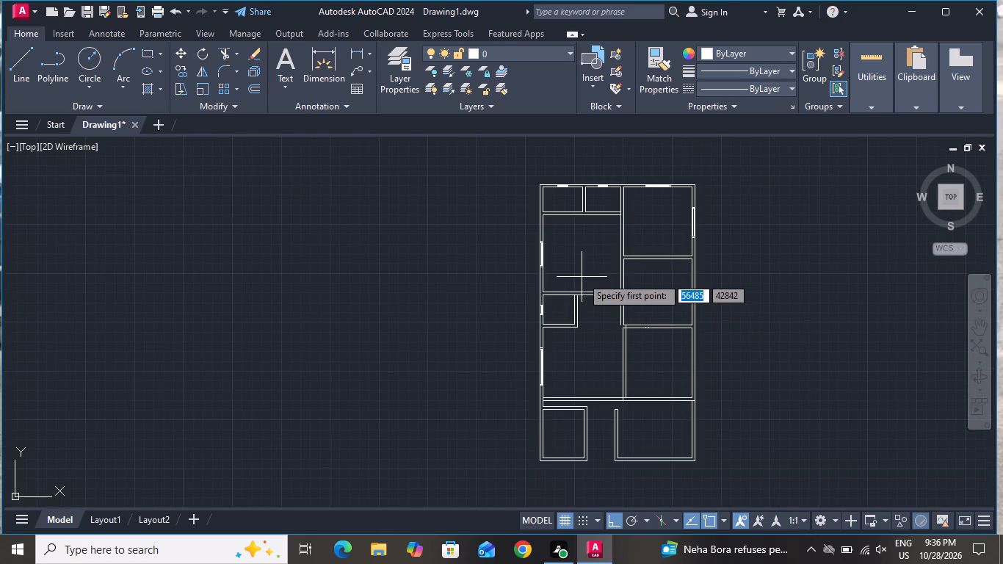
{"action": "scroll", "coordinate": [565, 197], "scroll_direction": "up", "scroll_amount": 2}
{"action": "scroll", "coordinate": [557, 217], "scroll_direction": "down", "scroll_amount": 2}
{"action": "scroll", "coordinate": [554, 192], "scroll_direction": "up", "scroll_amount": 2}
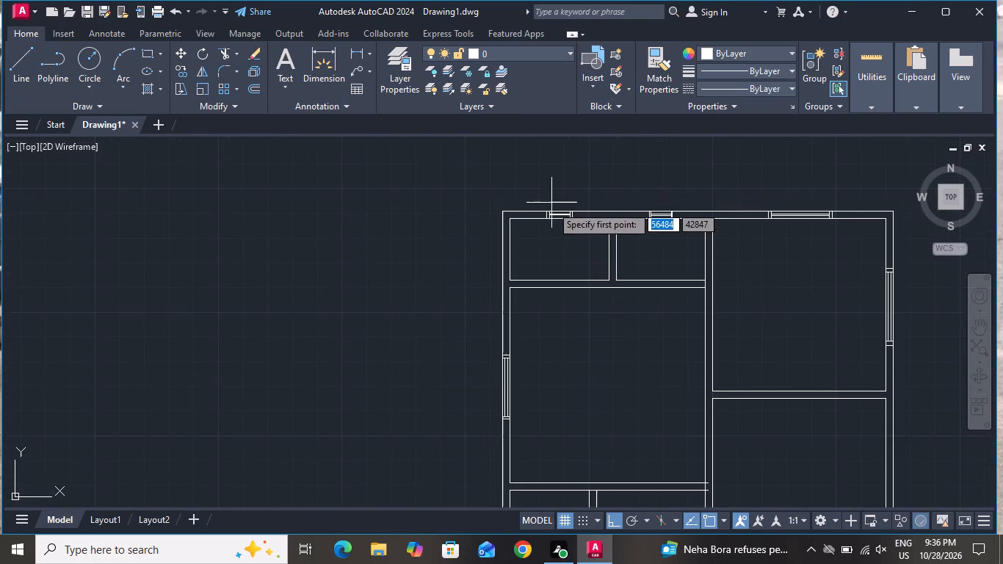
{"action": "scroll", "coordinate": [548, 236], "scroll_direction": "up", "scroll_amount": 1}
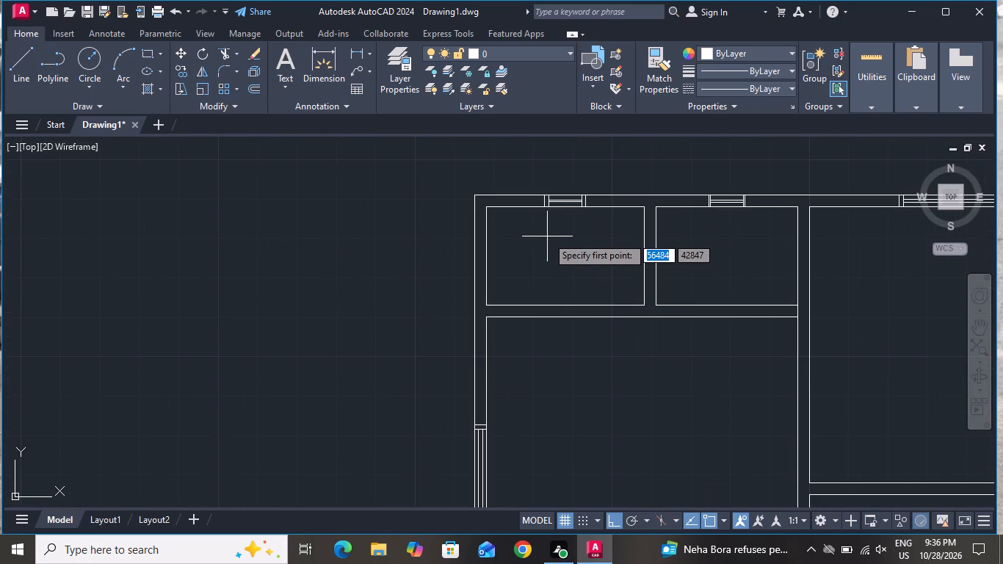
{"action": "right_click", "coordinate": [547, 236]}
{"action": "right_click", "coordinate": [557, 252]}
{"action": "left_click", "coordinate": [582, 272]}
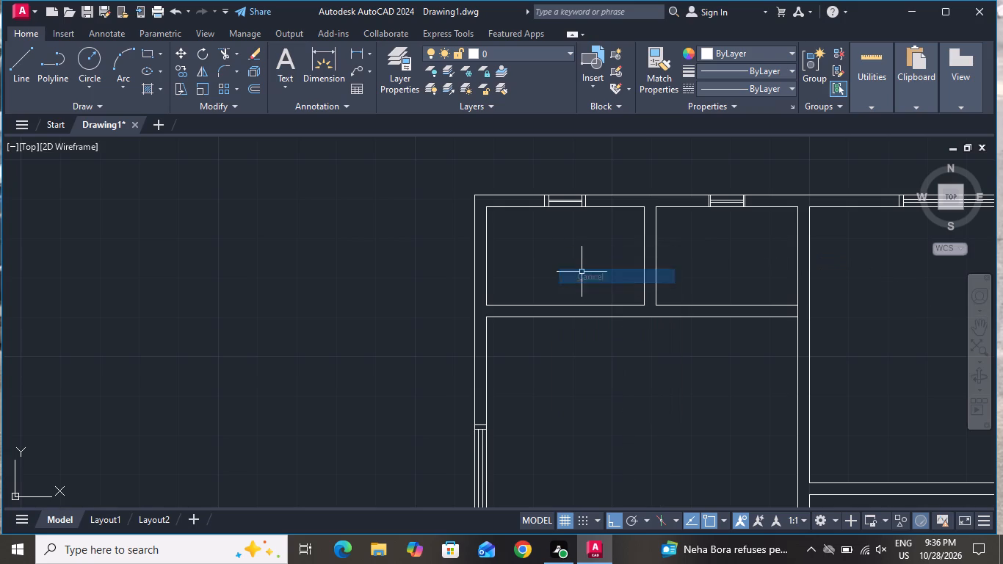
Insert the Toilet - Imperial block from the Architectural tool palette outside the plan, west of the northwest room.
{"action": "type", "text": "tp"}
{"action": "key", "text": "space"}
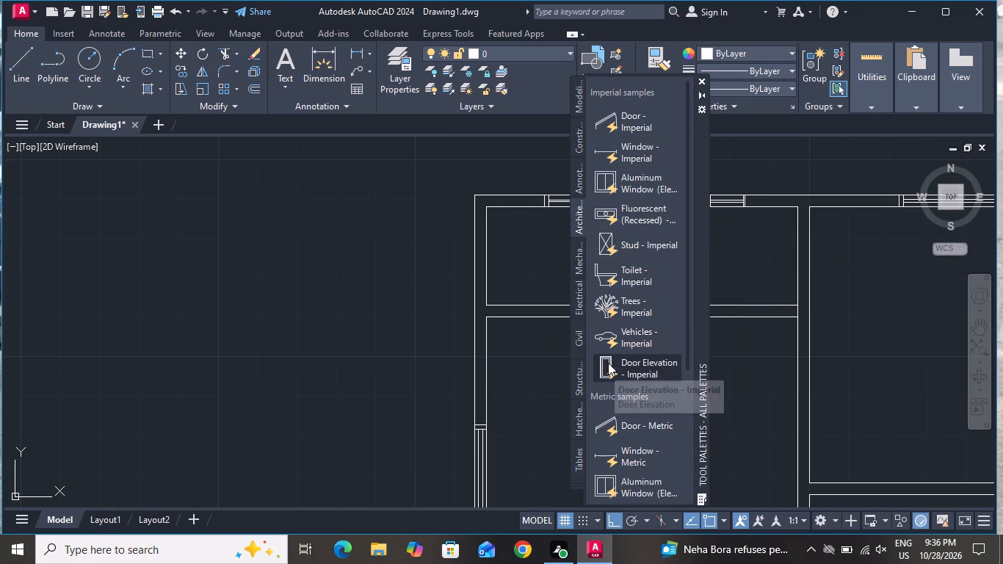
{"action": "left_click_drag", "start_coordinate": [612, 276], "coordinate": [609, 275]}
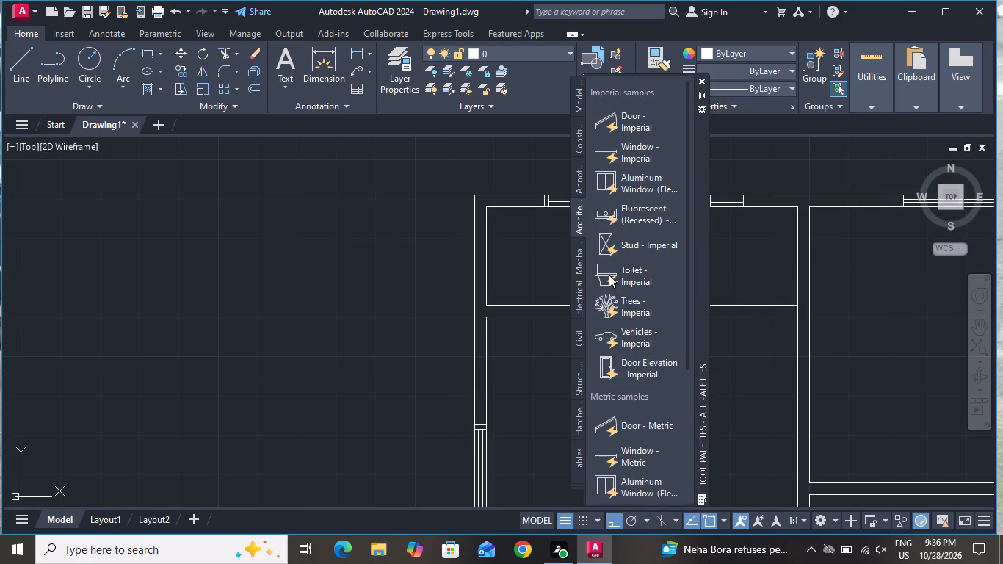
{"action": "left_click_drag", "start_coordinate": [609, 275], "coordinate": [372, 275]}
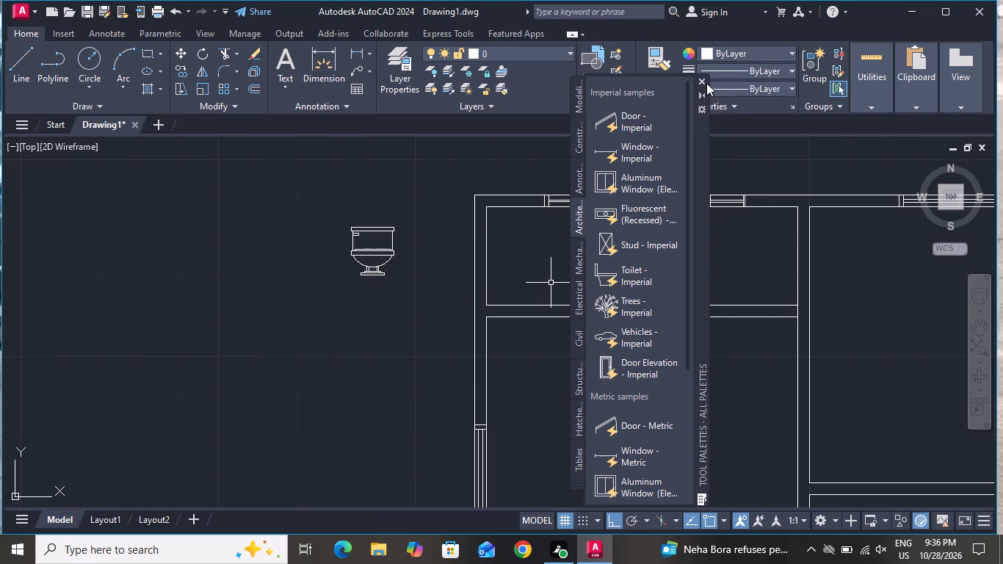
{"action": "left_click", "coordinate": [706, 82]}
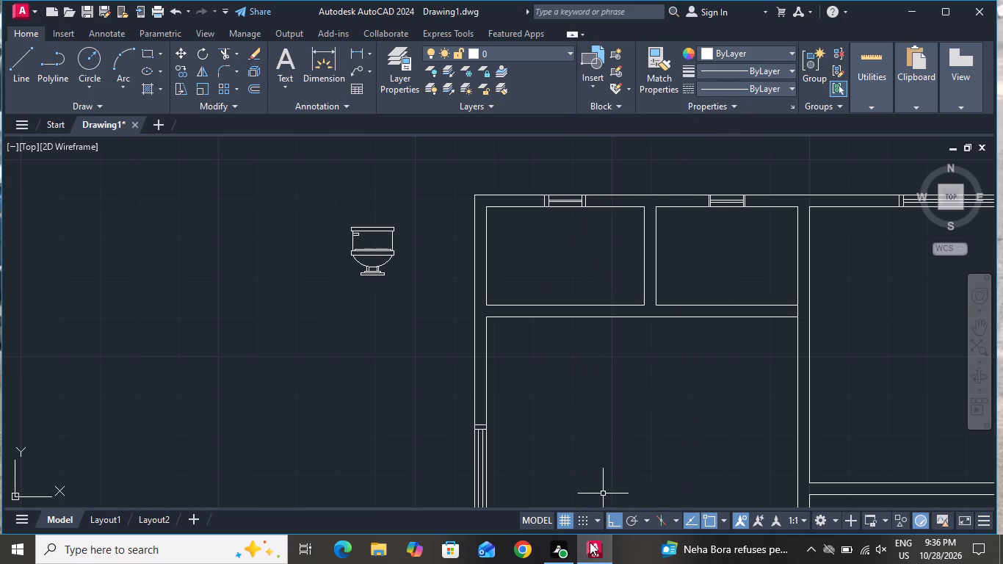
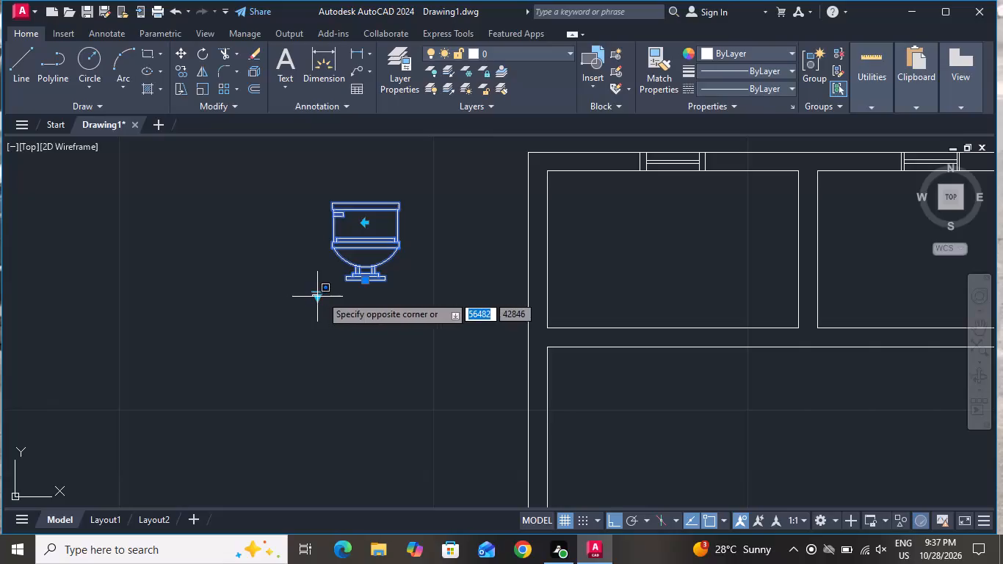
Switch the toilet block west of the plan to its Round (Plan) view.
{"action": "double_click", "coordinate": [321, 294]}
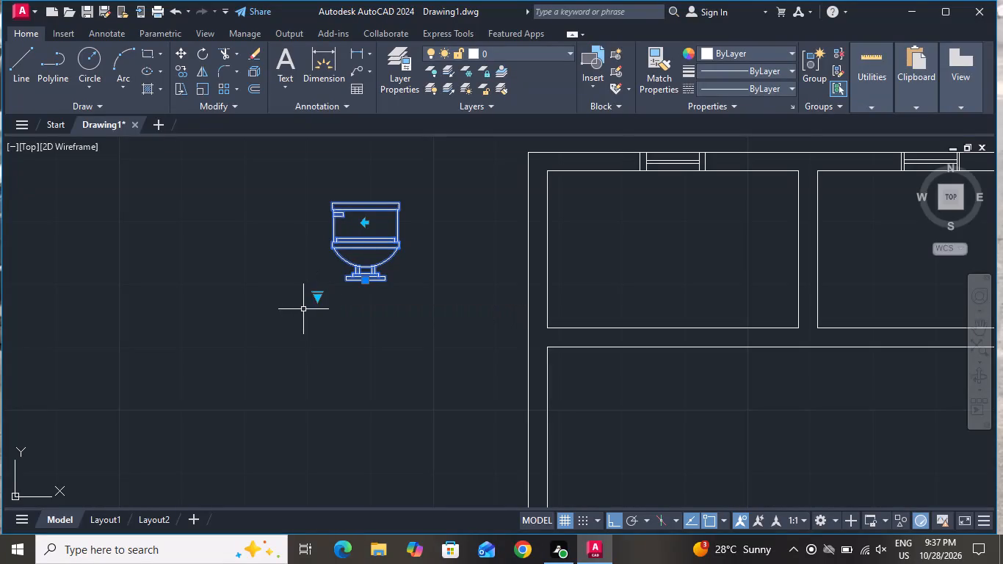
{"action": "left_click", "coordinate": [317, 296]}
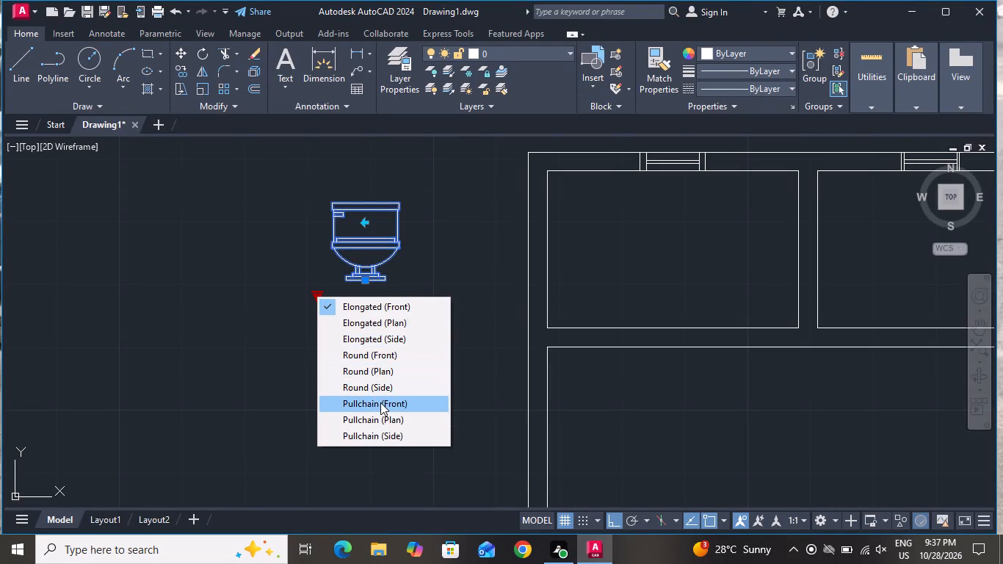
{"action": "left_click", "coordinate": [377, 367]}
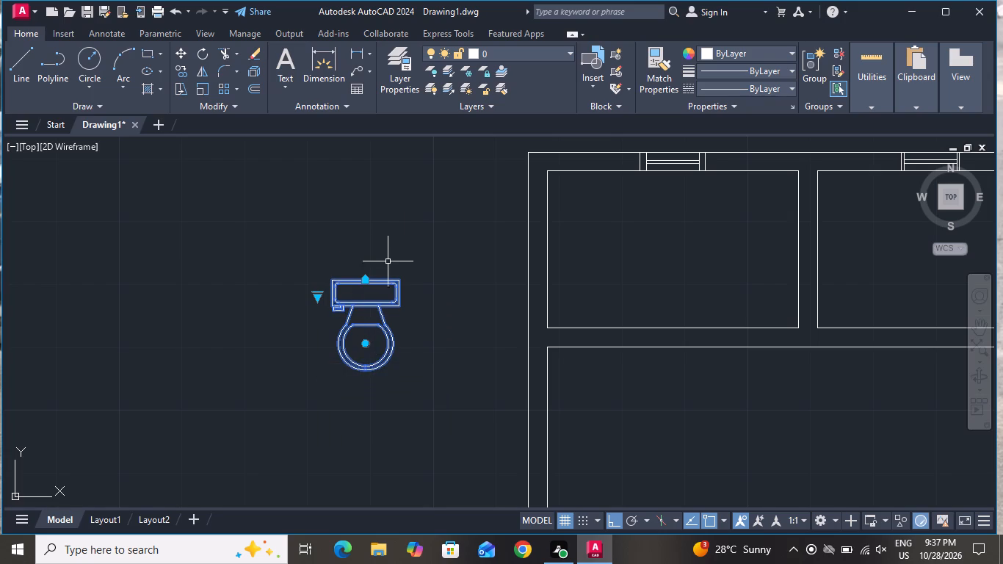
Scale the toilet block down to roughly half its size, using a base point on its bowl.
{"action": "left_click", "coordinate": [205, 87]}
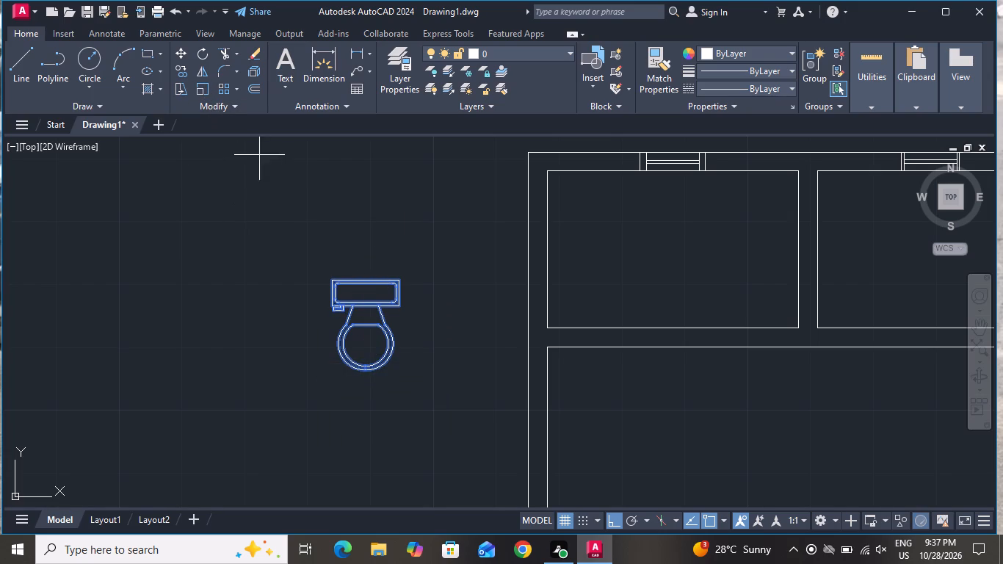
{"action": "left_click", "coordinate": [385, 355]}
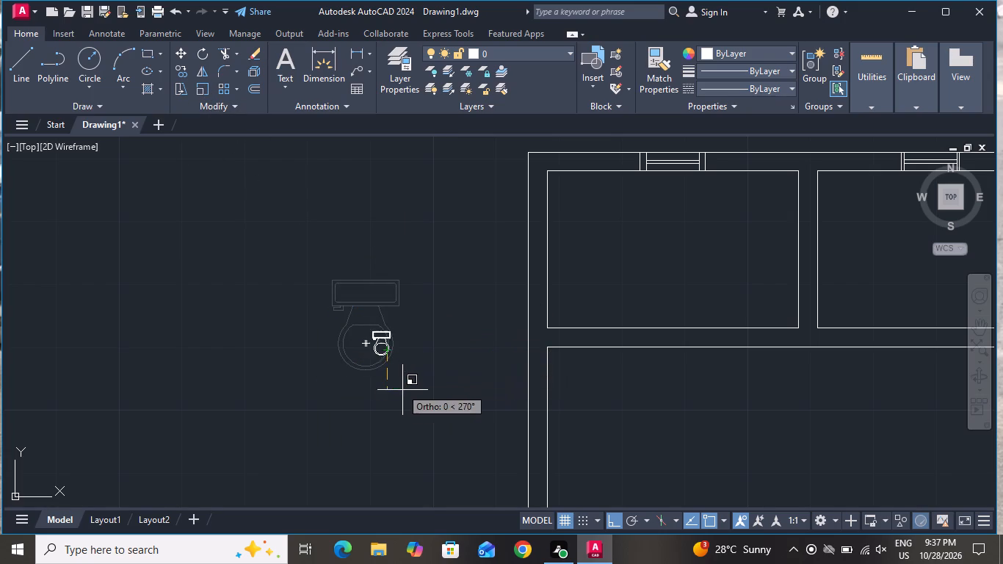
{"action": "left_click", "coordinate": [410, 425]}
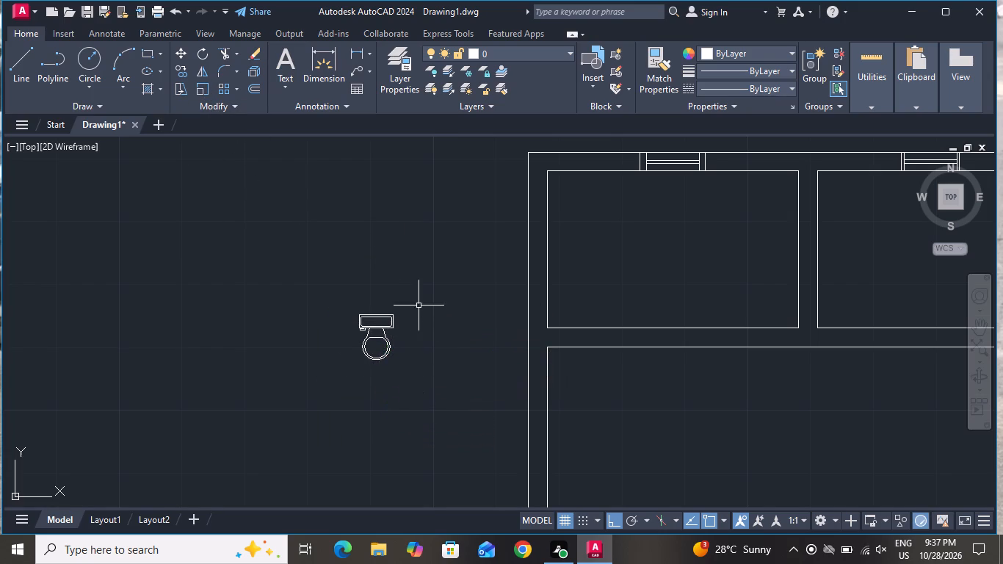
Move the toilet by its tank's back edge against the northwest room's north wall, centred below the window.
{"action": "left_click", "coordinate": [419, 305]}
{"action": "left_click", "coordinate": [324, 381]}
{"action": "left_click", "coordinate": [178, 48]}
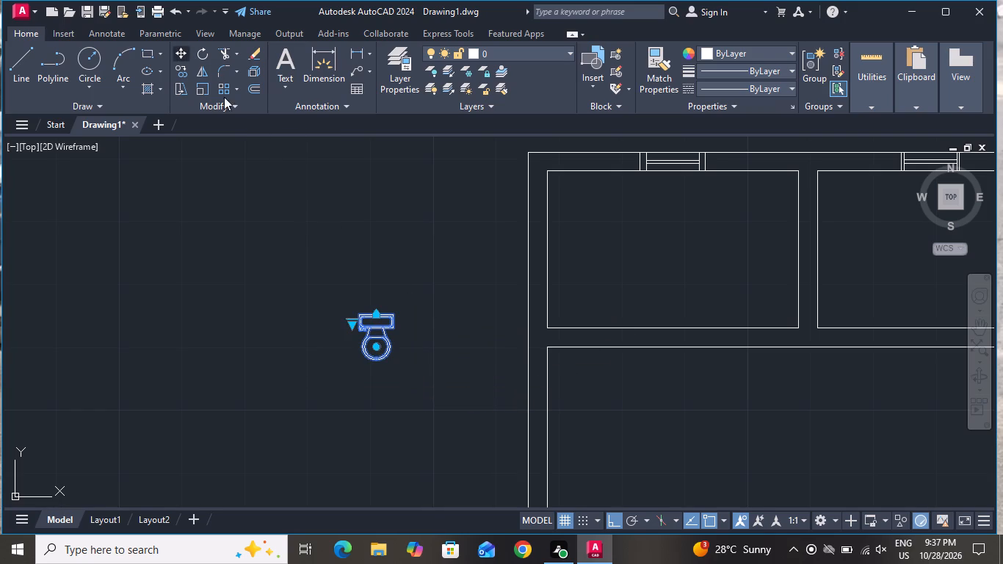
{"action": "left_click", "coordinate": [375, 316]}
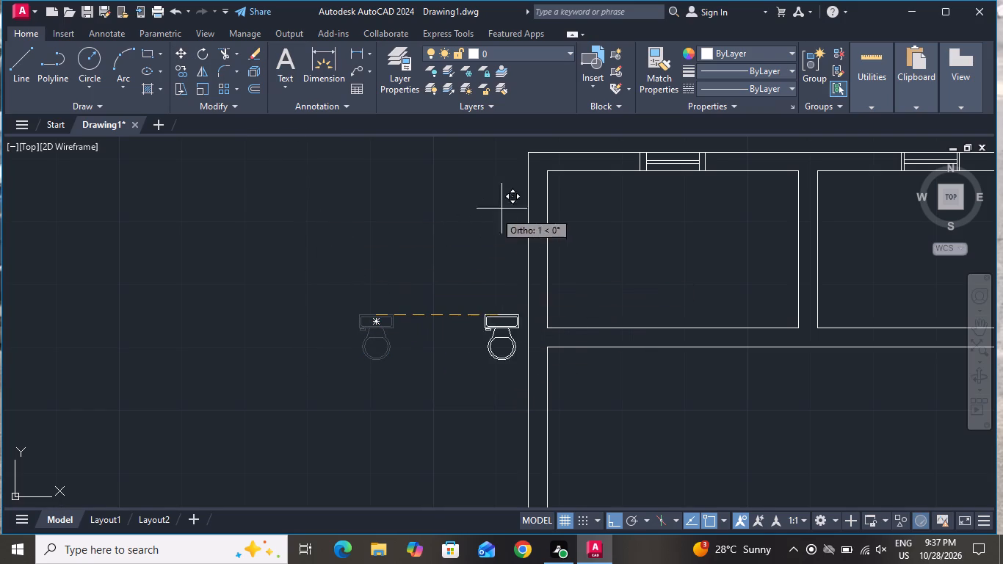
{"action": "left_click", "coordinate": [615, 518]}
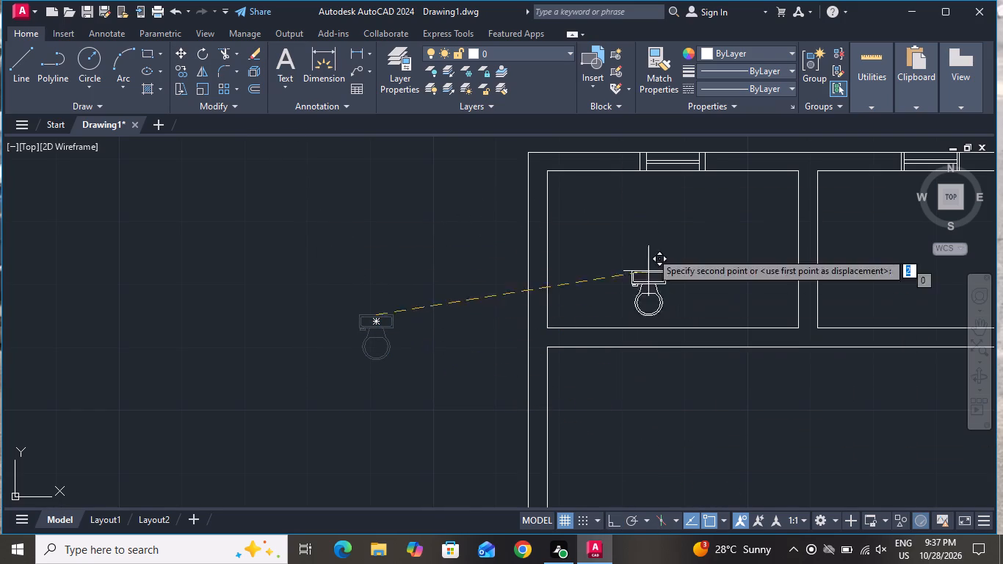
{"action": "scroll", "coordinate": [676, 184], "scroll_direction": "up", "scroll_amount": 4}
{"action": "scroll", "coordinate": [647, 228], "scroll_direction": "down", "scroll_amount": 4}
{"action": "scroll", "coordinate": [642, 220], "scroll_direction": "up", "scroll_amount": 1}
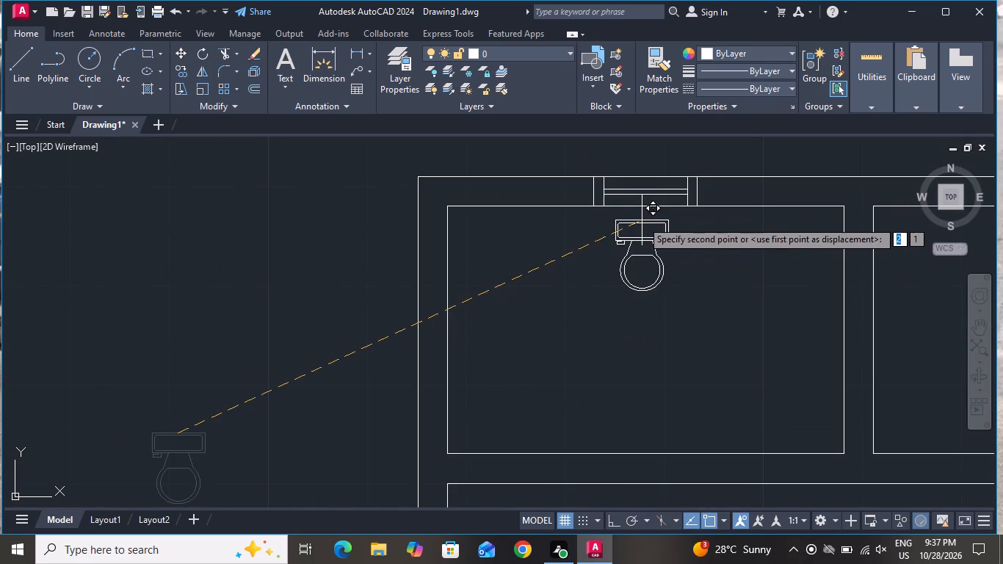
{"action": "left_click", "coordinate": [642, 206]}
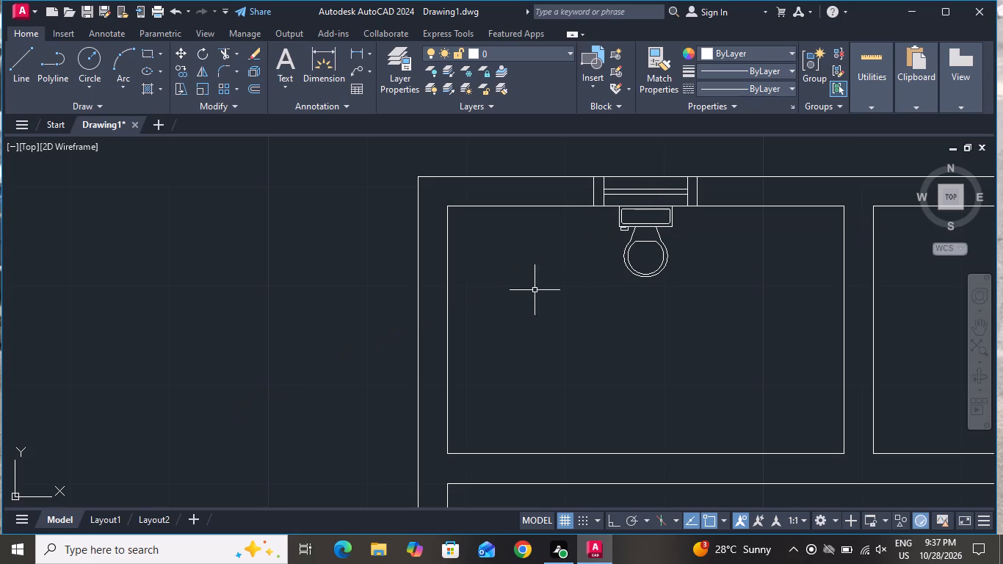
Draw two short vertical jamb lines across the northwest room's south wall near its west end, marking a door opening.
{"action": "left_click", "coordinate": [20, 68]}
{"action": "scroll", "coordinate": [513, 315], "scroll_direction": "down", "scroll_amount": 1}
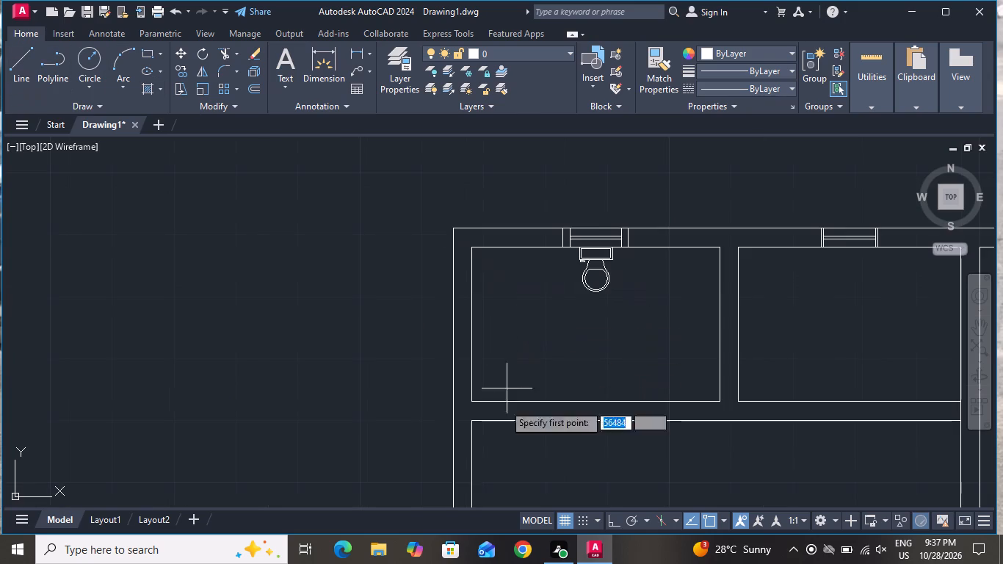
{"action": "scroll", "coordinate": [479, 450], "scroll_direction": "up", "scroll_amount": 2}
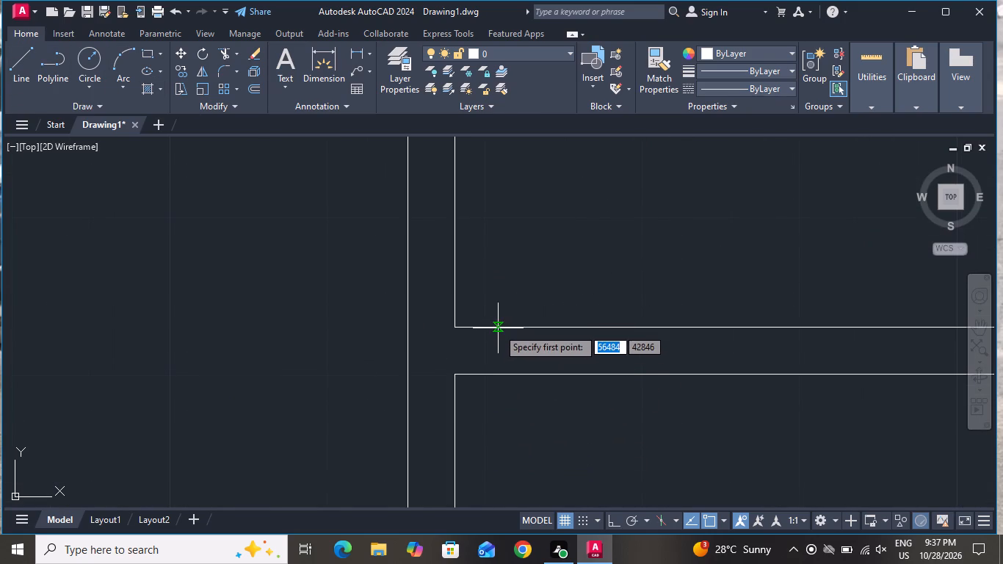
{"action": "left_click", "coordinate": [498, 328]}
{"action": "left_click", "coordinate": [497, 377]}
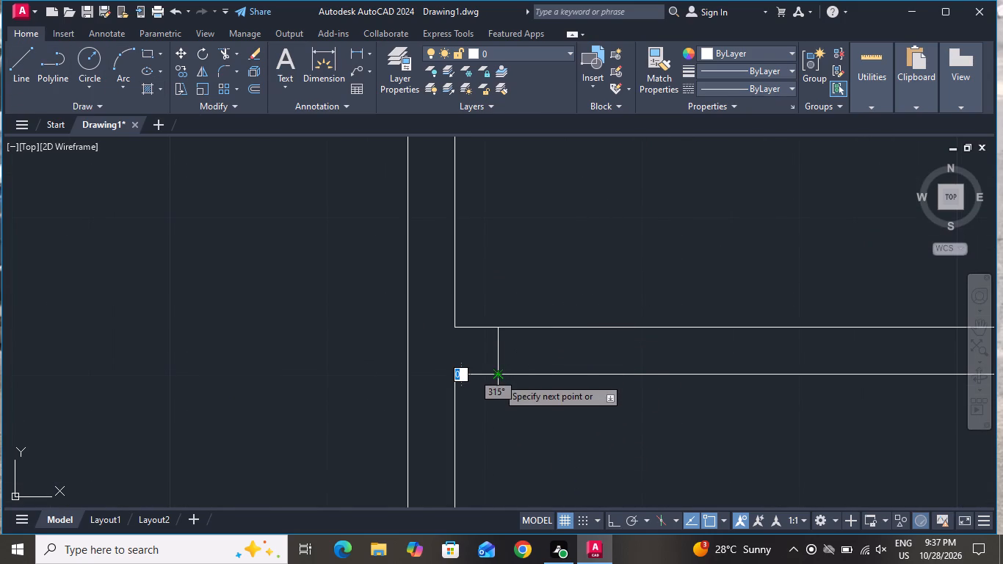
{"action": "right_click", "coordinate": [497, 377]}
{"action": "left_click", "coordinate": [548, 242]}
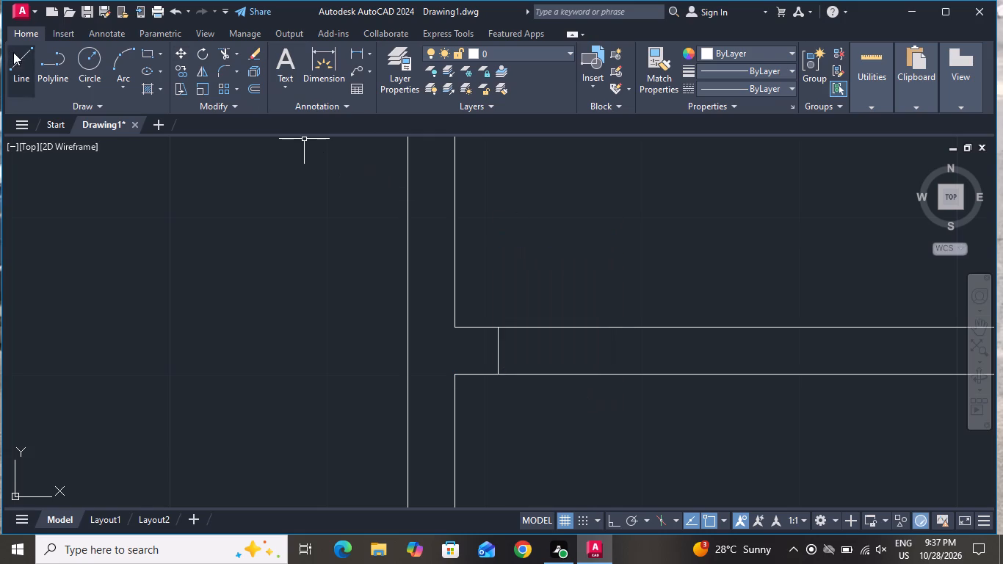
{"action": "left_click", "coordinate": [13, 51]}
{"action": "scroll", "coordinate": [338, 287], "scroll_direction": "down", "scroll_amount": 2}
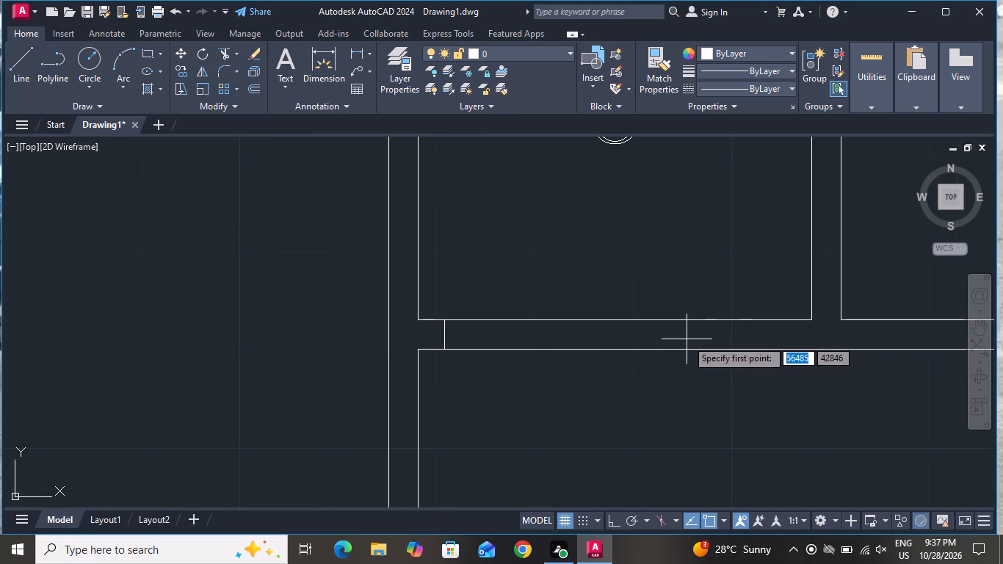
{"action": "left_click", "coordinate": [576, 320]}
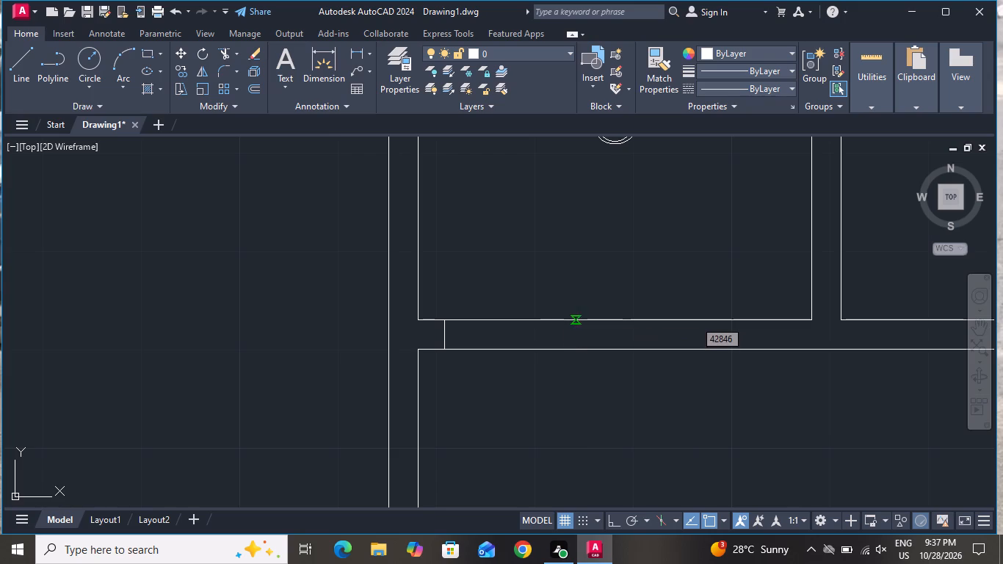
{"action": "left_click", "coordinate": [571, 343]}
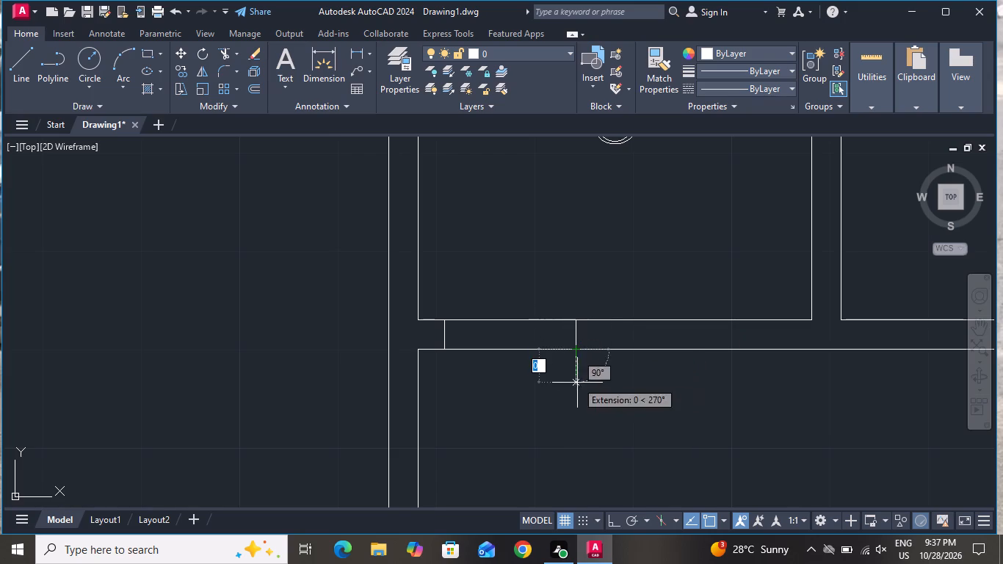
{"action": "right_click", "coordinate": [558, 399]}
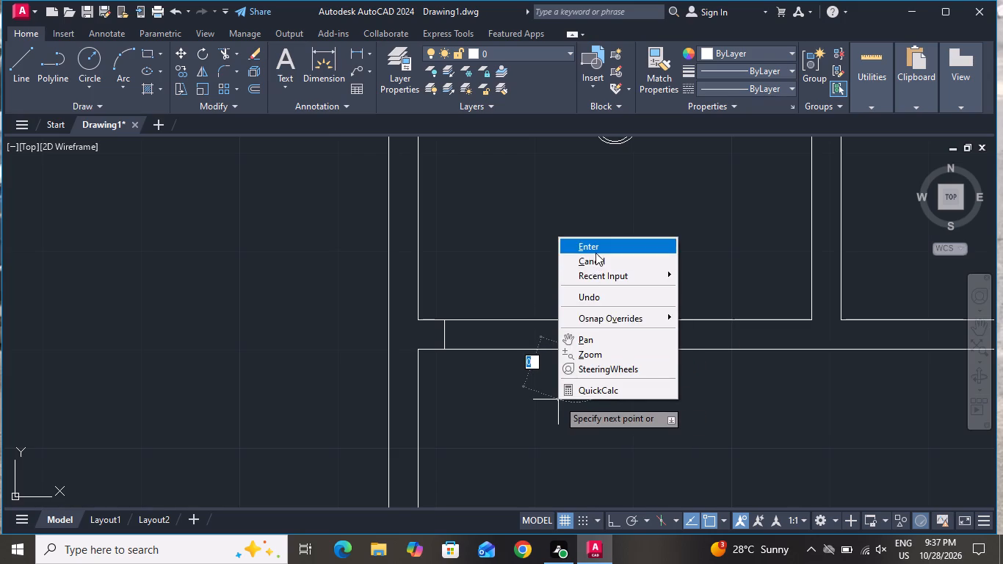
{"action": "left_click", "coordinate": [595, 253]}
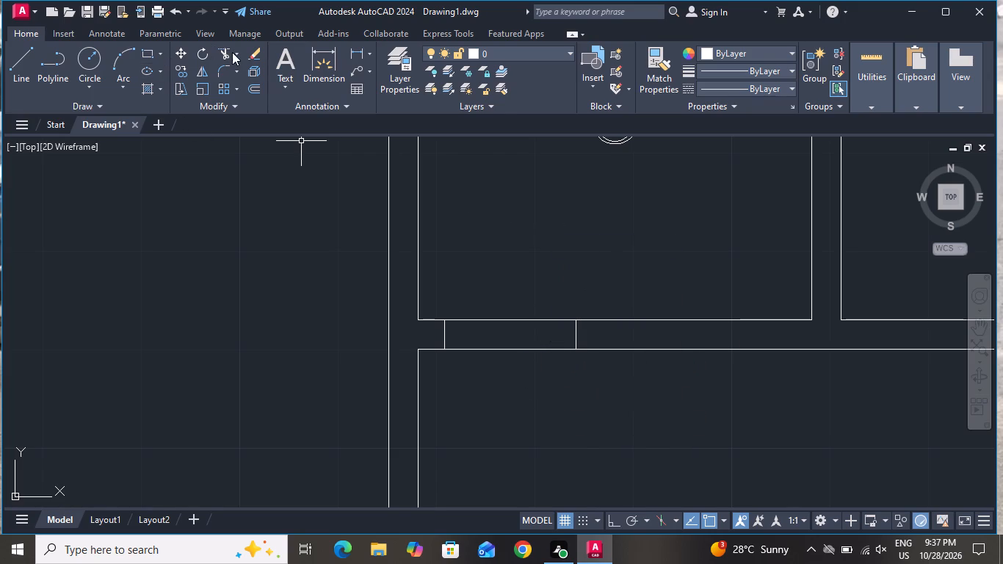
Trim both wall lines between the two jambs to open the doorway in the northwest room's south wall.
{"action": "left_click", "coordinate": [227, 53]}
{"action": "left_click", "coordinate": [511, 269]}
{"action": "left_click", "coordinate": [492, 387]}
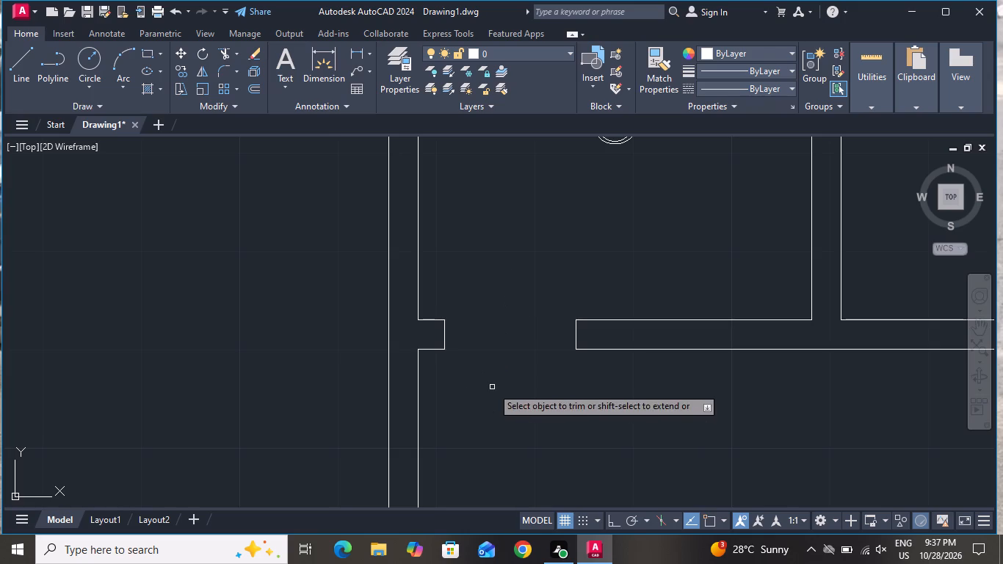
{"action": "scroll", "coordinate": [497, 405], "scroll_direction": "down", "scroll_amount": 2}
{"action": "right_click", "coordinate": [501, 329]}
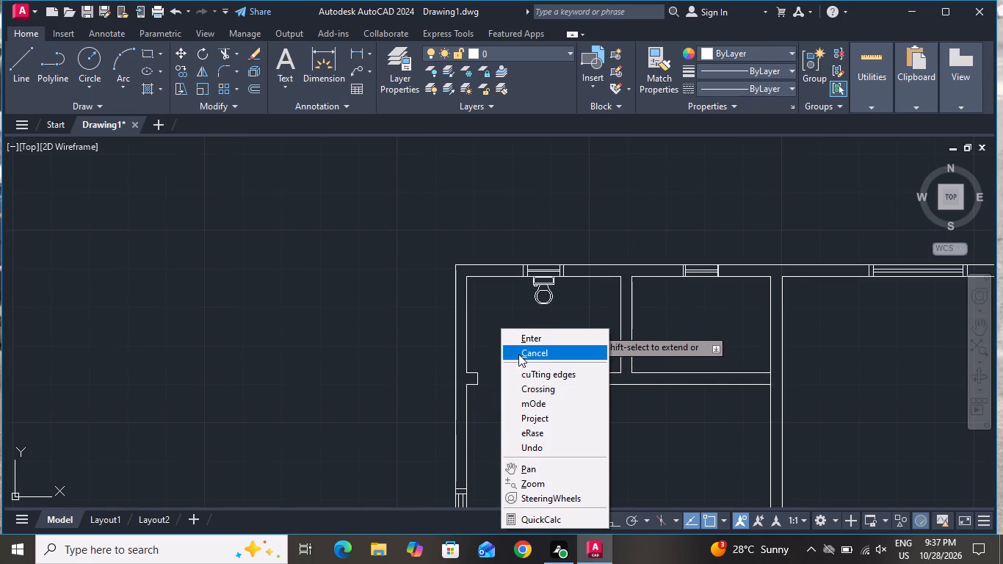
{"action": "left_click", "coordinate": [518, 352]}
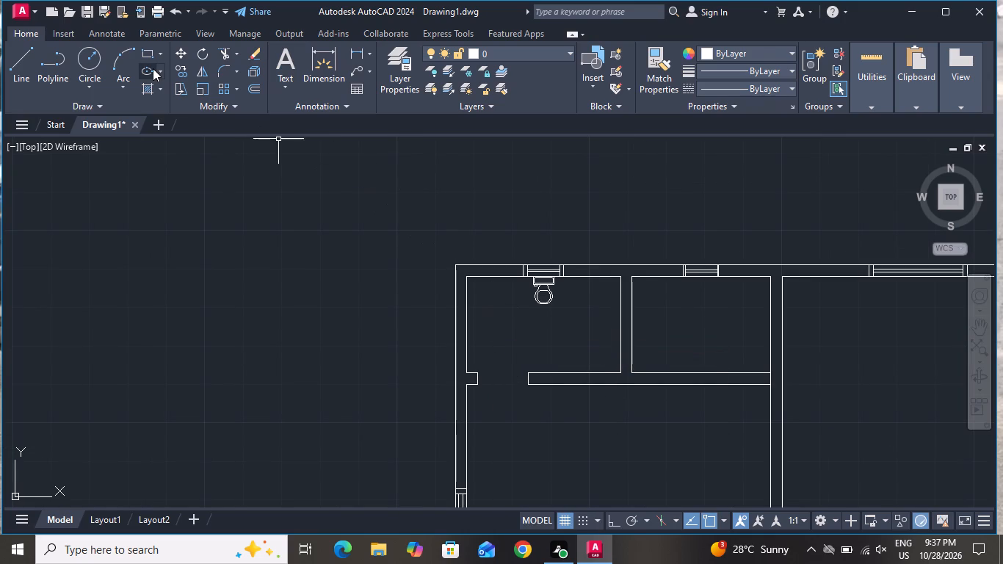
Draw a horizontal ellipse in the northwest room between the toilet and the doorway.
{"action": "left_click", "coordinate": [153, 68]}
{"action": "scroll", "coordinate": [591, 371], "scroll_direction": "up", "scroll_amount": 1}
{"action": "left_click", "coordinate": [495, 322]}
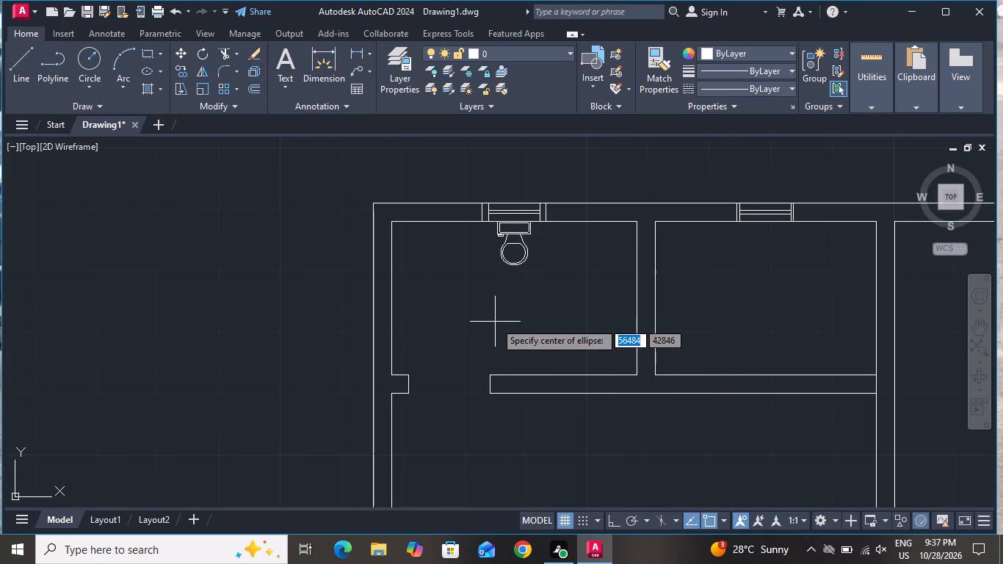
{"action": "left_click", "coordinate": [548, 322]}
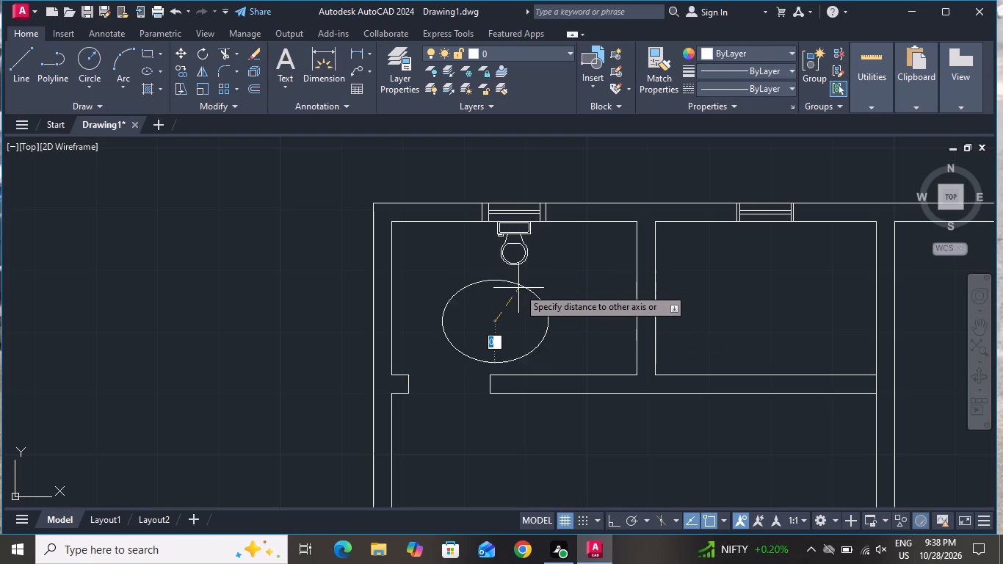
{"action": "left_click", "coordinate": [515, 297]}
Shorten both axes of the ellipse to about two thirds, keeping its centre and wide horizontal shape.
{"action": "left_click", "coordinate": [546, 311]}
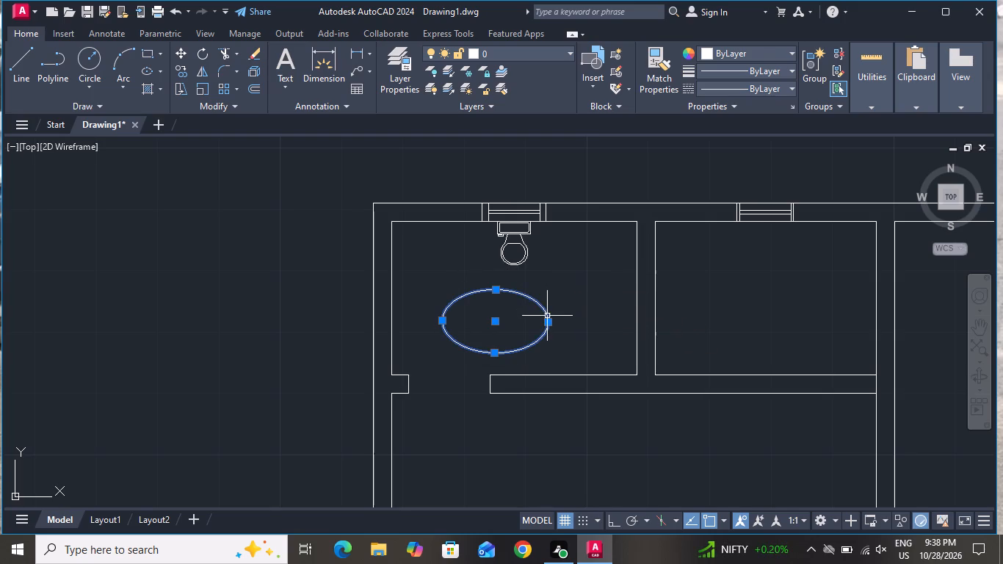
{"action": "left_click", "coordinate": [546, 322]}
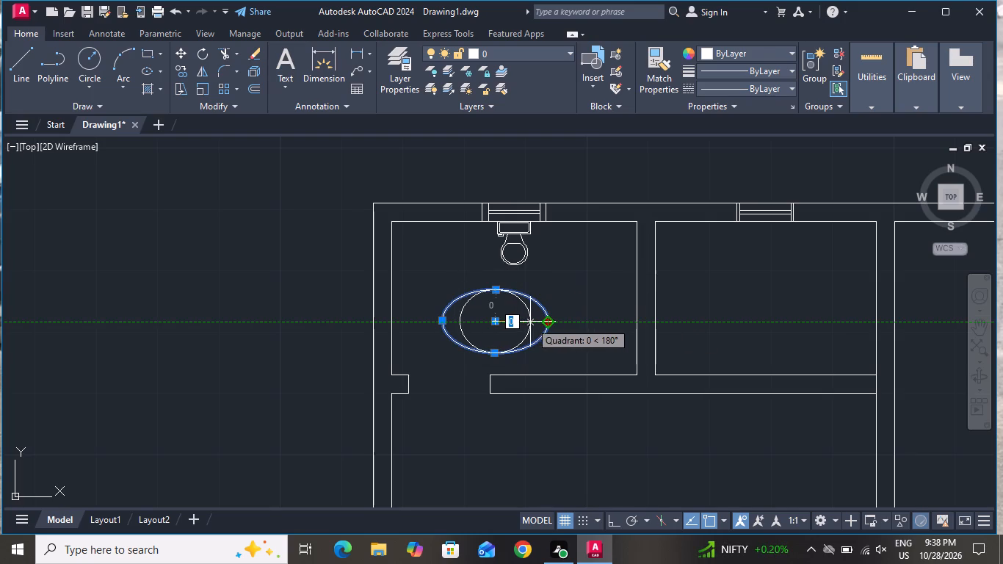
{"action": "left_click", "coordinate": [530, 320]}
{"action": "left_click", "coordinate": [496, 350]}
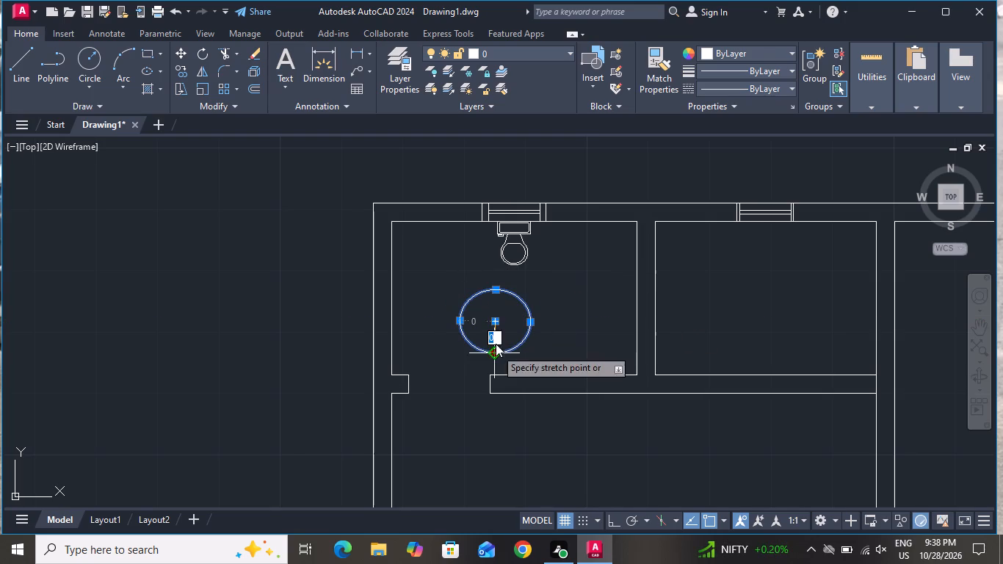
{"action": "left_click", "coordinate": [497, 343]}
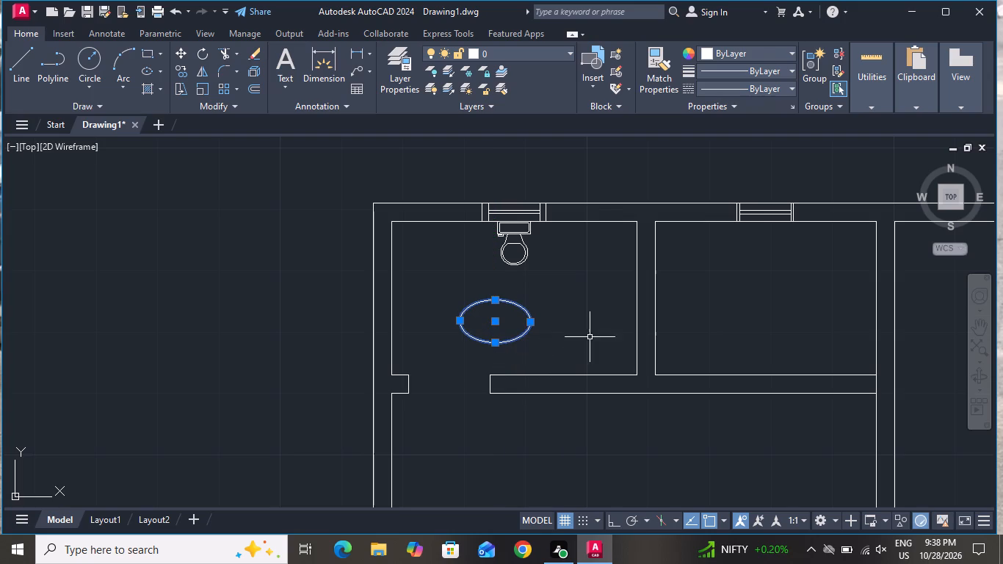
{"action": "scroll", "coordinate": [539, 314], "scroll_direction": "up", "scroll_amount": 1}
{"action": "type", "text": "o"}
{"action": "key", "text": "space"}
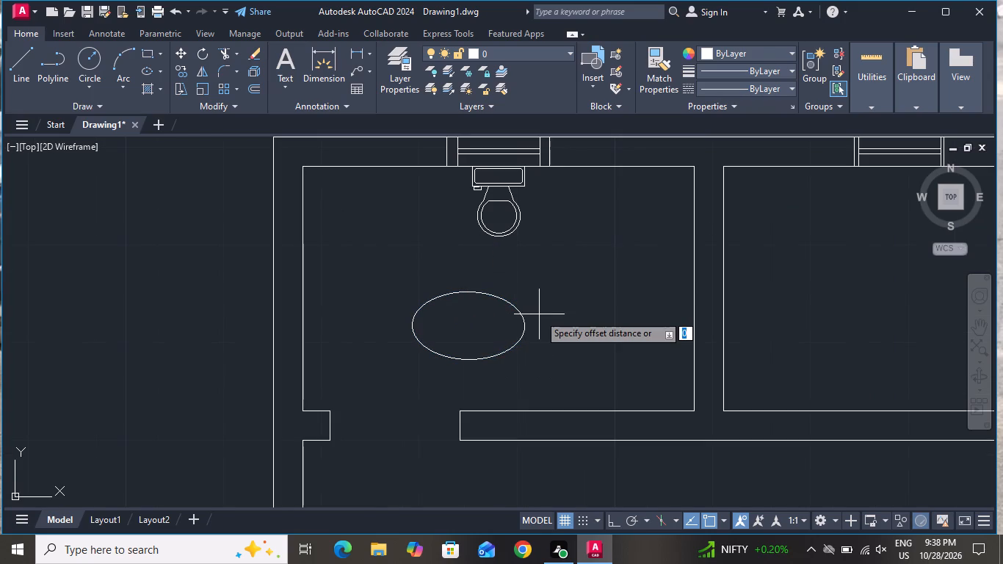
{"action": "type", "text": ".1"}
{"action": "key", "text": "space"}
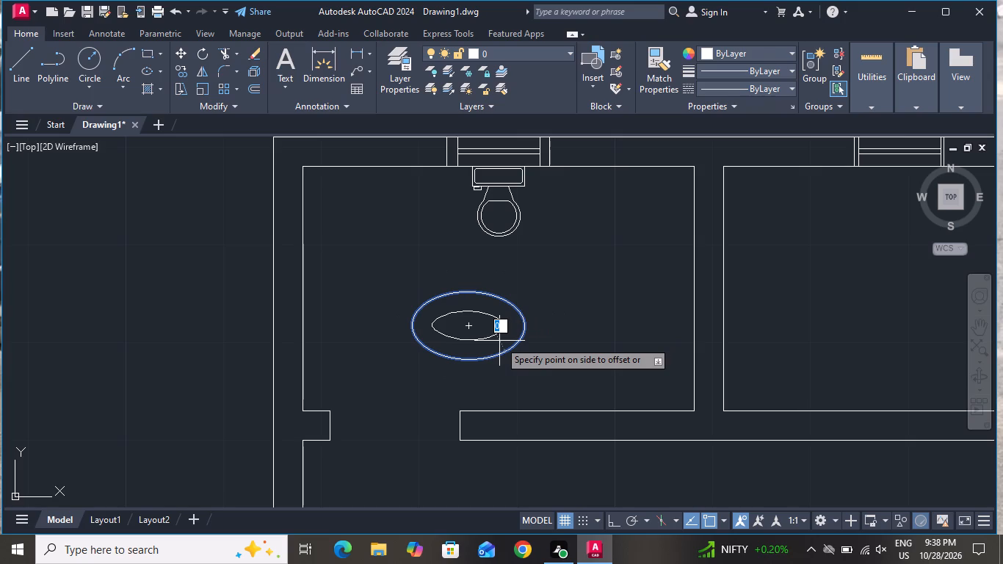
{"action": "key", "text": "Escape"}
Draw a small drain circle at the centre of the ellipse.
{"action": "left_click", "coordinate": [94, 65]}
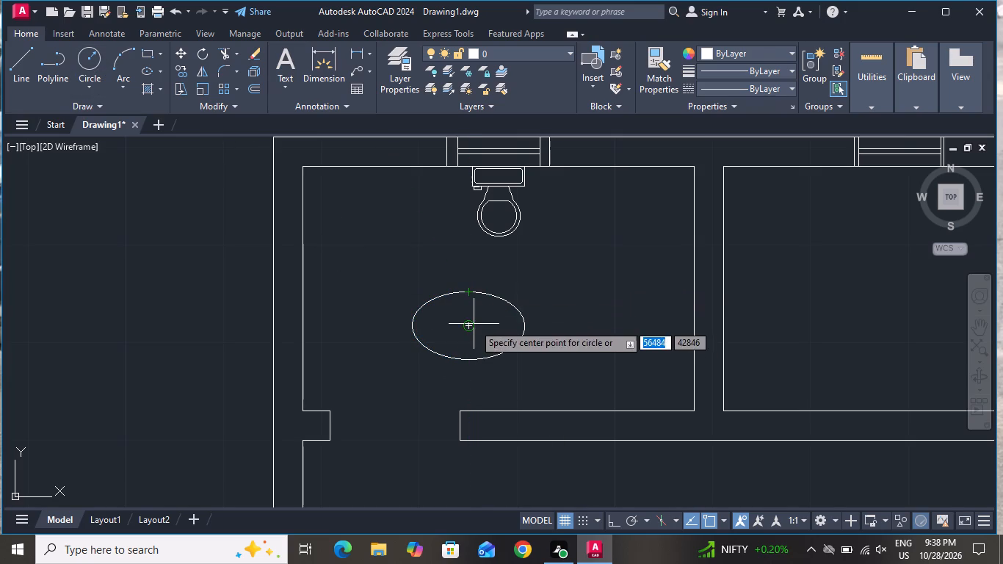
{"action": "left_click", "coordinate": [473, 325]}
{"action": "left_click", "coordinate": [473, 329]}
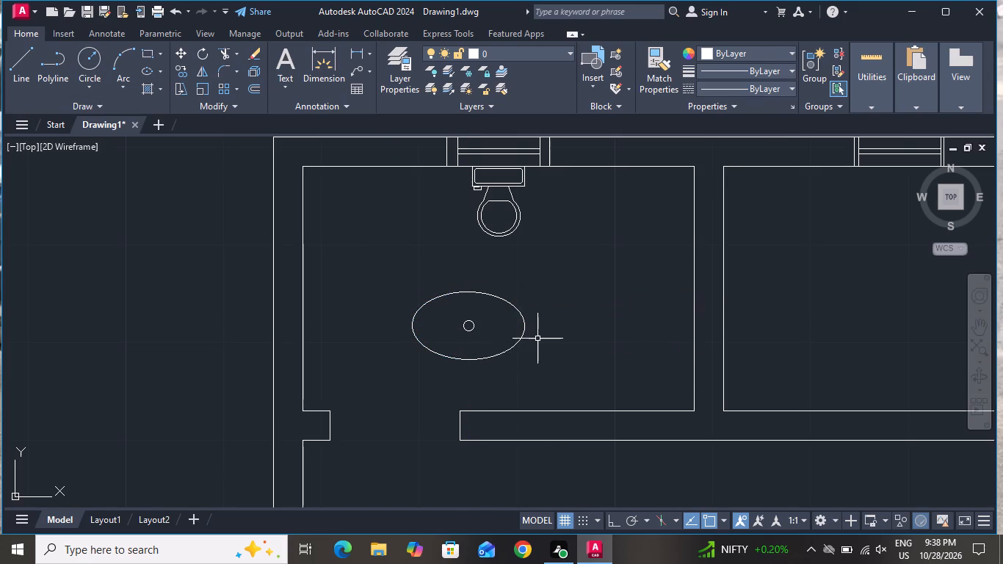
Shorten the basin ellipse's horizontal axis to about three quarters of its length, keeping its height and centre.
{"action": "scroll", "coordinate": [537, 339], "scroll_direction": "down", "scroll_amount": 1}
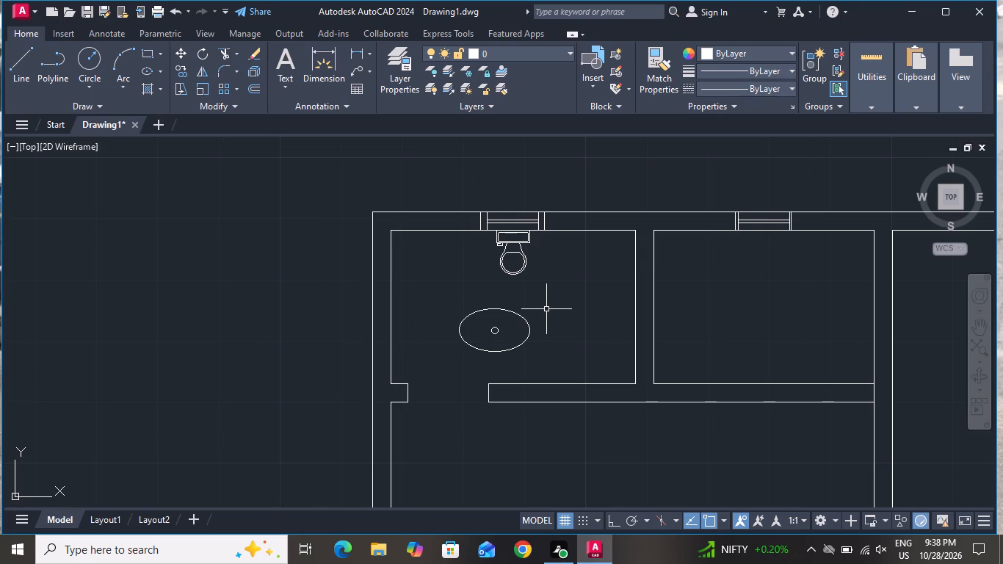
{"action": "left_click", "coordinate": [530, 325]}
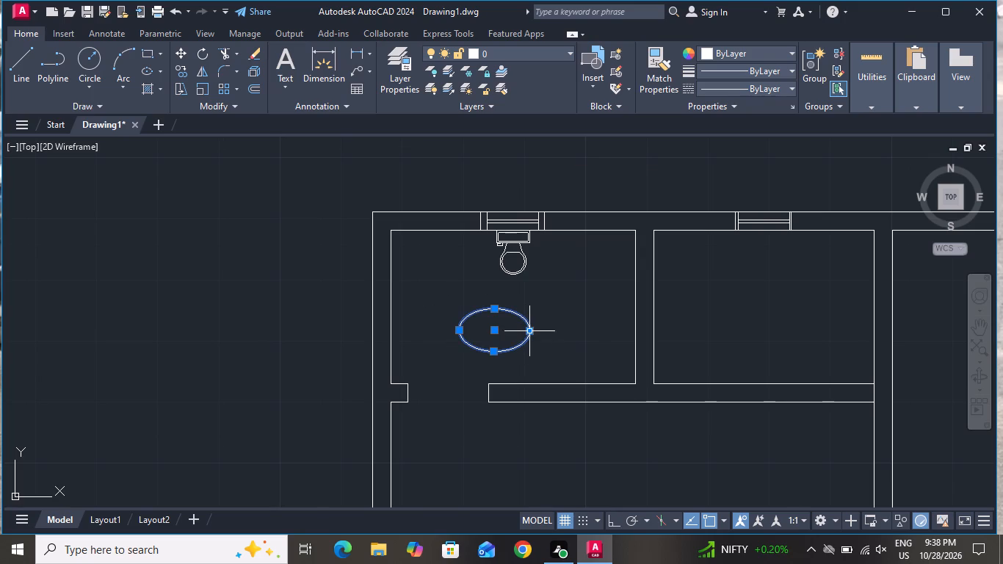
{"action": "left_click", "coordinate": [530, 335]}
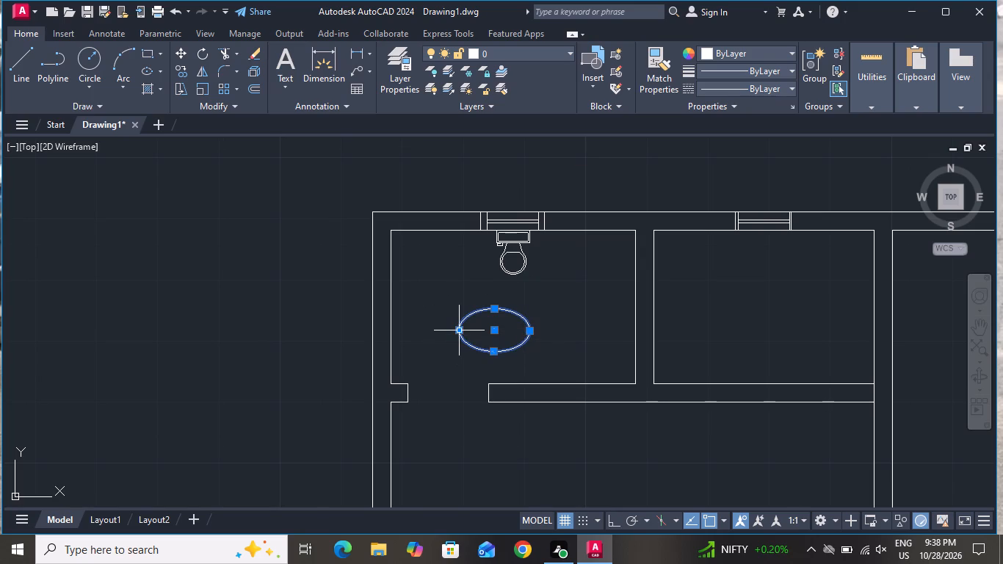
{"action": "left_click", "coordinate": [460, 328]}
{"action": "left_click", "coordinate": [468, 330]}
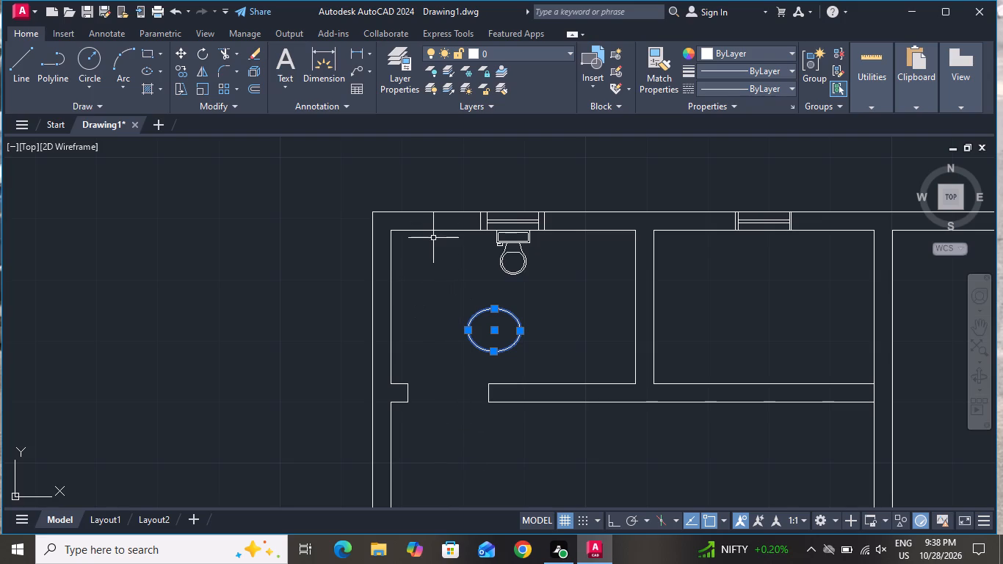
Move the basin ellipse and its drain circle together against the north wall, near the room's northwest corner.
{"action": "left_click", "coordinate": [187, 55]}
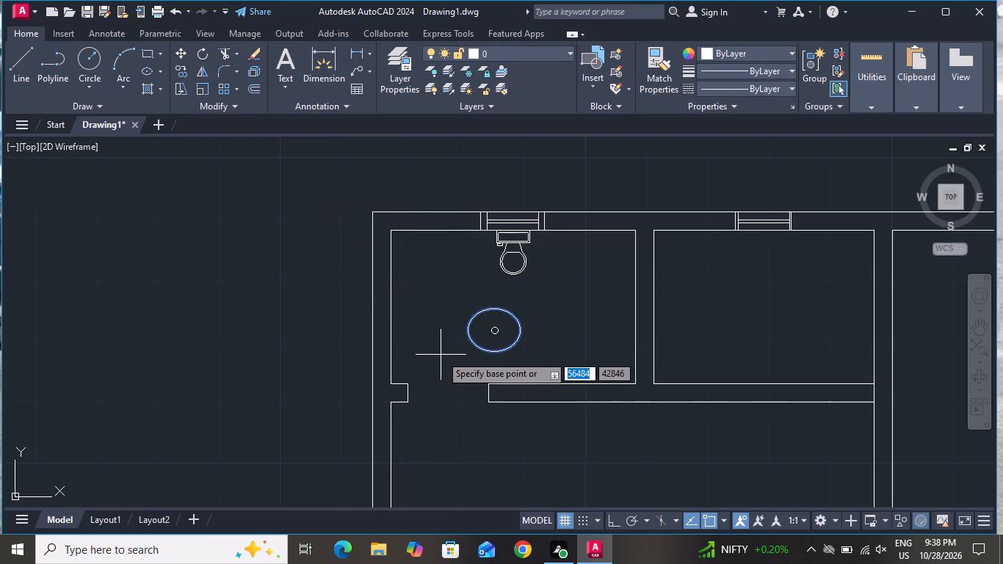
{"action": "key", "text": "Escape"}
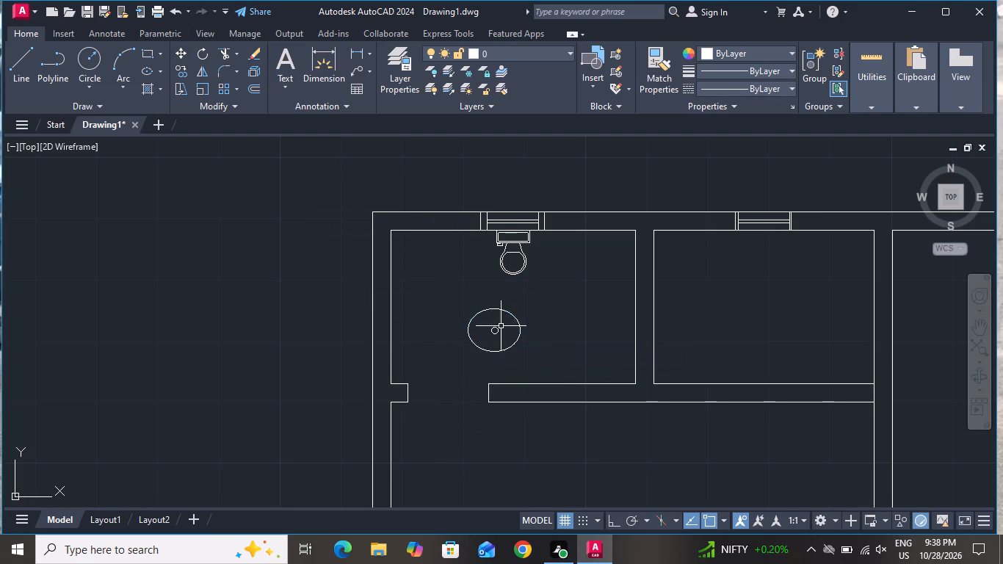
{"action": "left_click", "coordinate": [517, 305]}
{"action": "left_click", "coordinate": [467, 352]}
{"action": "left_click", "coordinate": [179, 51]}
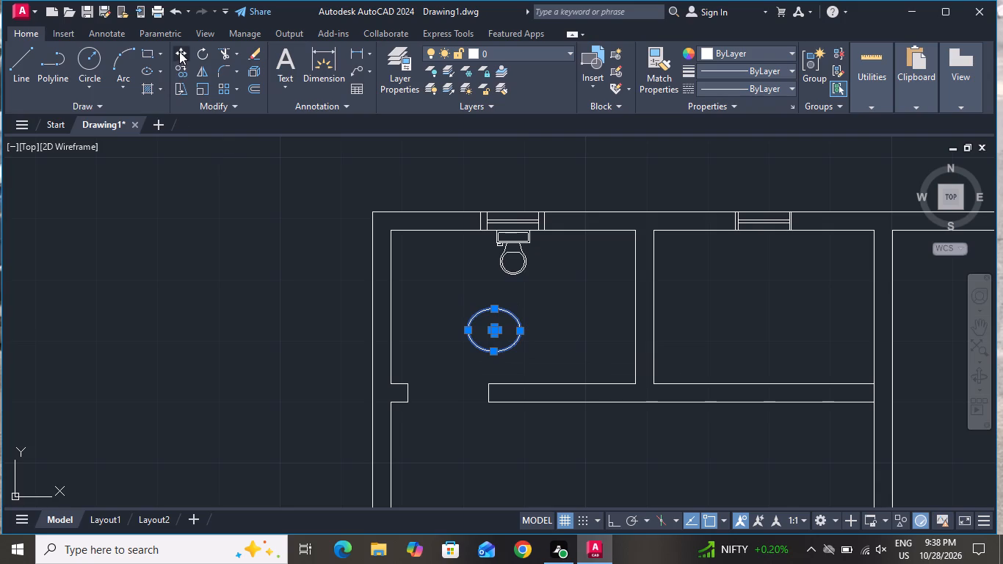
{"action": "left_click", "coordinate": [490, 317]}
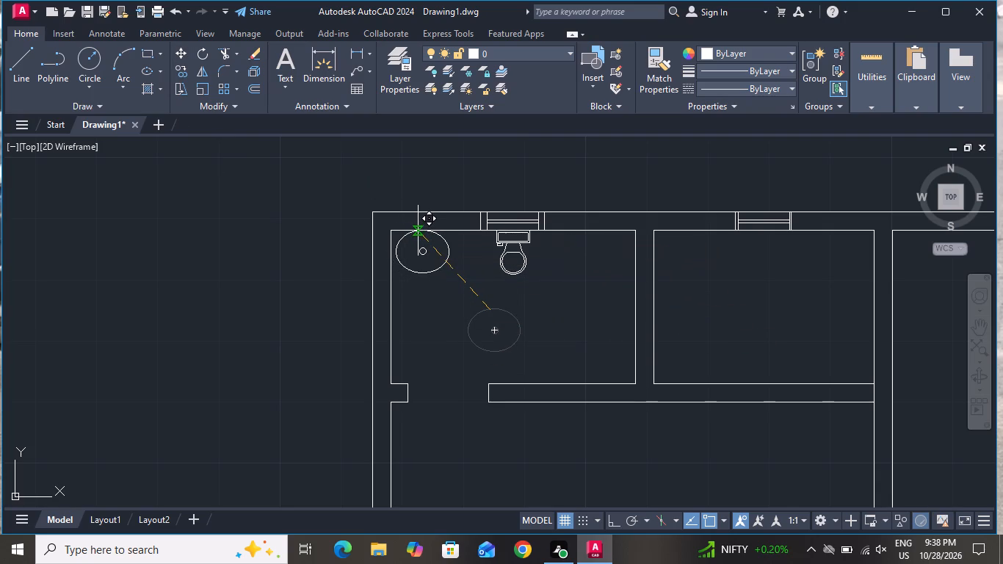
{"action": "left_click", "coordinate": [418, 230]}
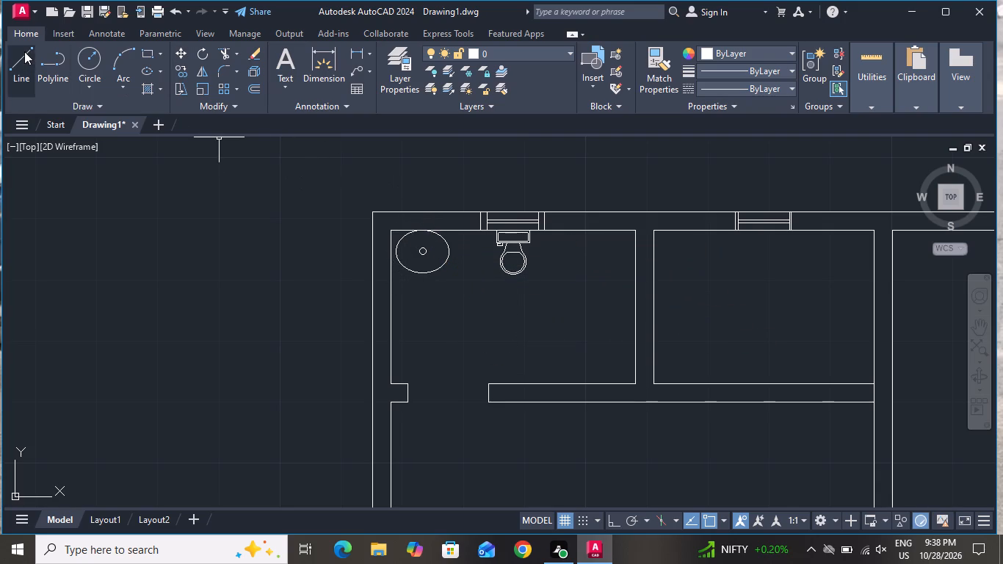
With Ortho on, draw an L-shaped counter edge around the basin, from the north wall south and then west to the west wall.
{"action": "left_click", "coordinate": [24, 51]}
{"action": "scroll", "coordinate": [472, 263], "scroll_direction": "up", "scroll_amount": 1}
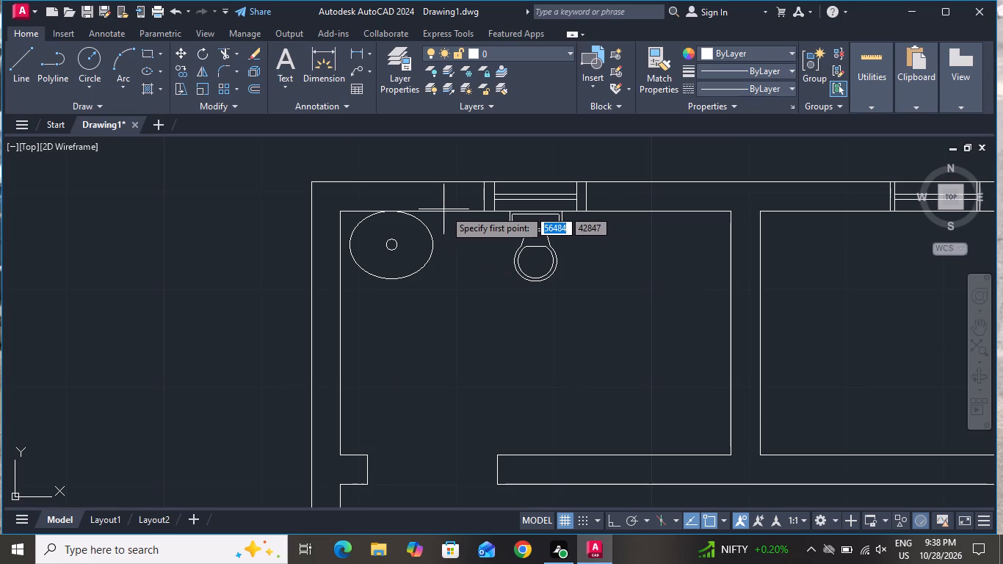
{"action": "left_click", "coordinate": [454, 212]}
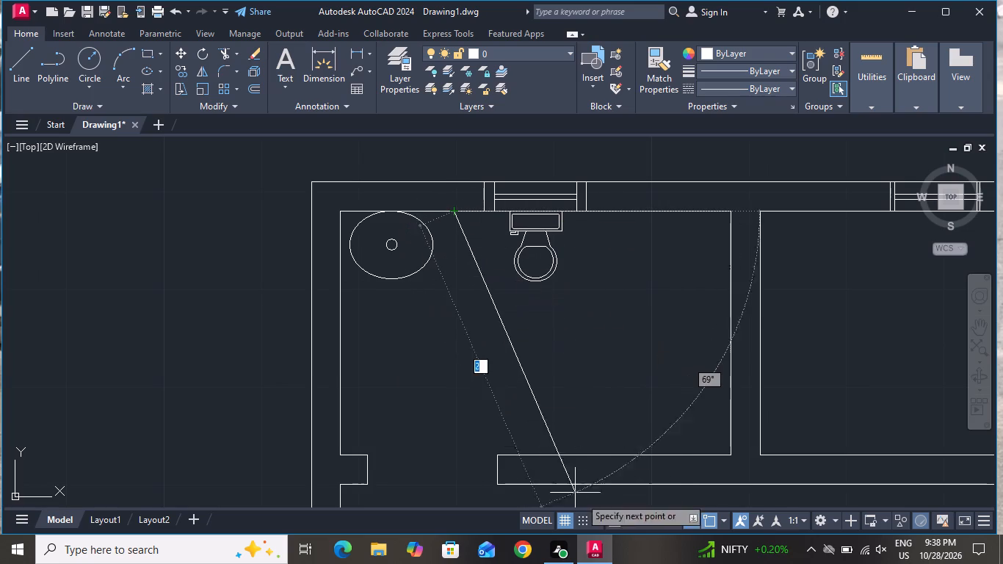
{"action": "left_click", "coordinate": [612, 518]}
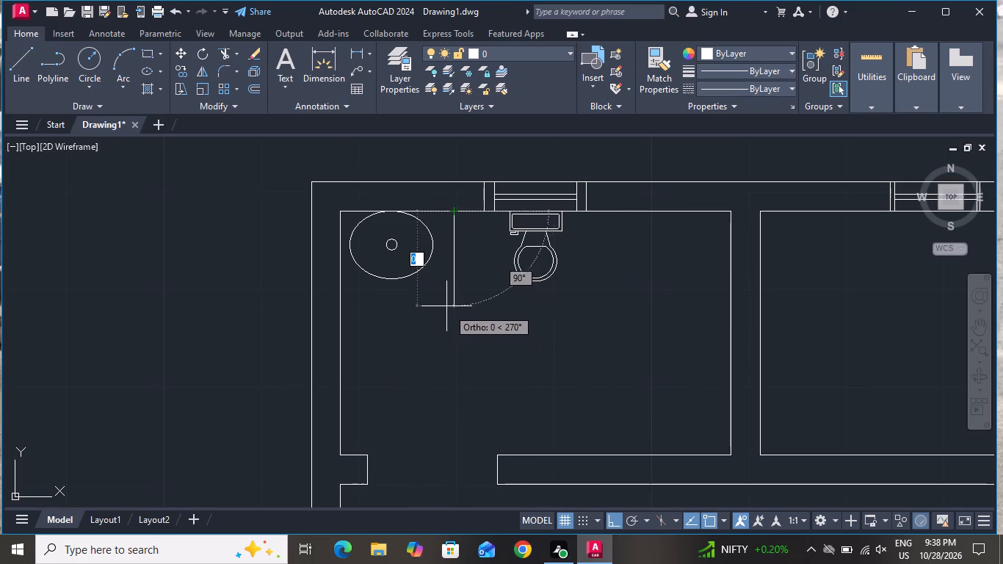
{"action": "left_click", "coordinate": [446, 305]}
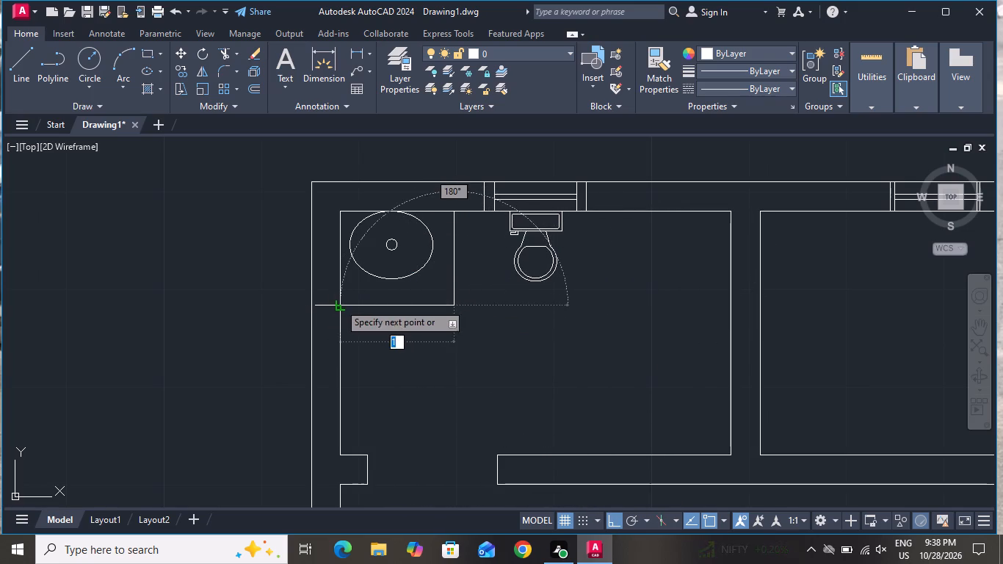
{"action": "left_click", "coordinate": [339, 303]}
{"action": "right_click", "coordinate": [341, 303]}
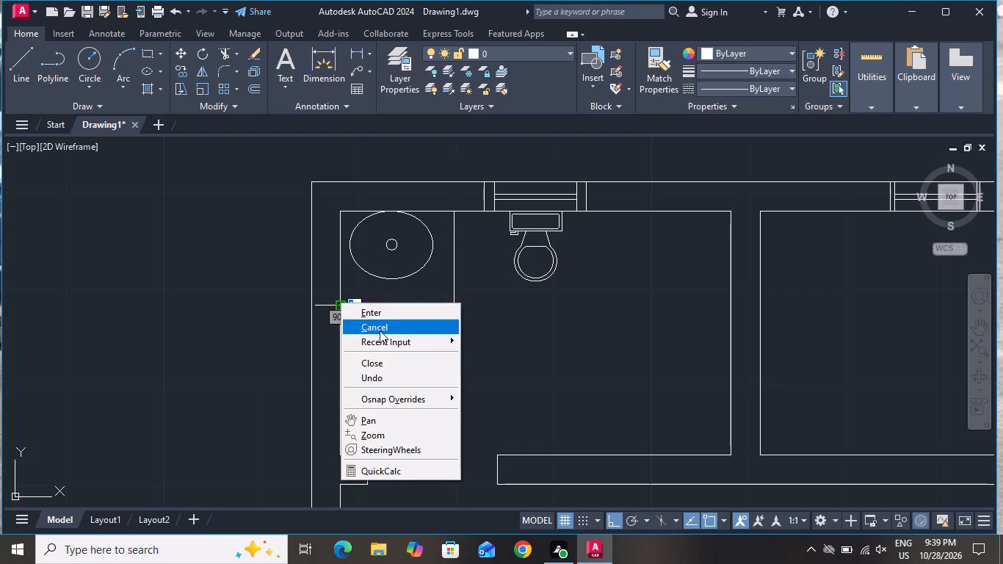
{"action": "left_click", "coordinate": [380, 324]}
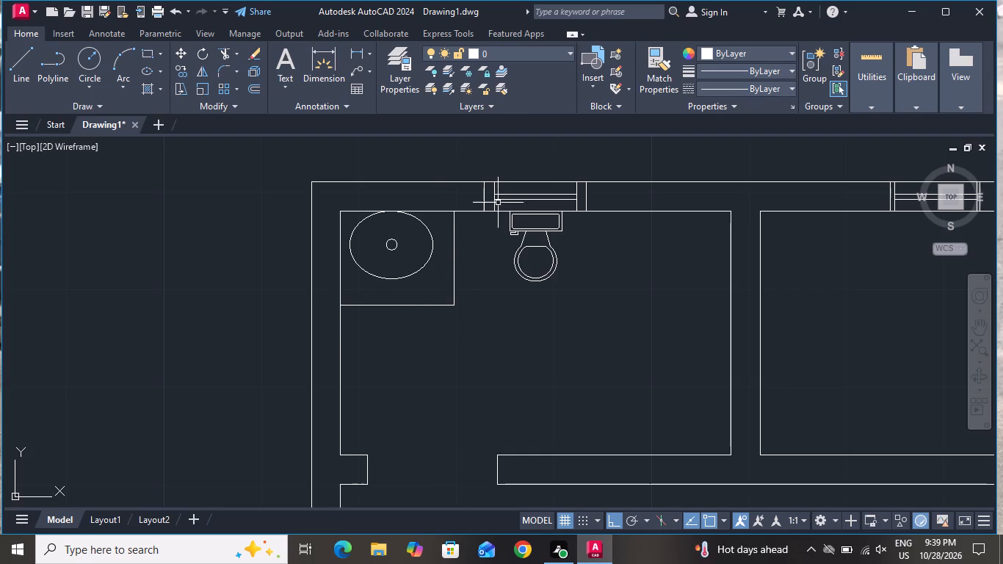
Move the toilet slightly east beneath the window, leaving a small gap between its tank and the north wall.
{"action": "scroll", "coordinate": [520, 214], "scroll_direction": "down", "scroll_amount": 1}
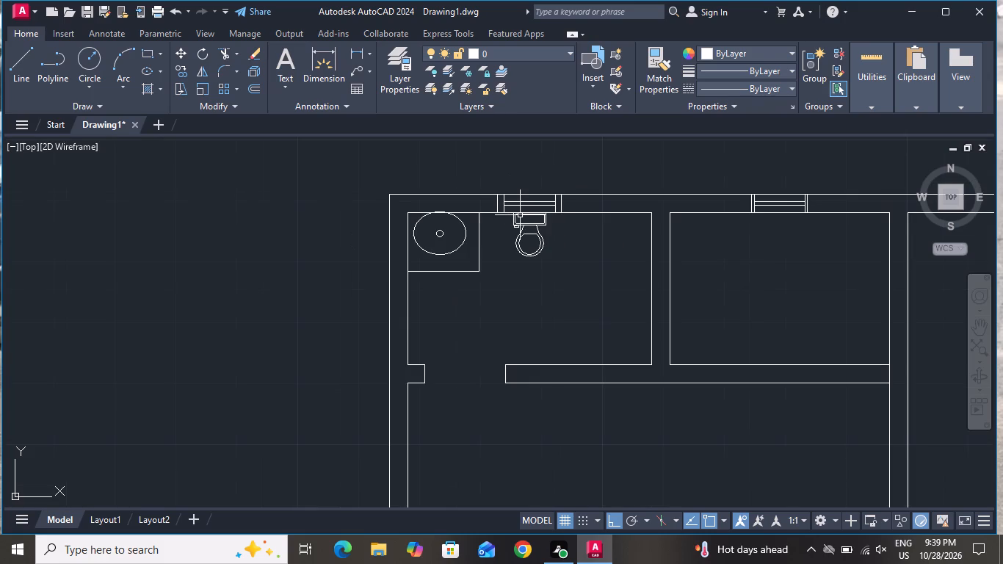
{"action": "scroll", "coordinate": [518, 221], "scroll_direction": "down", "scroll_amount": 1}
{"action": "scroll", "coordinate": [458, 303], "scroll_direction": "down", "scroll_amount": 1}
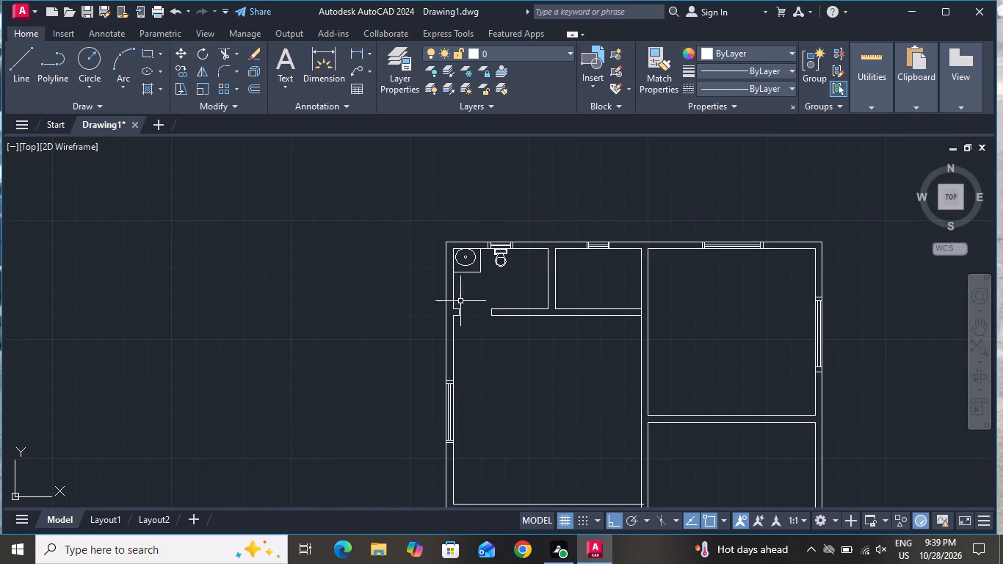
{"action": "scroll", "coordinate": [493, 261], "scroll_direction": "up", "scroll_amount": 2}
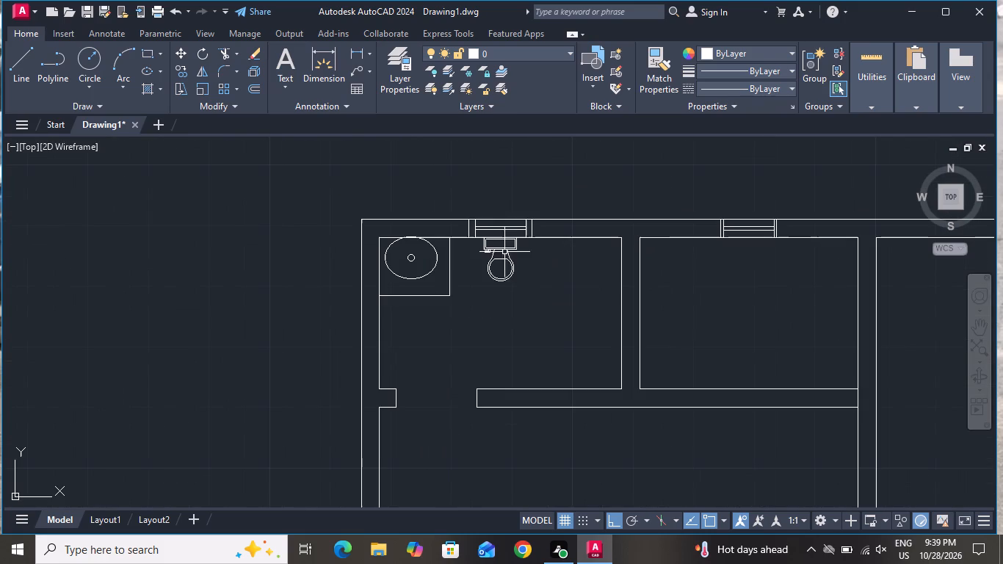
{"action": "scroll", "coordinate": [519, 246], "scroll_direction": "up", "scroll_amount": 2}
{"action": "left_click", "coordinate": [507, 252]}
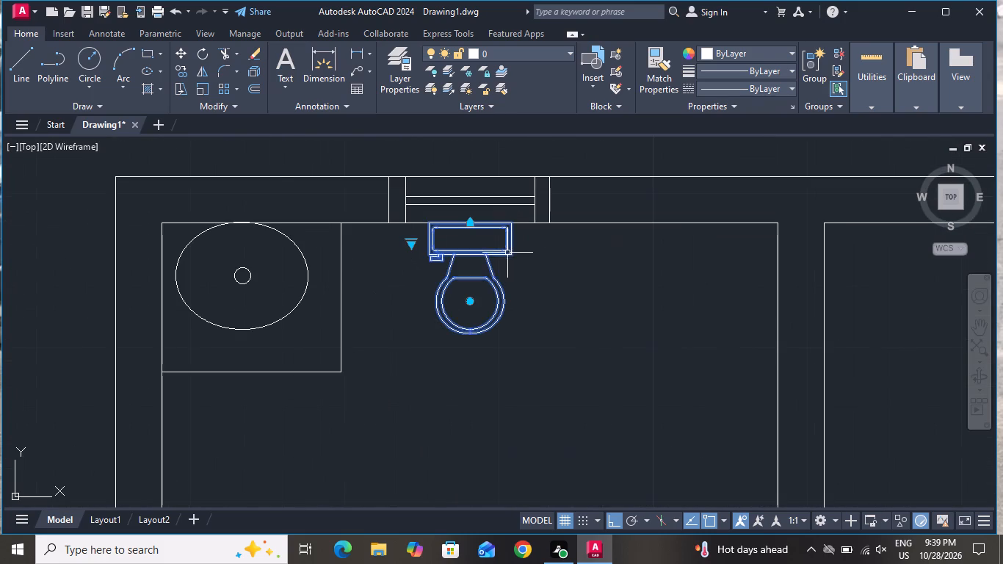
{"action": "left_click", "coordinate": [185, 51]}
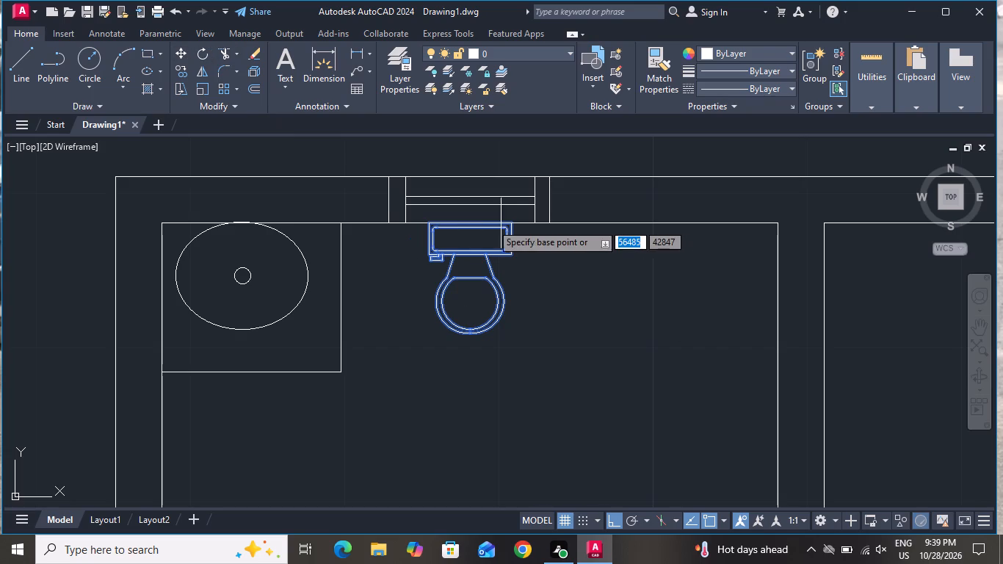
{"action": "left_click", "coordinate": [474, 221]}
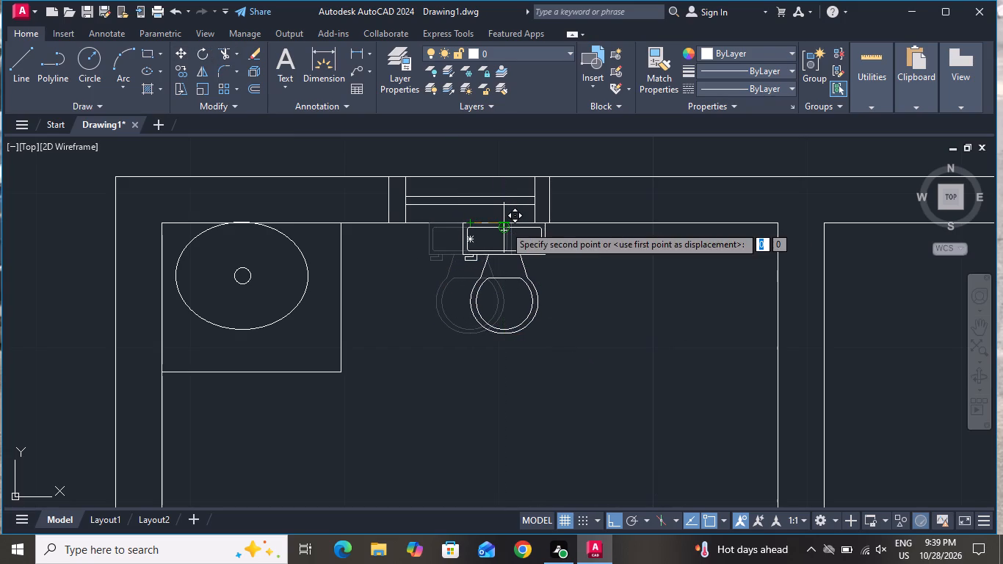
{"action": "left_click", "coordinate": [504, 225]}
Draw a narrow tap rectangle from the north wall towards the drain and move it east to line up with the basin's centre.
{"action": "scroll", "coordinate": [508, 276], "scroll_direction": "up", "scroll_amount": 1}
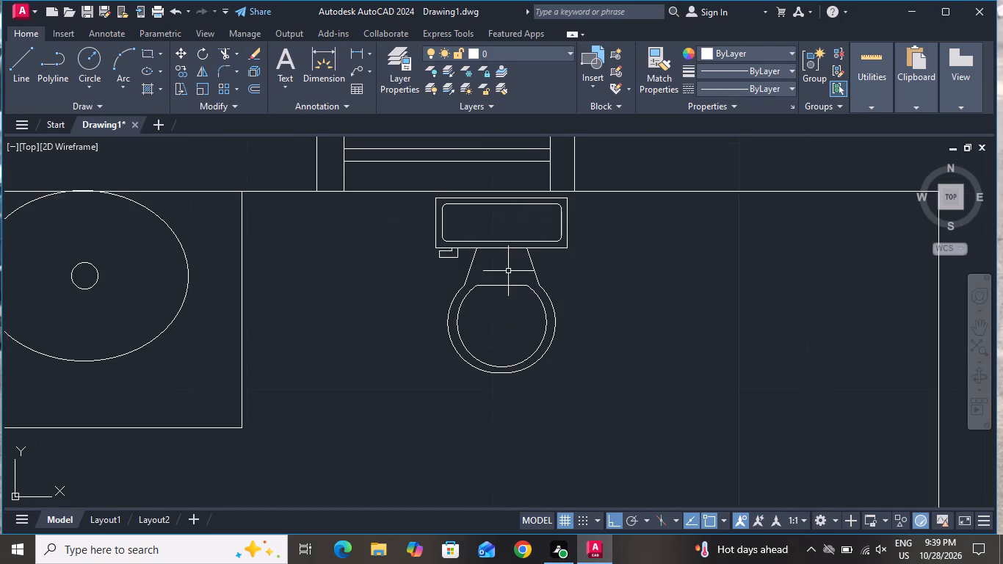
{"action": "scroll", "coordinate": [508, 271], "scroll_direction": "down", "scroll_amount": 3}
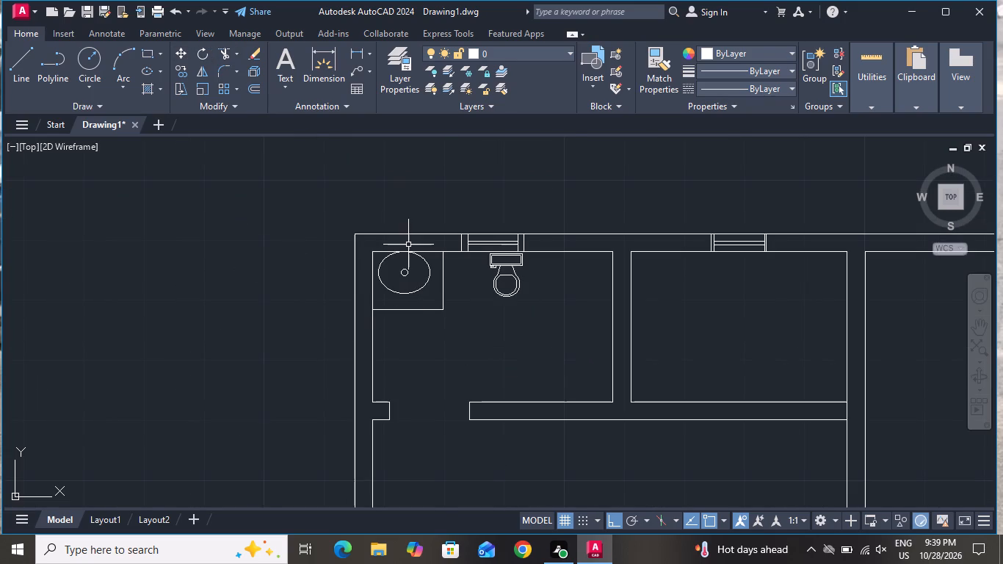
{"action": "left_click", "coordinate": [153, 51]}
{"action": "scroll", "coordinate": [386, 250], "scroll_direction": "up", "scroll_amount": 3}
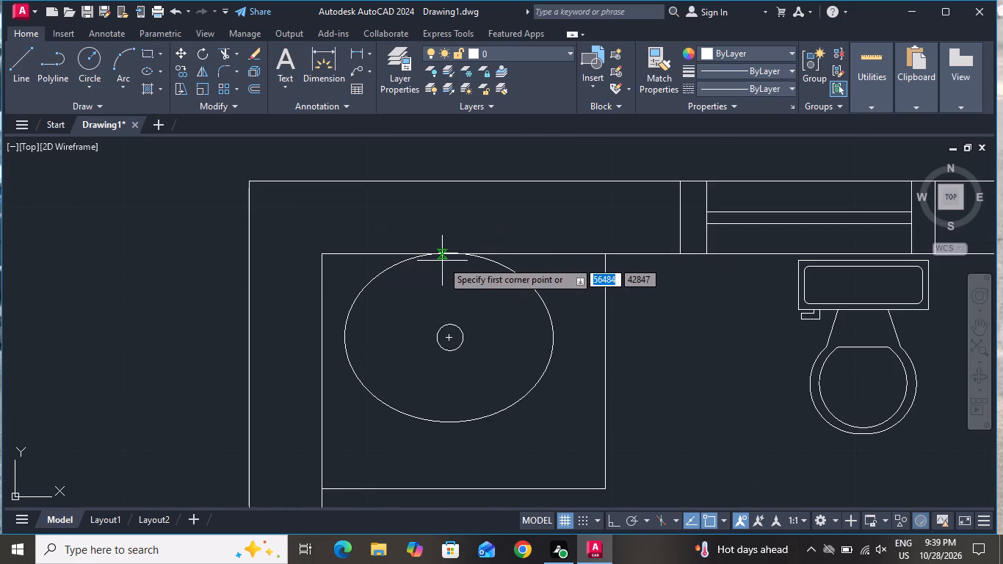
{"action": "left_click", "coordinate": [446, 255]}
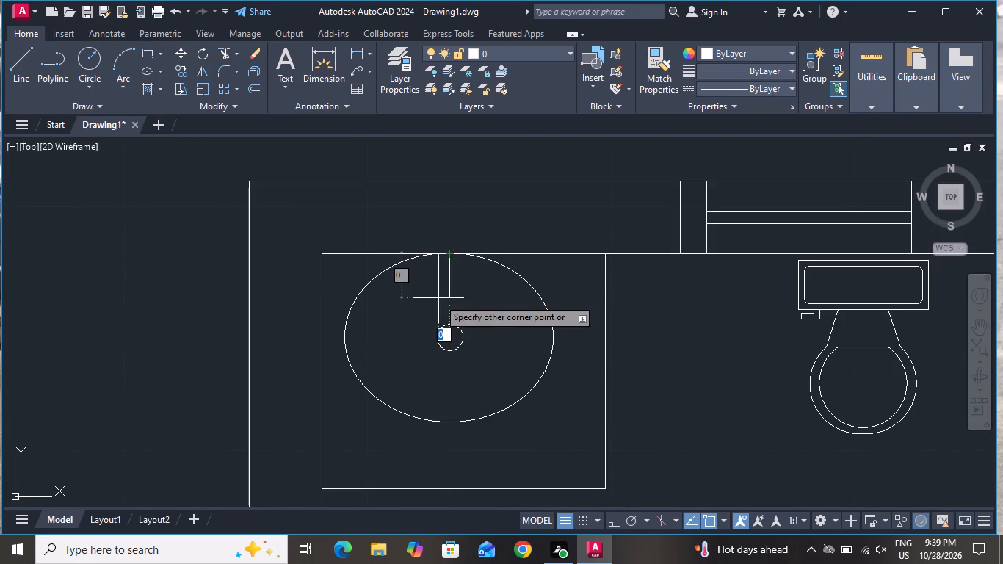
{"action": "left_click", "coordinate": [438, 300]}
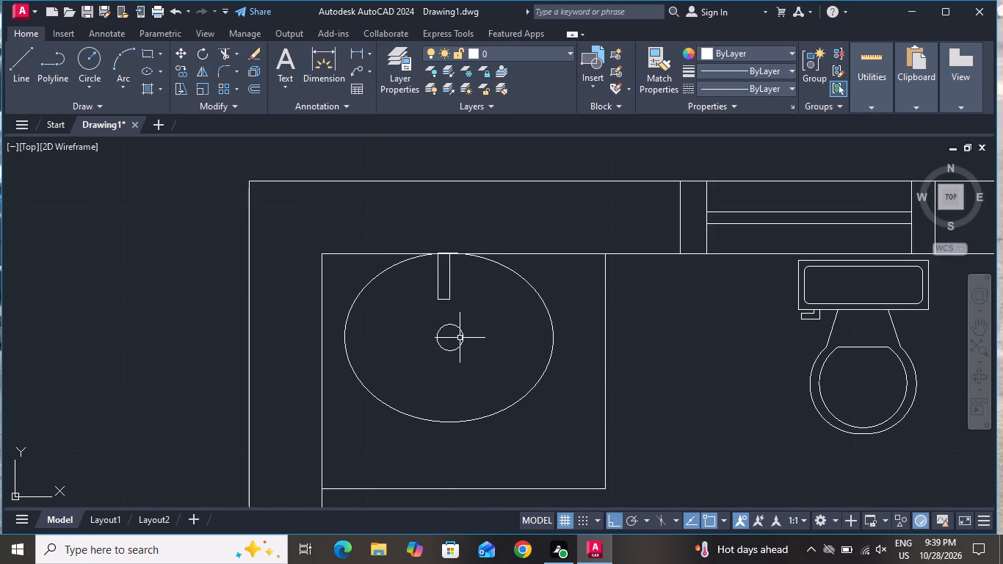
{"action": "left_click", "coordinate": [451, 282]}
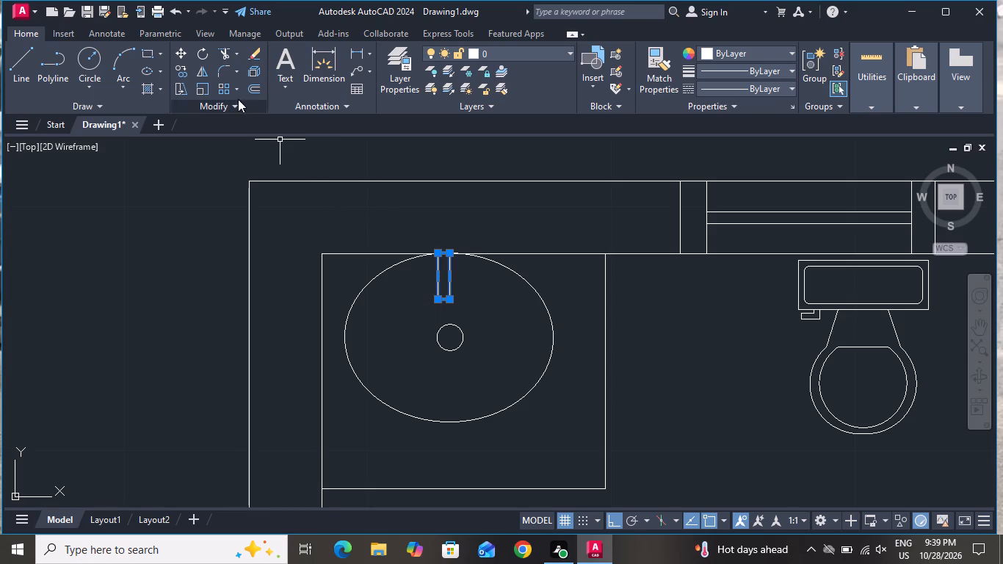
{"action": "left_click", "coordinate": [182, 49]}
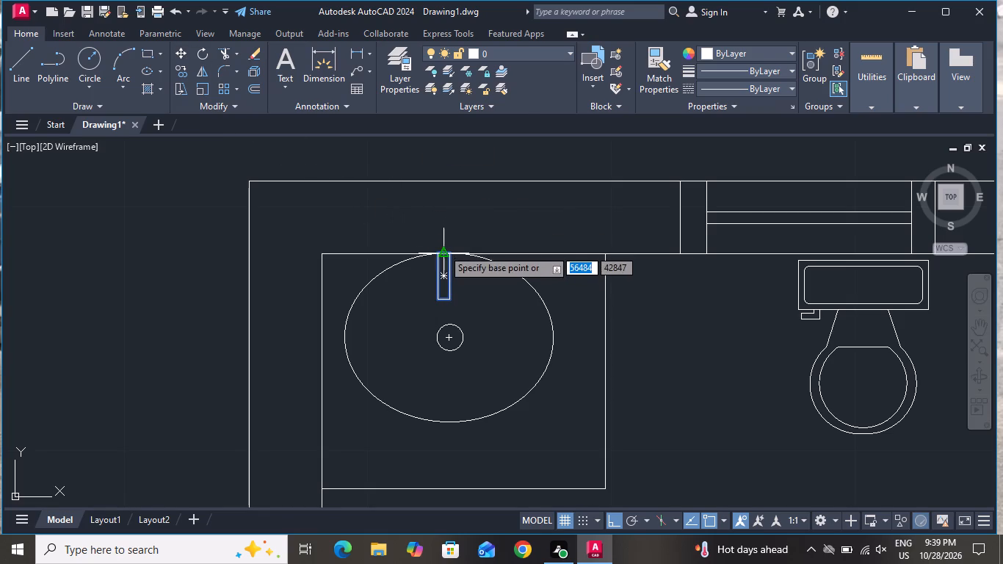
{"action": "left_click", "coordinate": [443, 249]}
{"action": "left_click", "coordinate": [452, 249]}
Draw a wardrobe rectangle about 3 by 1 m against the north and east walls of the room south of the toilet room.
{"action": "scroll", "coordinate": [492, 260], "scroll_direction": "down", "scroll_amount": 1}
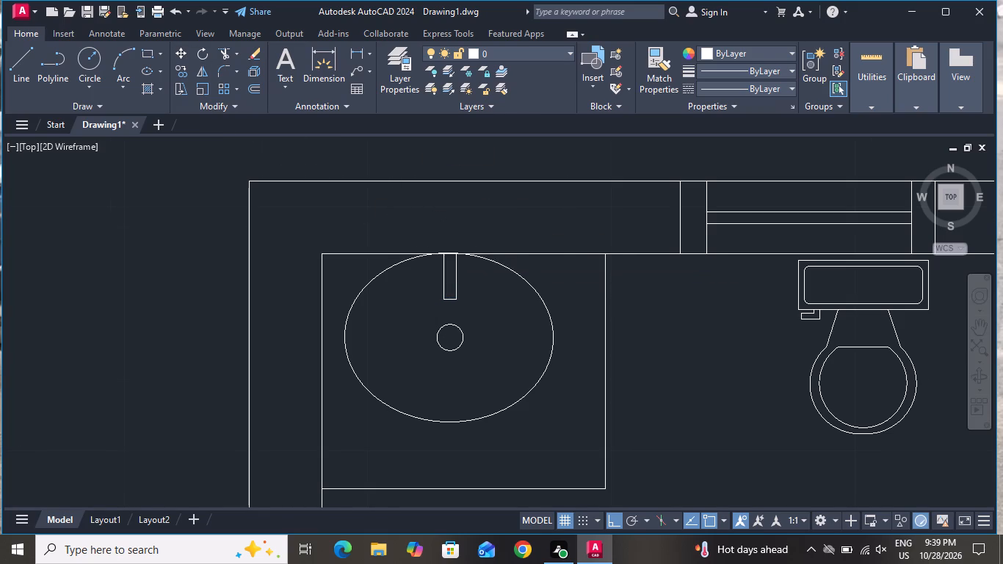
{"action": "scroll", "coordinate": [500, 260], "scroll_direction": "down", "scroll_amount": 1}
{"action": "scroll", "coordinate": [577, 286], "scroll_direction": "down", "scroll_amount": 2}
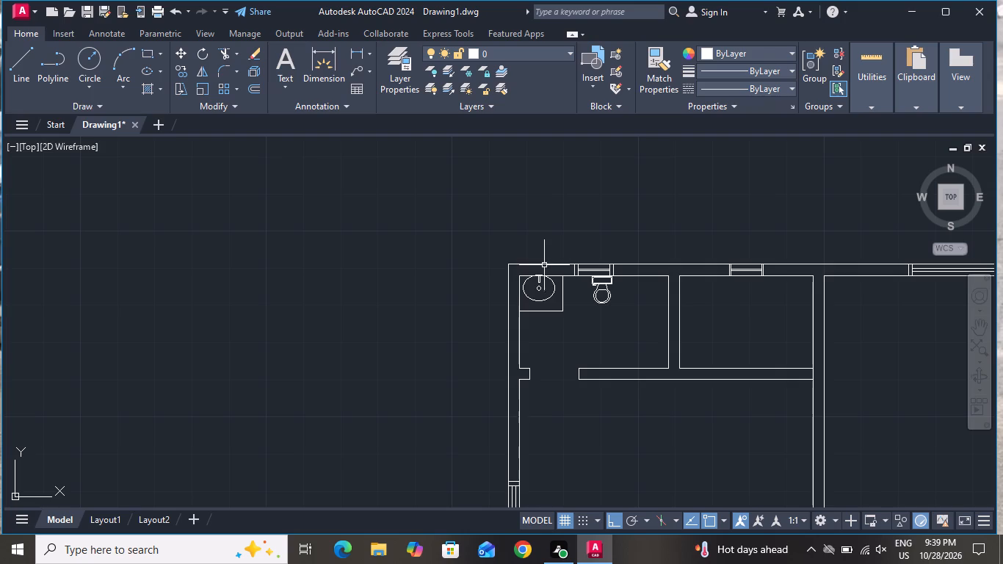
{"action": "scroll", "coordinate": [535, 245], "scroll_direction": "up", "scroll_amount": 1}
{"action": "scroll", "coordinate": [538, 220], "scroll_direction": "down", "scroll_amount": 2}
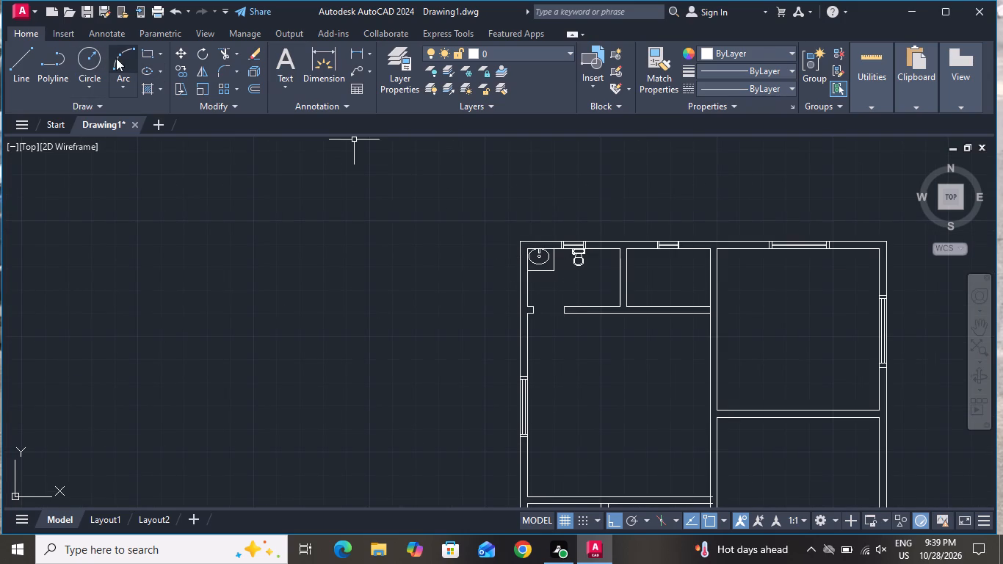
{"action": "left_click", "coordinate": [140, 54]}
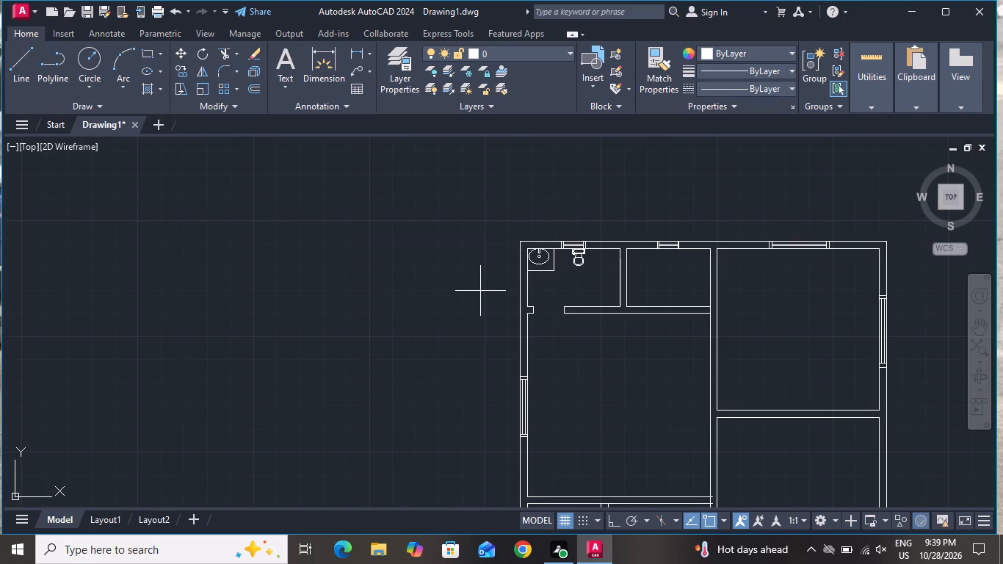
{"action": "scroll", "coordinate": [581, 333], "scroll_direction": "up", "scroll_amount": 2}
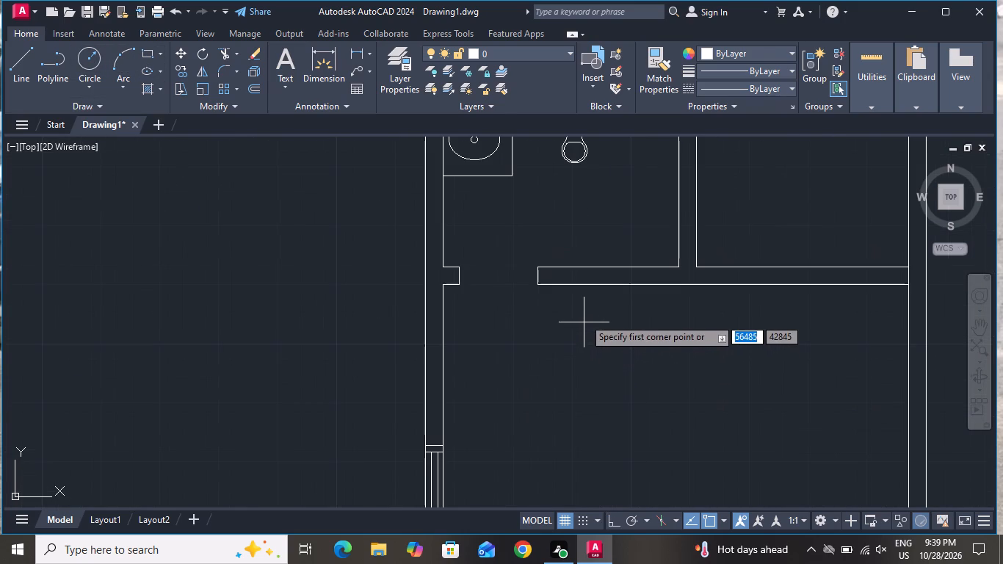
{"action": "left_click", "coordinate": [598, 285]}
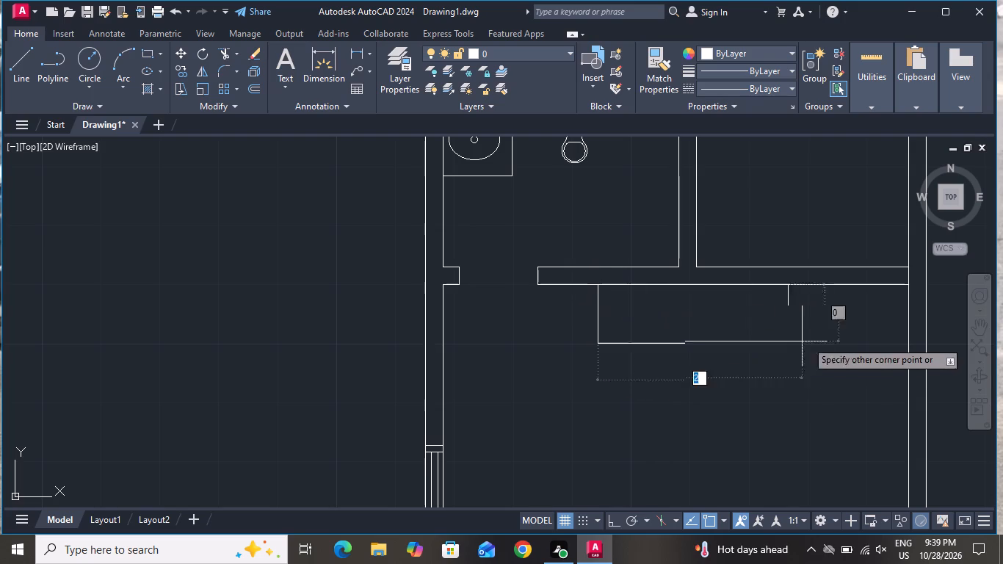
{"action": "left_click", "coordinate": [908, 350]}
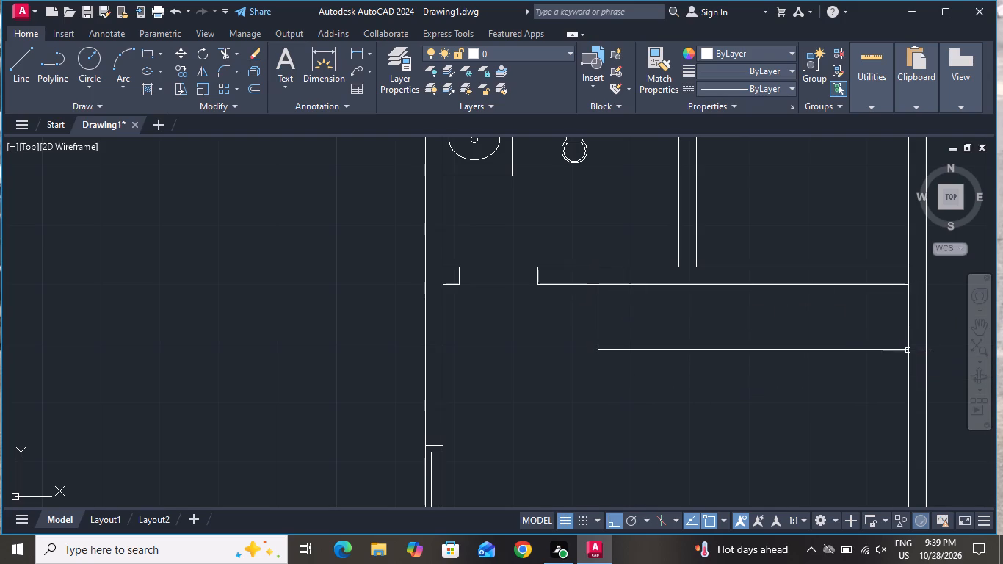
Draw a horizontal hanging-rail line about 2 m long inside the wardrobe, clear of both ends.
{"action": "left_click", "coordinate": [17, 65]}
{"action": "scroll", "coordinate": [608, 339], "scroll_direction": "down", "scroll_amount": 1}
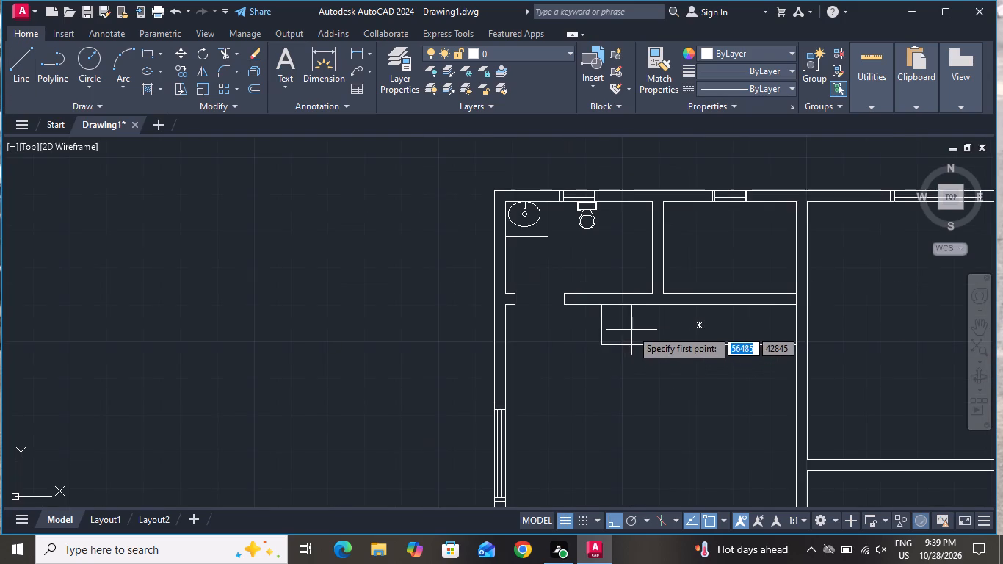
{"action": "scroll", "coordinate": [633, 325], "scroll_direction": "up", "scroll_amount": 1}
{"action": "left_click", "coordinate": [604, 319]}
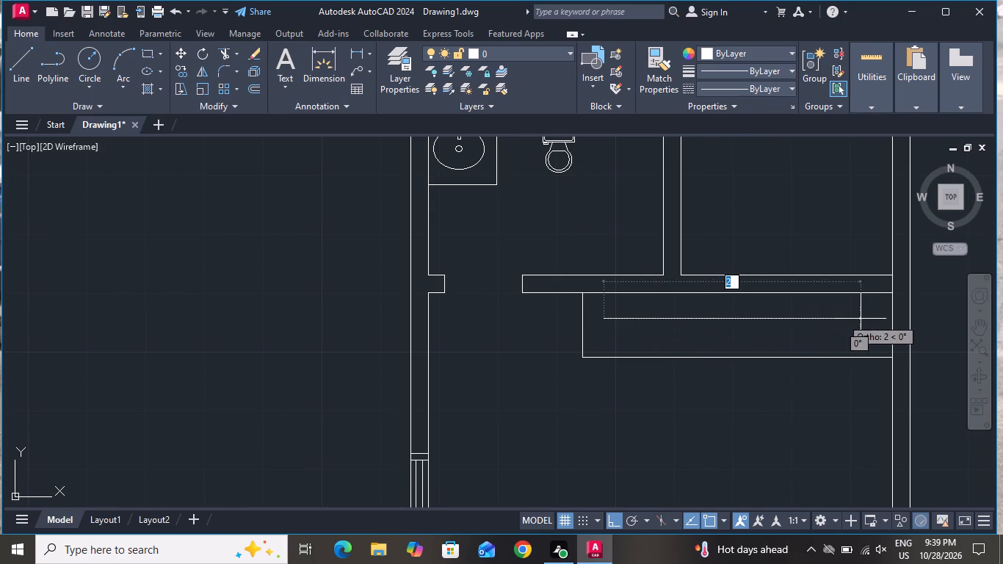
{"action": "left_click", "coordinate": [863, 319]}
{"action": "right_click", "coordinate": [863, 319]}
{"action": "left_click", "coordinate": [881, 336]}
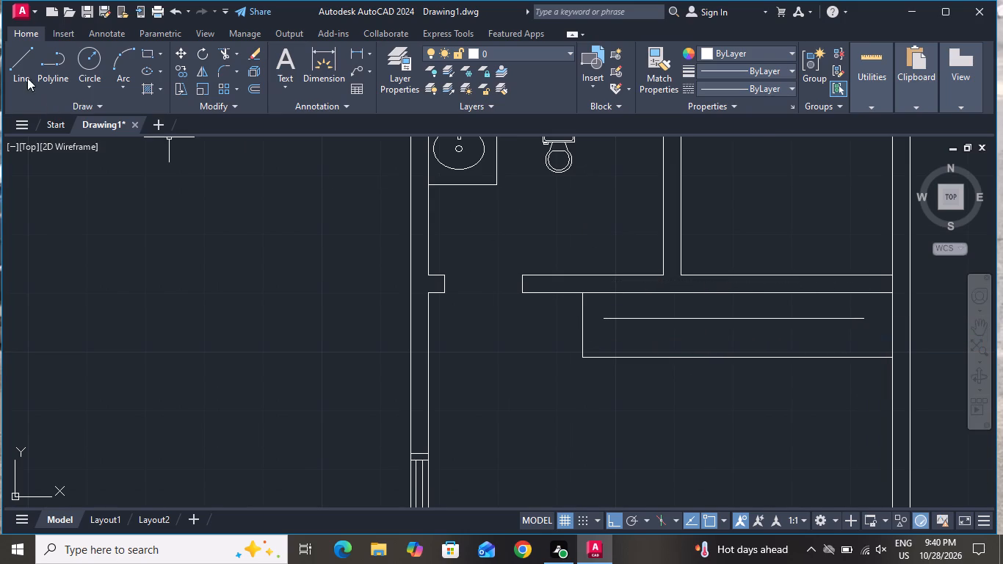
Draw two short vertical hanger lines crossing the rail near its west end, using the Line tool.
{"action": "left_click", "coordinate": [8, 55]}
{"action": "scroll", "coordinate": [629, 301], "scroll_direction": "up", "scroll_amount": 1}
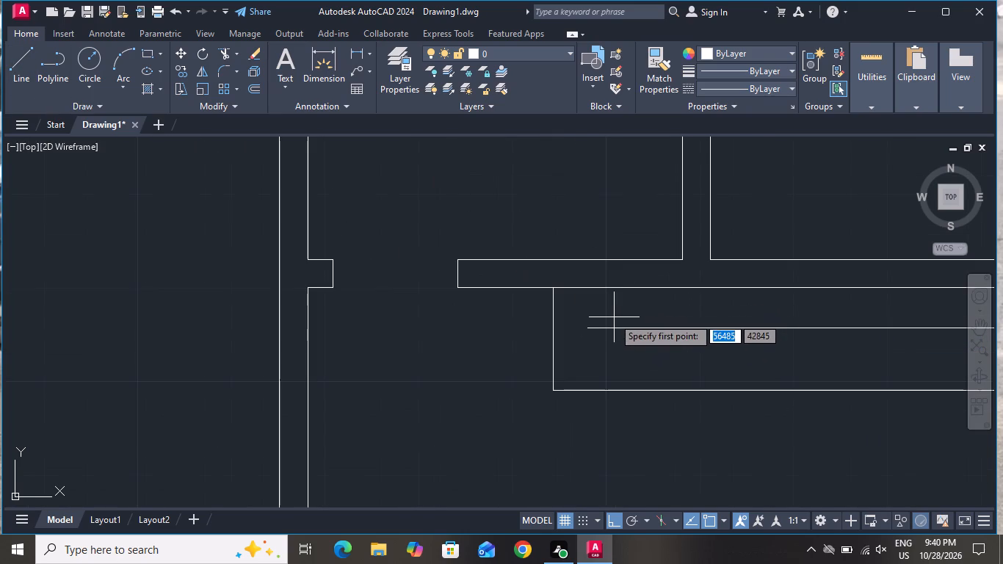
{"action": "left_click", "coordinate": [609, 308]}
{"action": "left_click", "coordinate": [606, 353]}
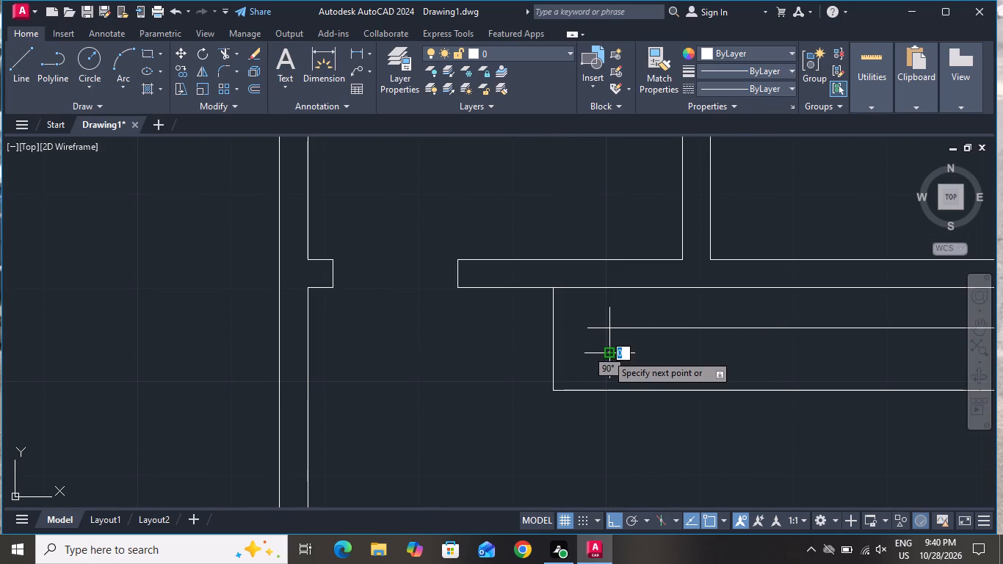
{"action": "right_click", "coordinate": [606, 354]}
{"action": "left_click", "coordinate": [642, 375]}
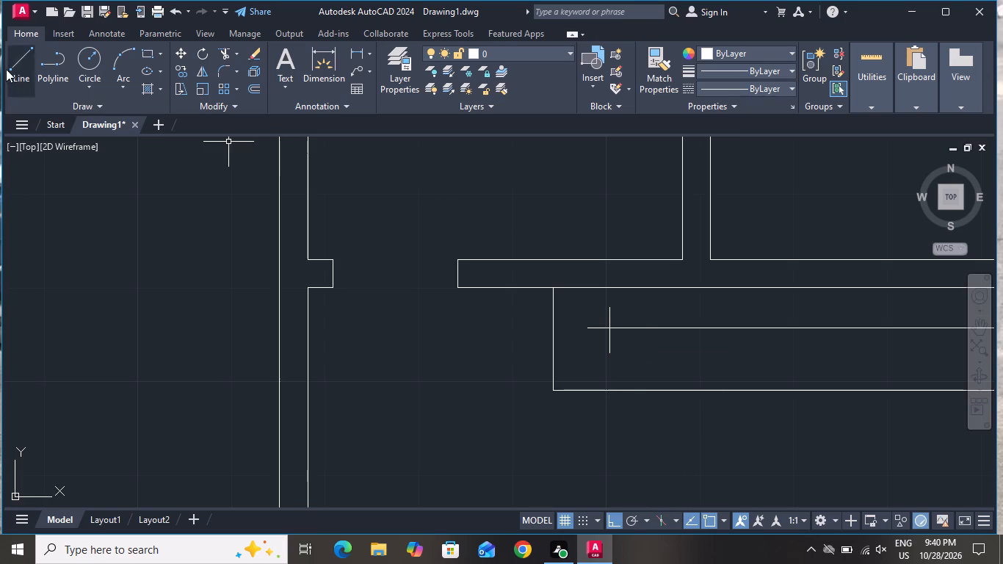
{"action": "left_click", "coordinate": [11, 66]}
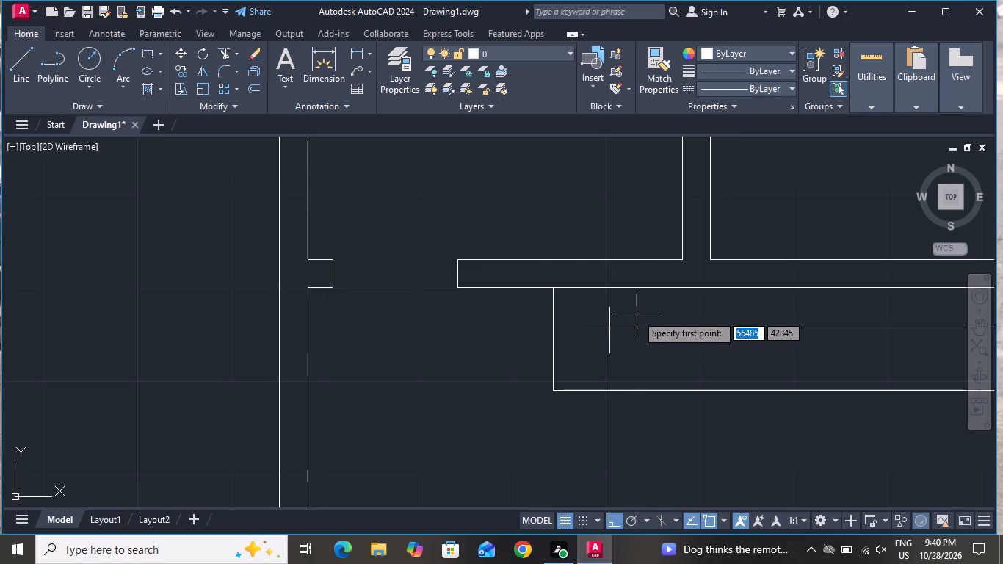
{"action": "left_click", "coordinate": [638, 309]}
{"action": "left_click", "coordinate": [632, 356]}
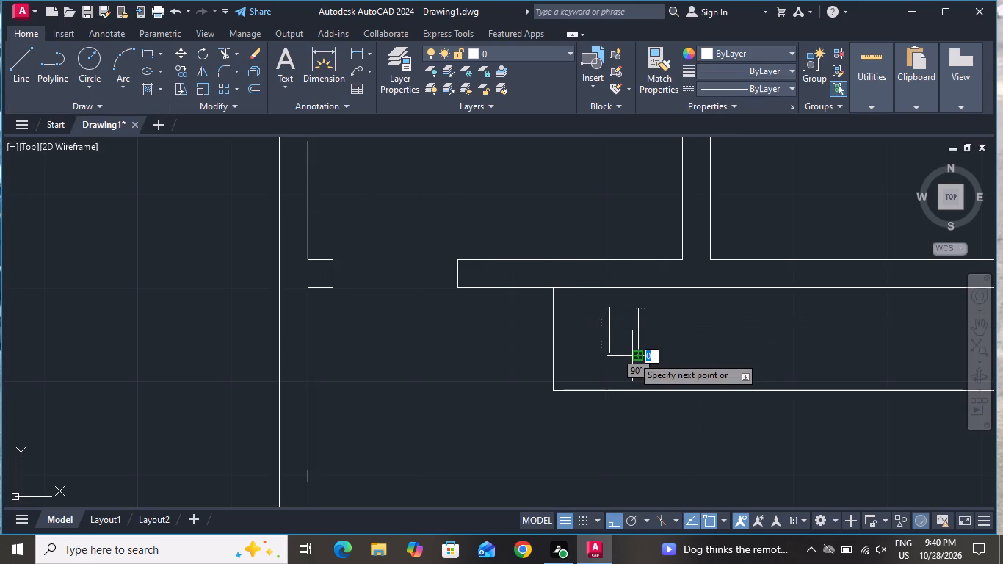
{"action": "right_click", "coordinate": [632, 356]}
{"action": "left_click", "coordinate": [655, 384]}
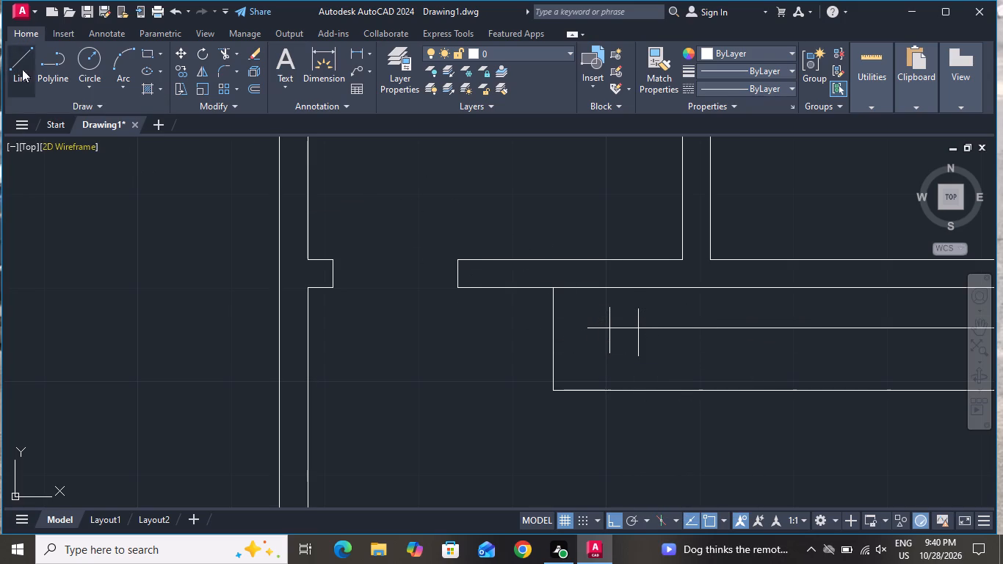
Add the third and fourth vertical hanger lines across the rail, continuing the row eastward at similar spacing.
{"action": "left_click", "coordinate": [25, 67]}
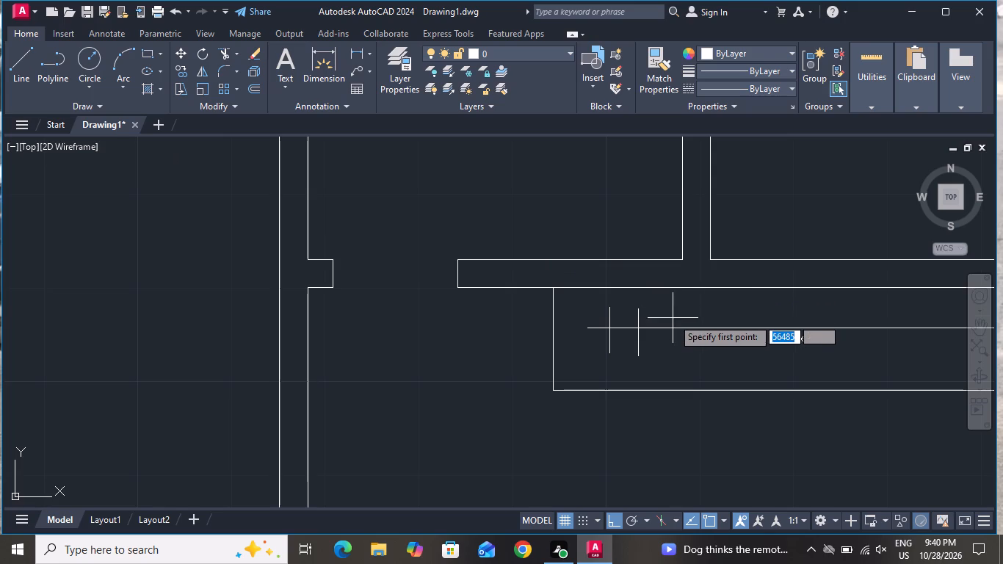
{"action": "left_click", "coordinate": [673, 311]}
{"action": "left_click", "coordinate": [672, 359]}
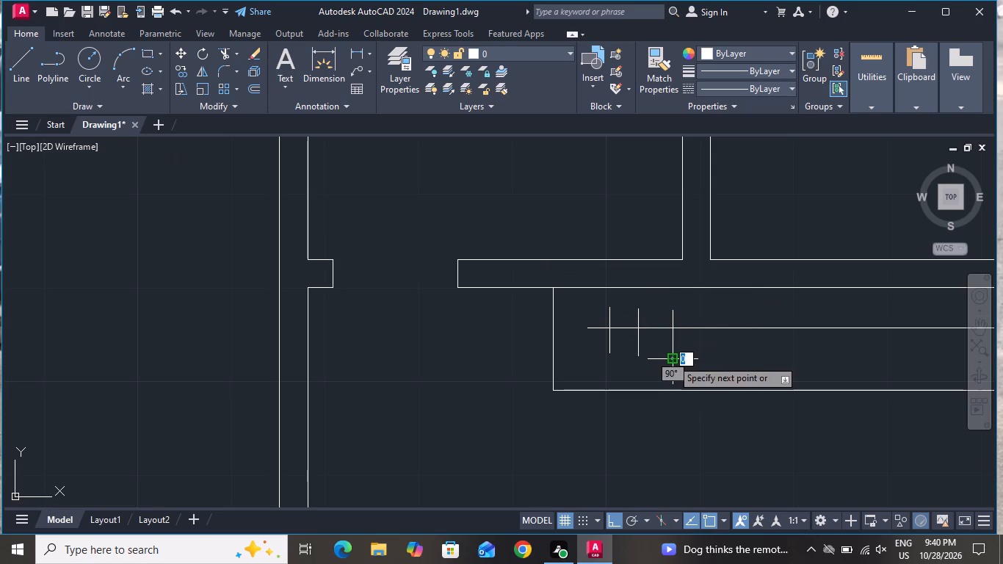
{"action": "right_click", "coordinate": [672, 359]}
{"action": "left_click", "coordinate": [692, 384]}
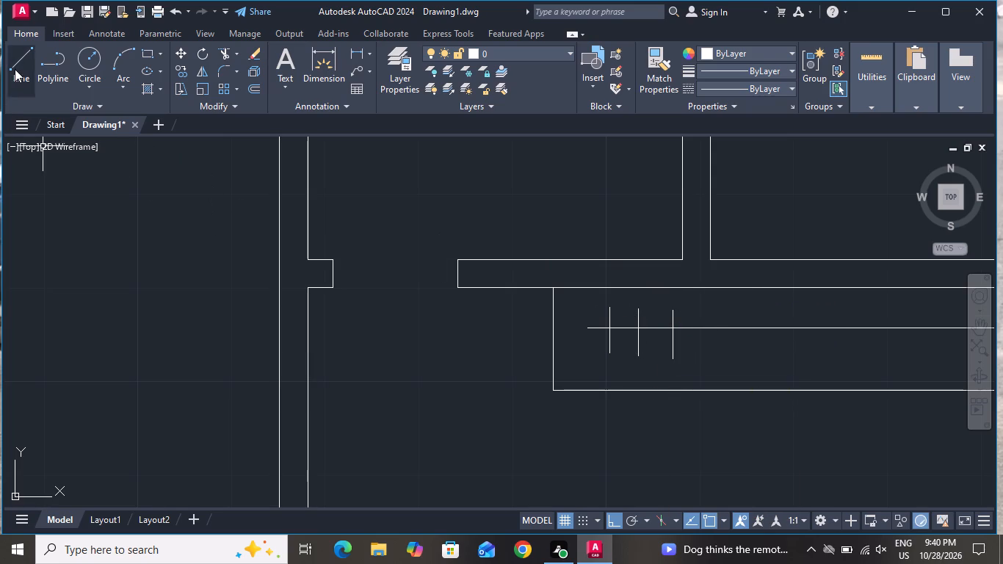
{"action": "left_click", "coordinate": [15, 68]}
{"action": "scroll", "coordinate": [150, 207], "scroll_direction": "down", "scroll_amount": 2}
{"action": "scroll", "coordinate": [564, 292], "scroll_direction": "up", "scroll_amount": 2}
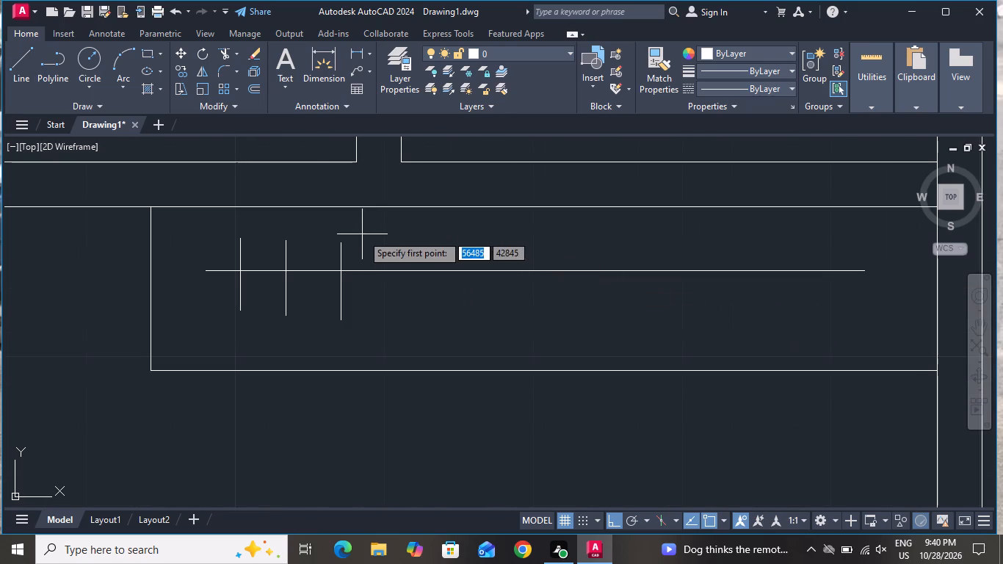
{"action": "left_click", "coordinate": [394, 245]}
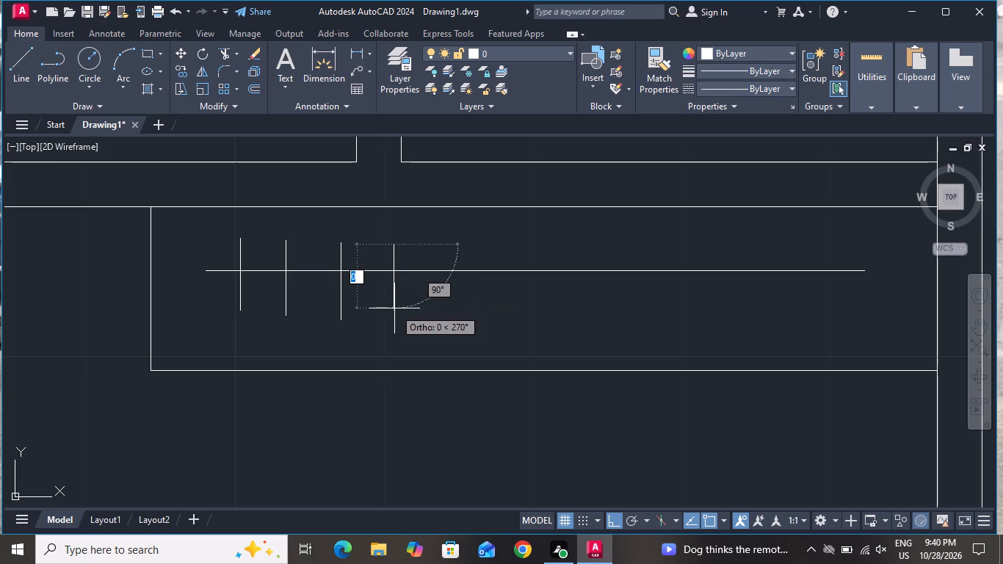
{"action": "left_click", "coordinate": [394, 308]}
{"action": "right_click", "coordinate": [394, 309]}
{"action": "left_click", "coordinate": [402, 329]}
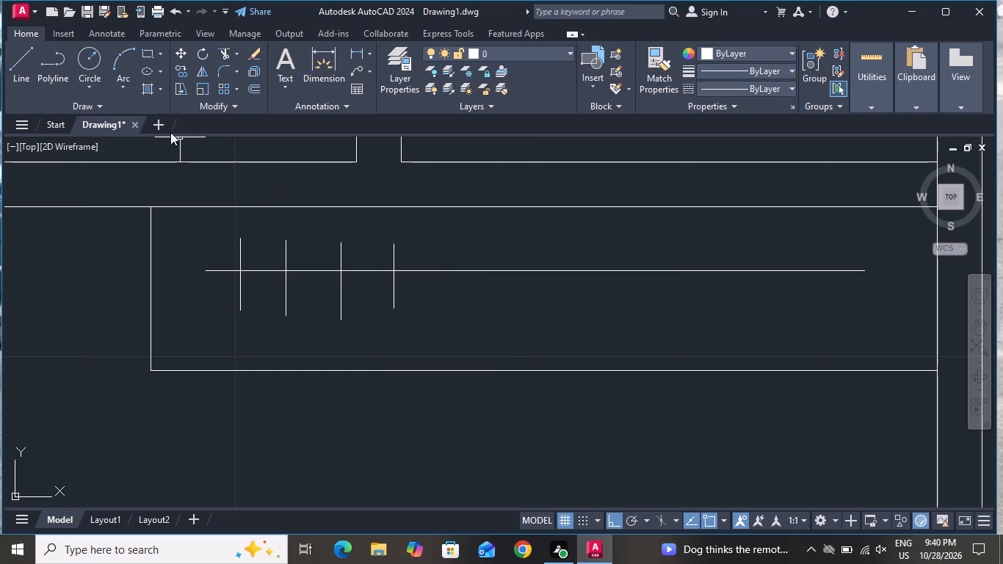
Add the fifth and sixth vertical hanger lines across the rail, varying their lengths slightly, up to its middle.
{"action": "left_click", "coordinate": [6, 56]}
{"action": "left_click", "coordinate": [19, 65]}
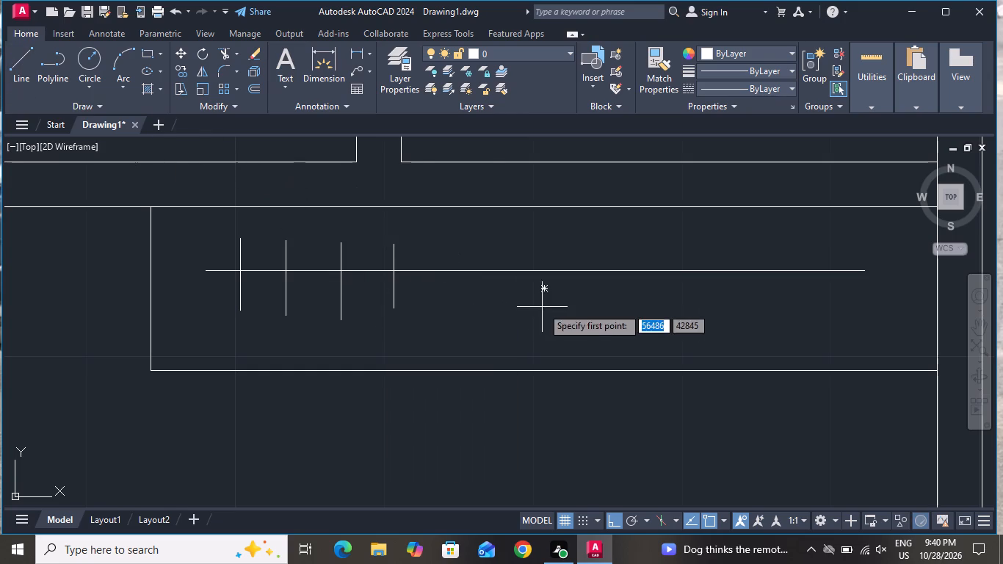
{"action": "left_click", "coordinate": [434, 248]}
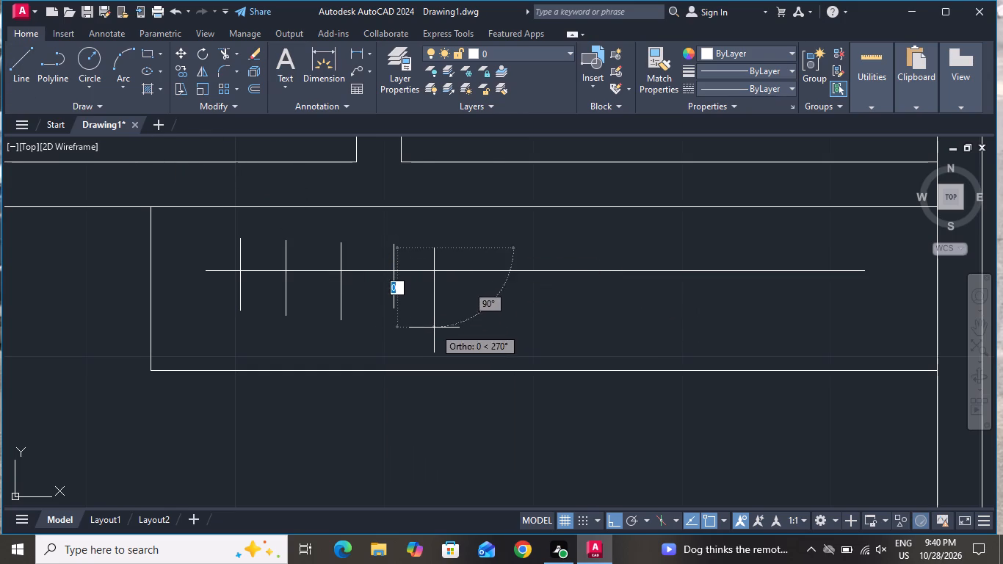
{"action": "left_click", "coordinate": [434, 328]}
{"action": "right_click", "coordinate": [434, 327]}
{"action": "left_click", "coordinate": [467, 356]}
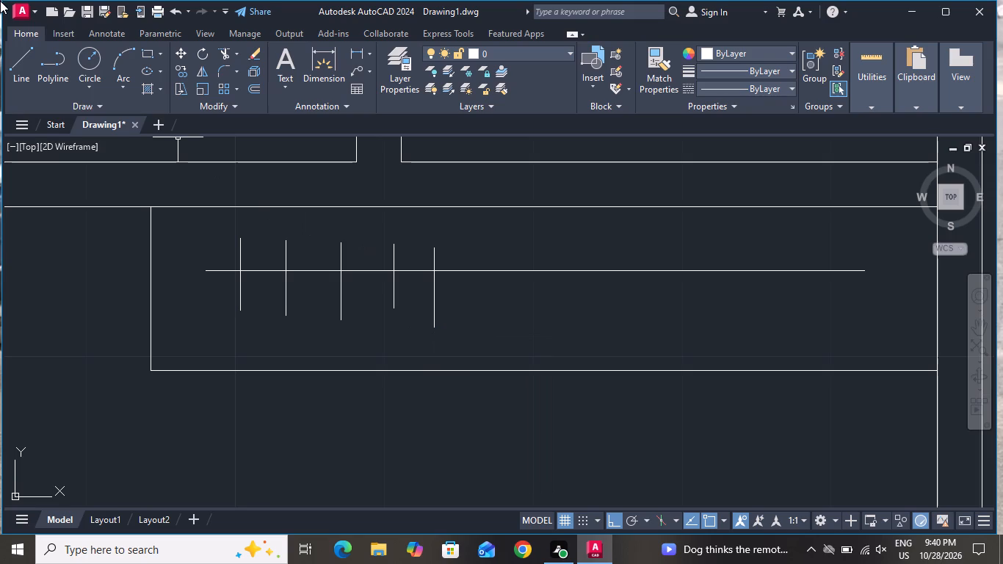
{"action": "left_click", "coordinate": [26, 50]}
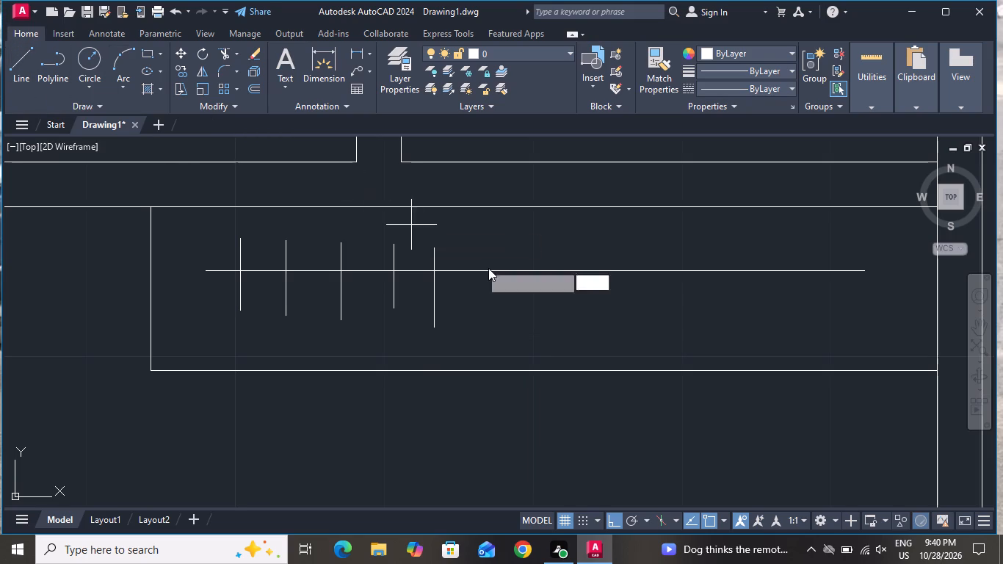
{"action": "left_click", "coordinate": [479, 247]}
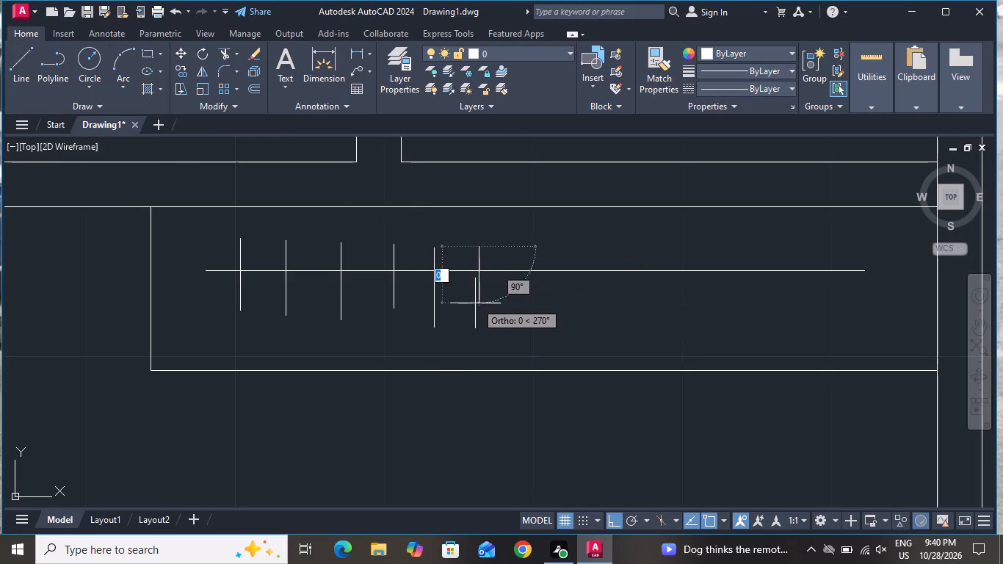
{"action": "left_click", "coordinate": [475, 314]}
{"action": "right_click", "coordinate": [479, 315]}
{"action": "left_click", "coordinate": [504, 343]}
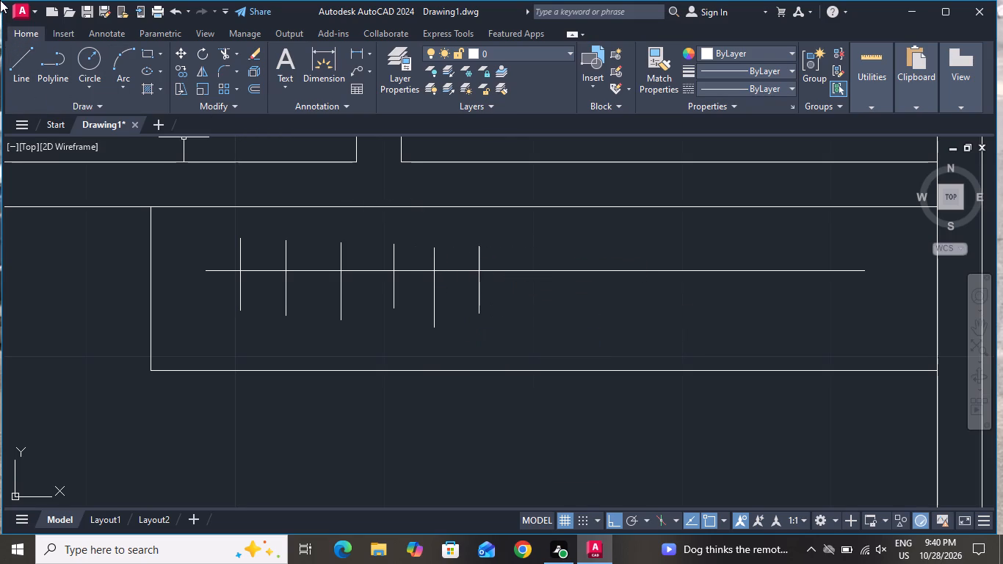
Draw the seventh and eighth vertical hanger lines across the wardrobe rail, continuing the row eastward past its middle.
{"action": "left_click", "coordinate": [22, 54]}
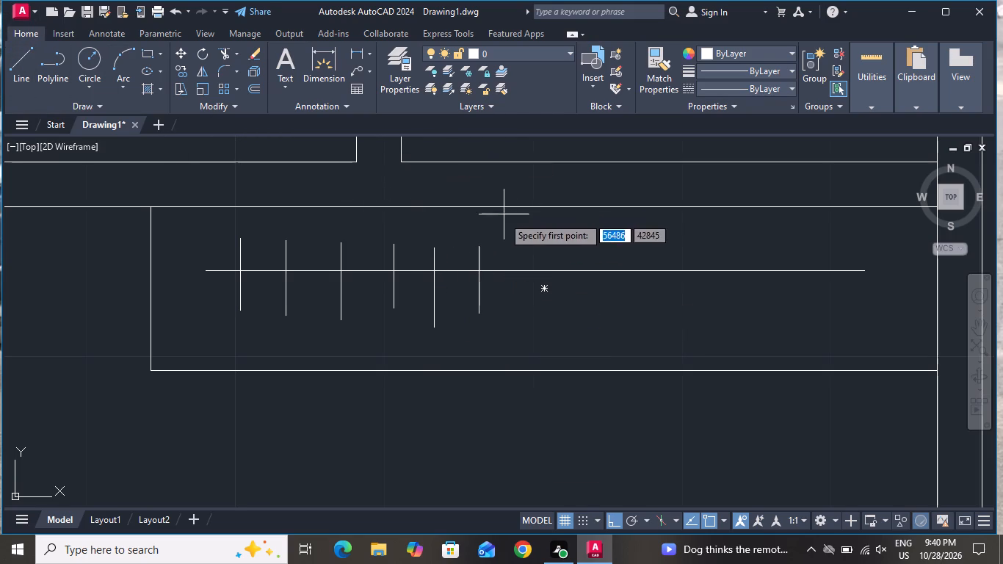
{"action": "left_click", "coordinate": [524, 249]}
{"action": "left_click", "coordinate": [532, 329]}
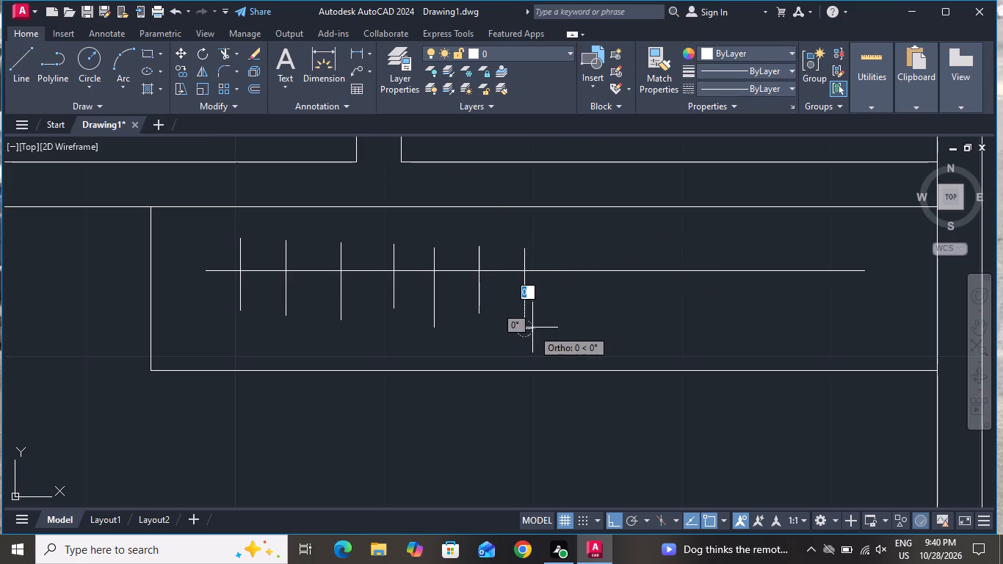
{"action": "right_click", "coordinate": [534, 328]}
{"action": "left_click", "coordinate": [551, 353]}
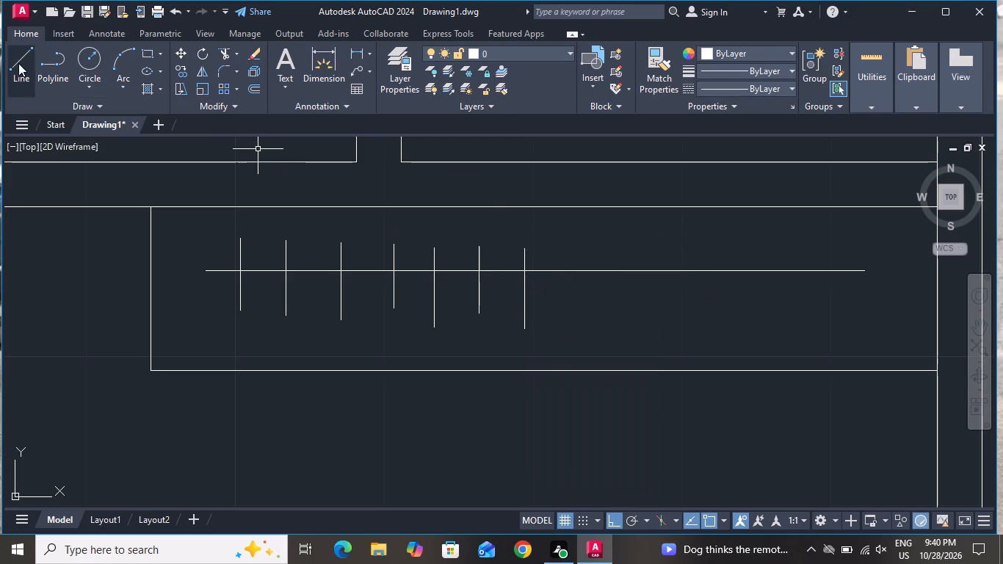
{"action": "left_click", "coordinate": [18, 63]}
{"action": "left_click", "coordinate": [569, 247]}
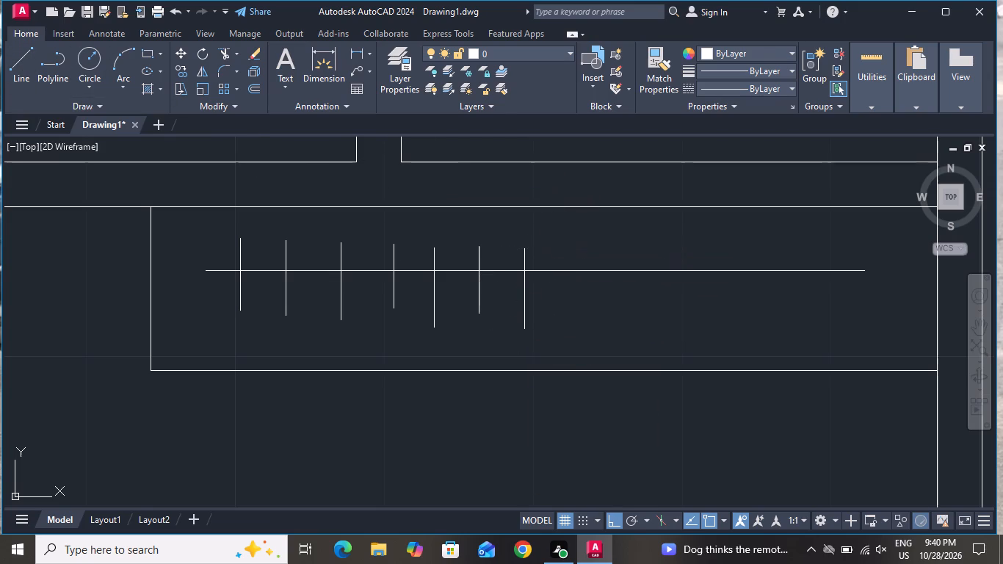
{"action": "left_click", "coordinate": [560, 312]}
{"action": "right_click", "coordinate": [560, 312]}
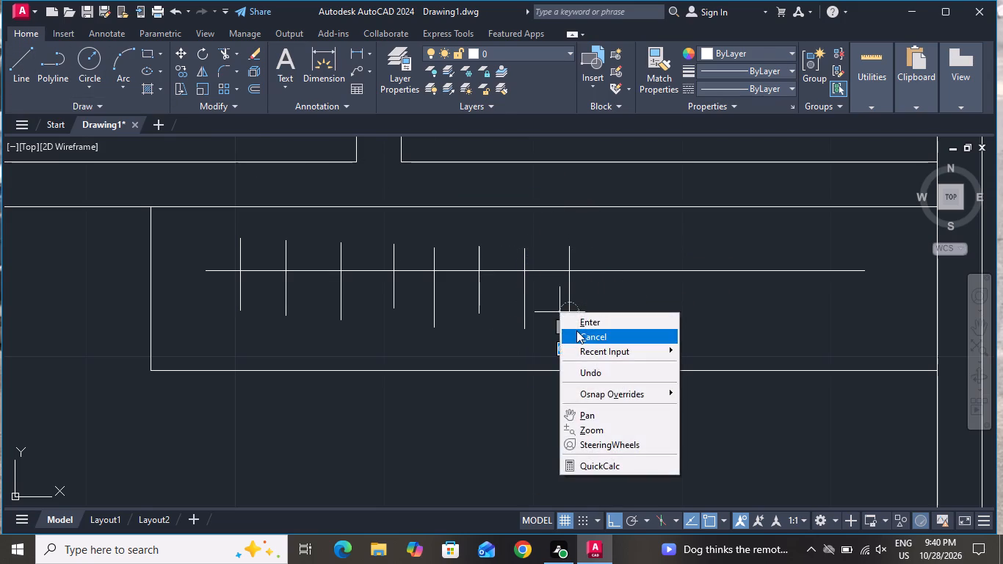
{"action": "left_click", "coordinate": [576, 330]}
Add the ninth and tenth vertical hanger lines across the rail, keeping similar spacing and length.
{"action": "left_click", "coordinate": [21, 64]}
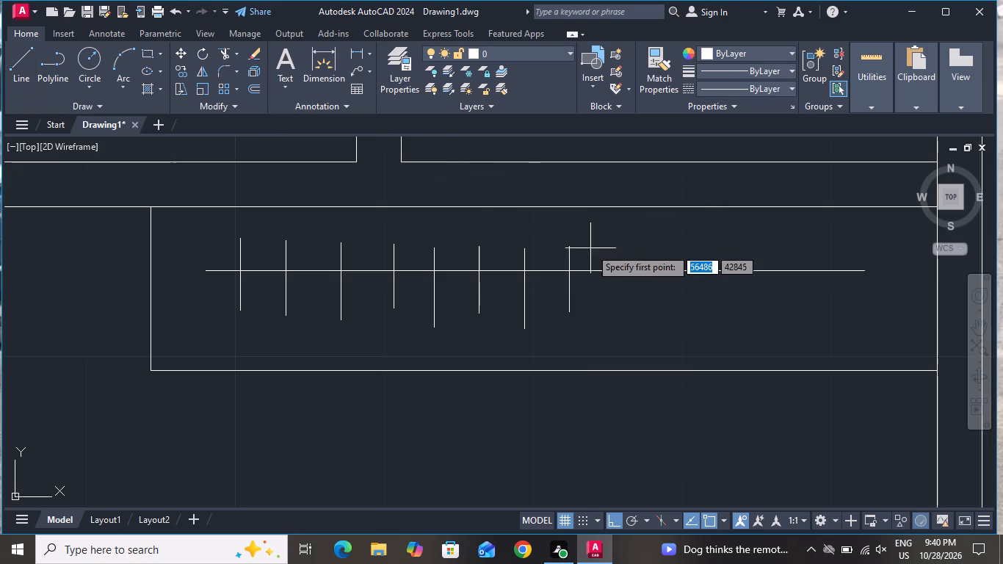
{"action": "left_click", "coordinate": [619, 248]}
{"action": "left_click", "coordinate": [620, 311]}
{"action": "right_click", "coordinate": [620, 311]}
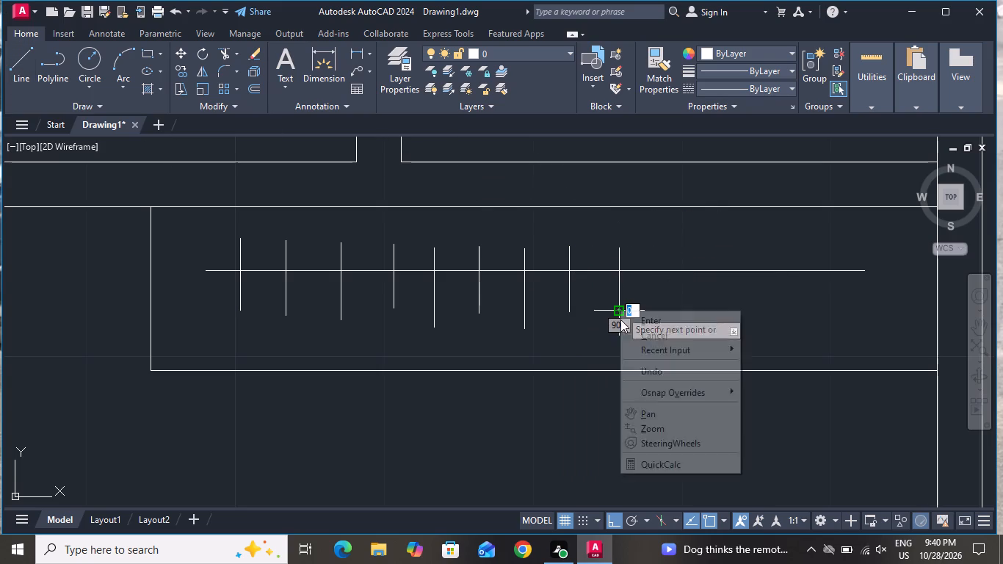
{"action": "left_click", "coordinate": [638, 333]}
{"action": "left_click", "coordinate": [24, 52]}
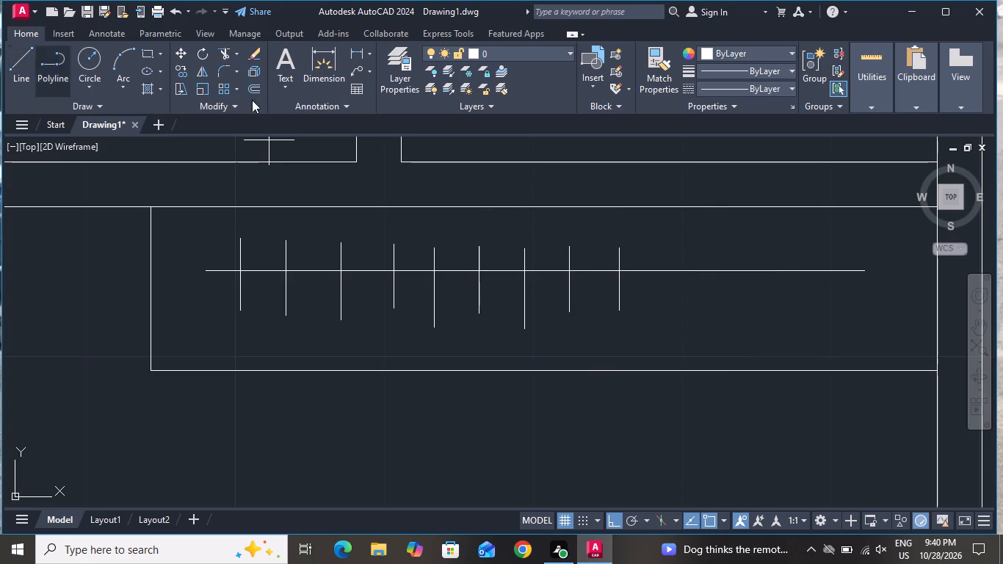
{"action": "left_click", "coordinate": [668, 247]}
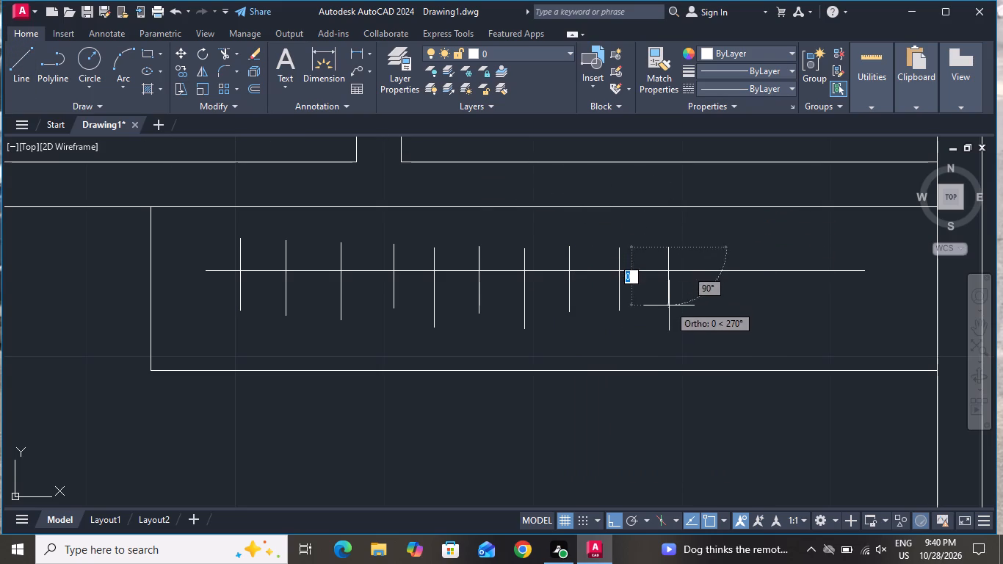
{"action": "left_click", "coordinate": [669, 309]}
{"action": "right_click", "coordinate": [669, 309]}
{"action": "left_click", "coordinate": [695, 329]}
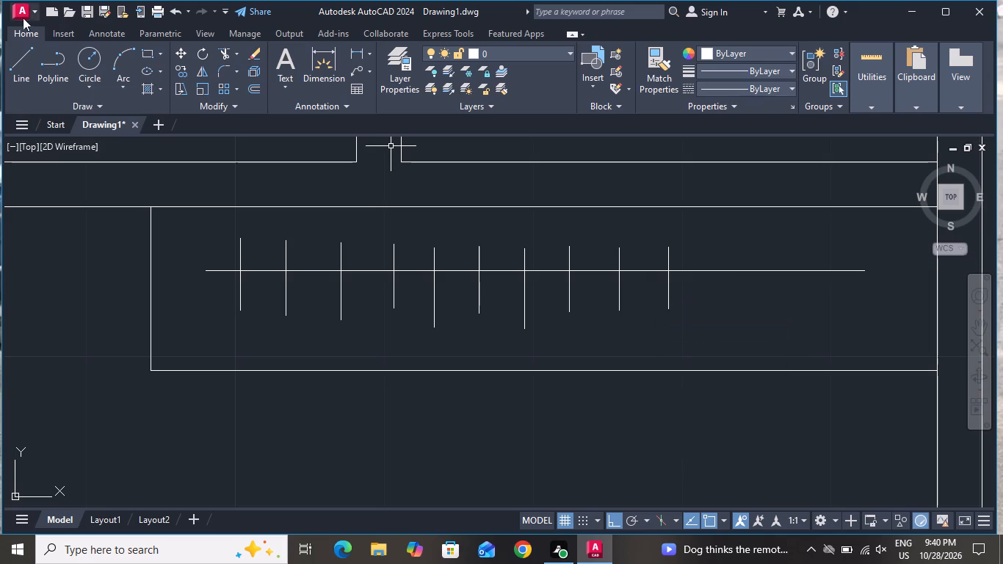
Add the eleventh and twelfth vertical hanger lines across the rail, continuing eastward at the same spacing.
{"action": "left_click", "coordinate": [11, 55]}
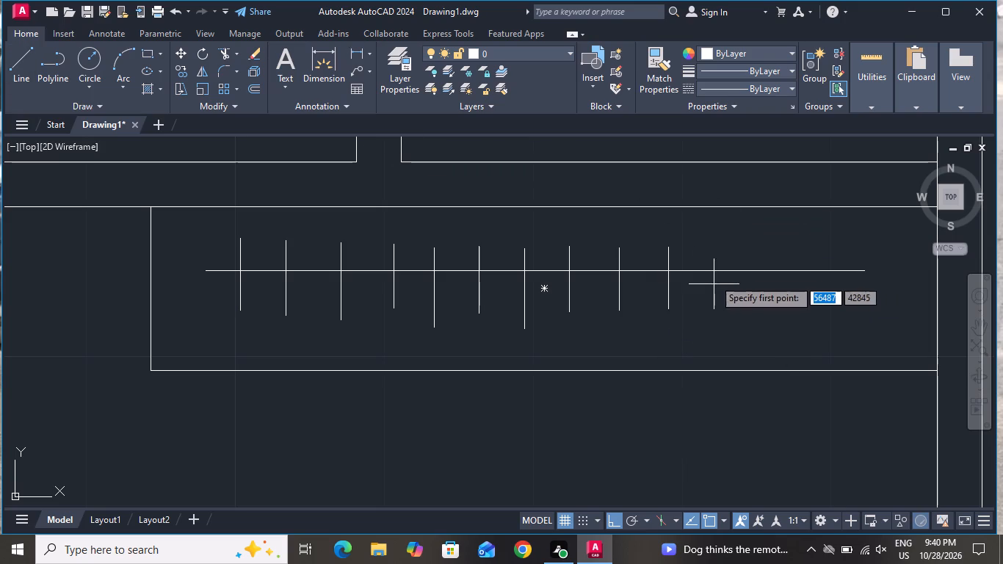
{"action": "left_click", "coordinate": [719, 245]}
{"action": "left_click", "coordinate": [728, 311]}
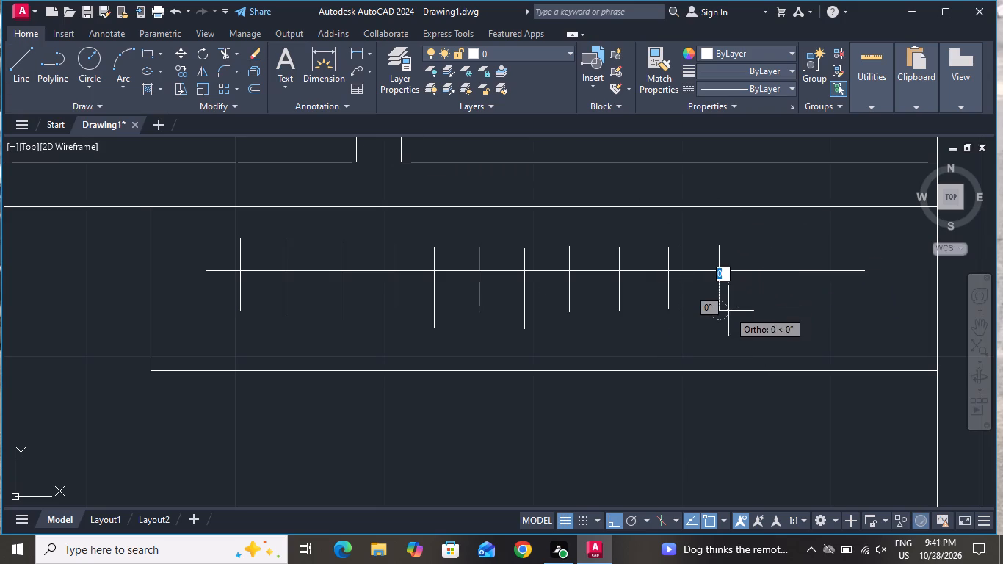
{"action": "right_click", "coordinate": [728, 311]}
{"action": "left_click", "coordinate": [753, 330]}
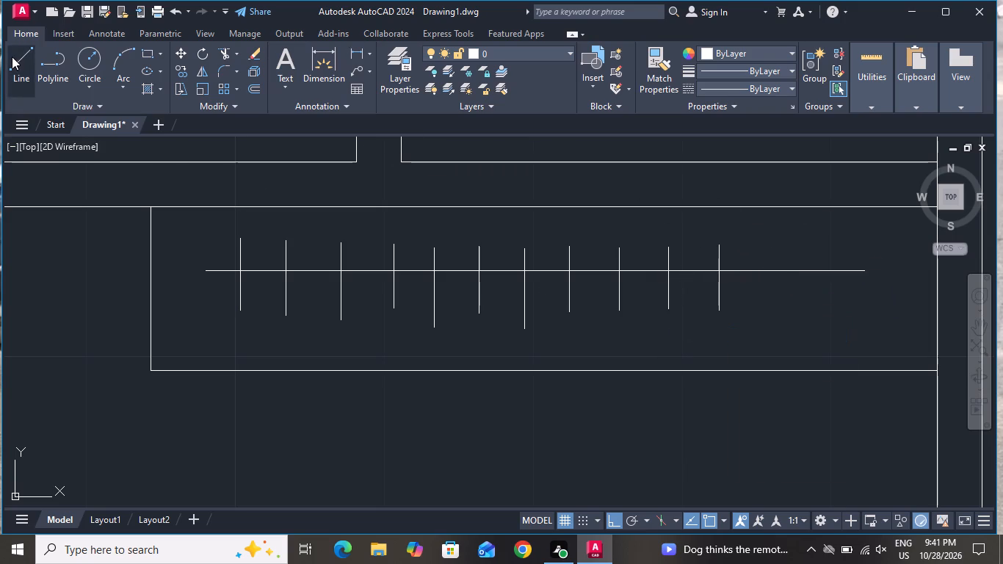
{"action": "left_click", "coordinate": [12, 57]}
{"action": "left_click", "coordinate": [769, 245]}
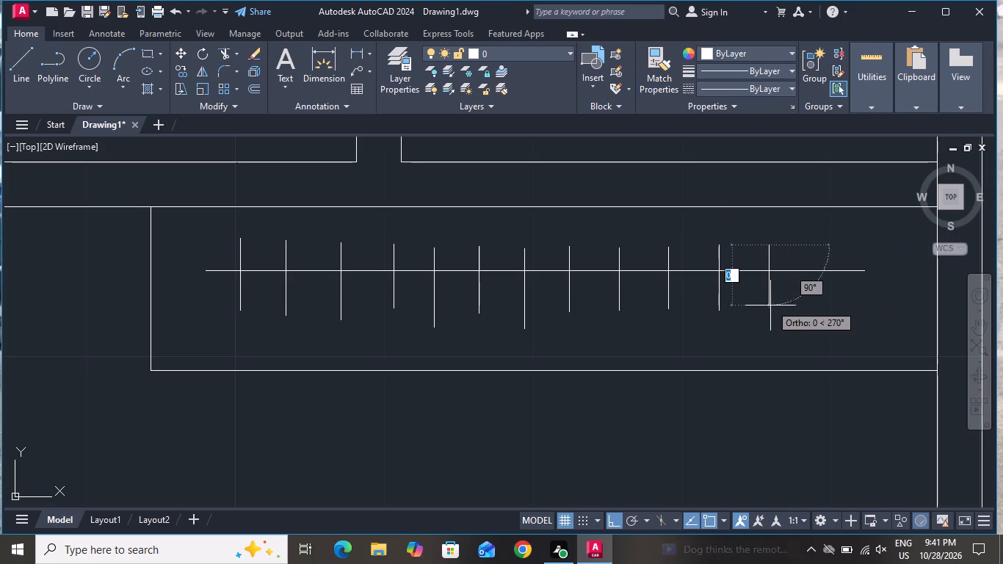
{"action": "left_click", "coordinate": [768, 309]}
{"action": "right_click", "coordinate": [767, 309]}
{"action": "left_click", "coordinate": [802, 333]}
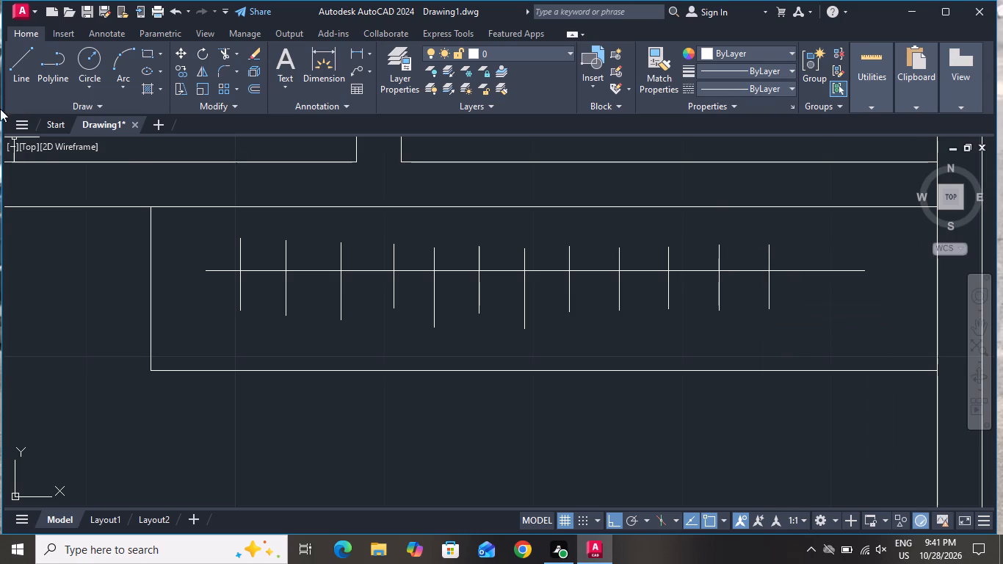
Draw the thirteenth and last vertical hanger line across the rail, just short of its east end.
{"action": "left_click", "coordinate": [16, 54]}
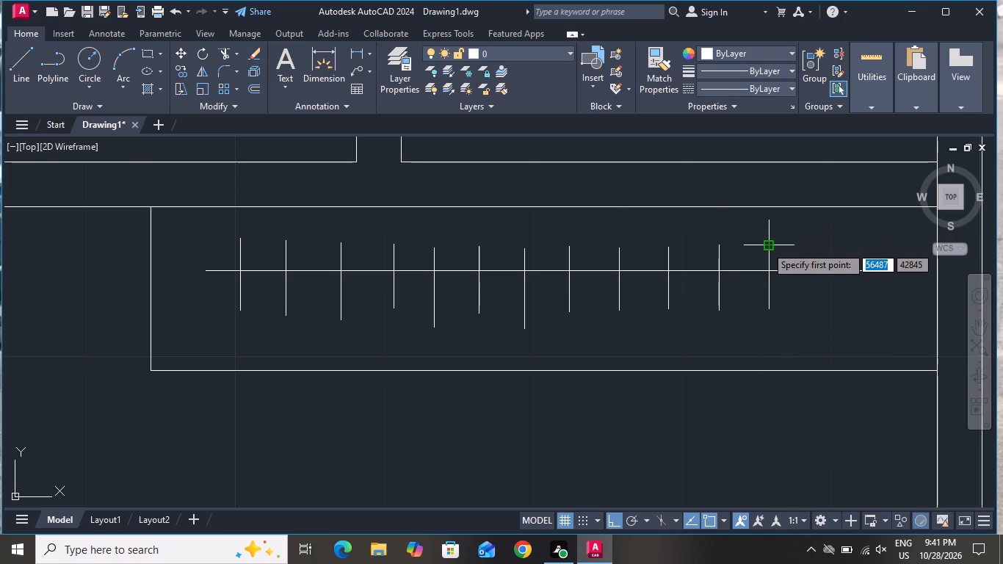
{"action": "left_click", "coordinate": [822, 248]}
{"action": "left_click", "coordinate": [823, 304]}
{"action": "right_click", "coordinate": [823, 305]}
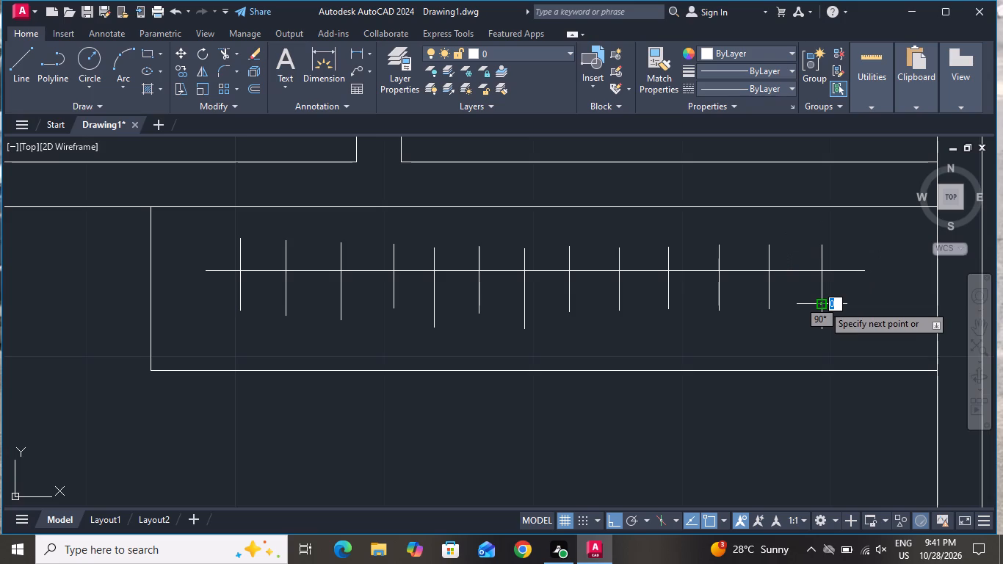
{"action": "left_click", "coordinate": [852, 337]}
{"action": "left_click", "coordinate": [850, 330]}
Draw a bed rectangle about 2 m long, extending east from the room's west wall at the window's south end.
{"action": "scroll", "coordinate": [843, 311], "scroll_direction": "down", "scroll_amount": 3}
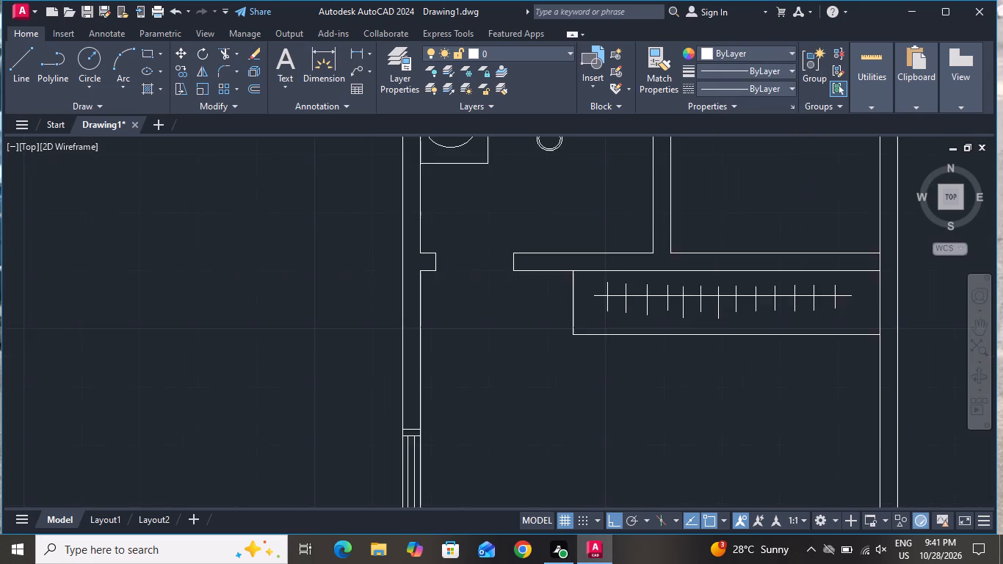
{"action": "left_click", "coordinate": [144, 49]}
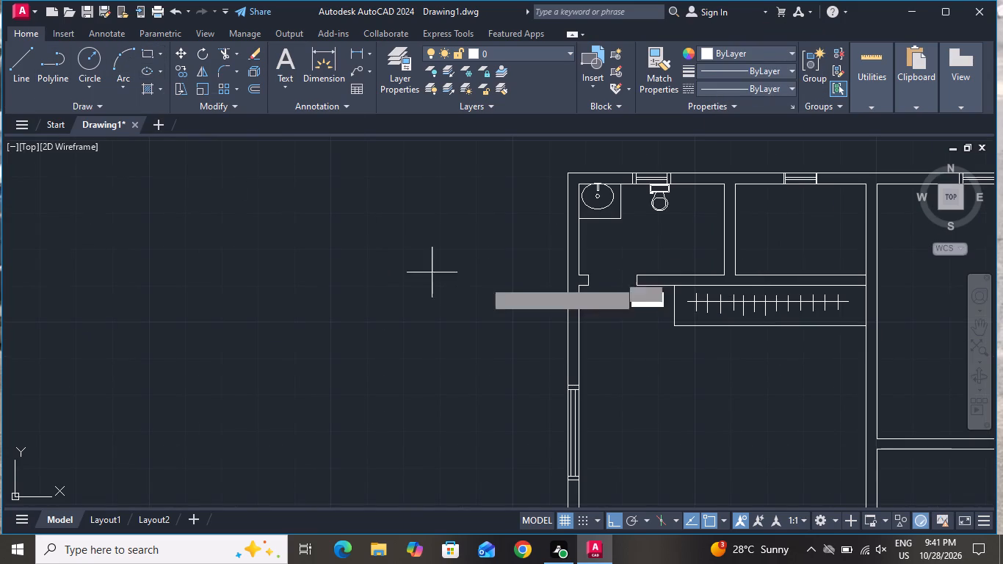
{"action": "scroll", "coordinate": [494, 281], "scroll_direction": "down", "scroll_amount": 1}
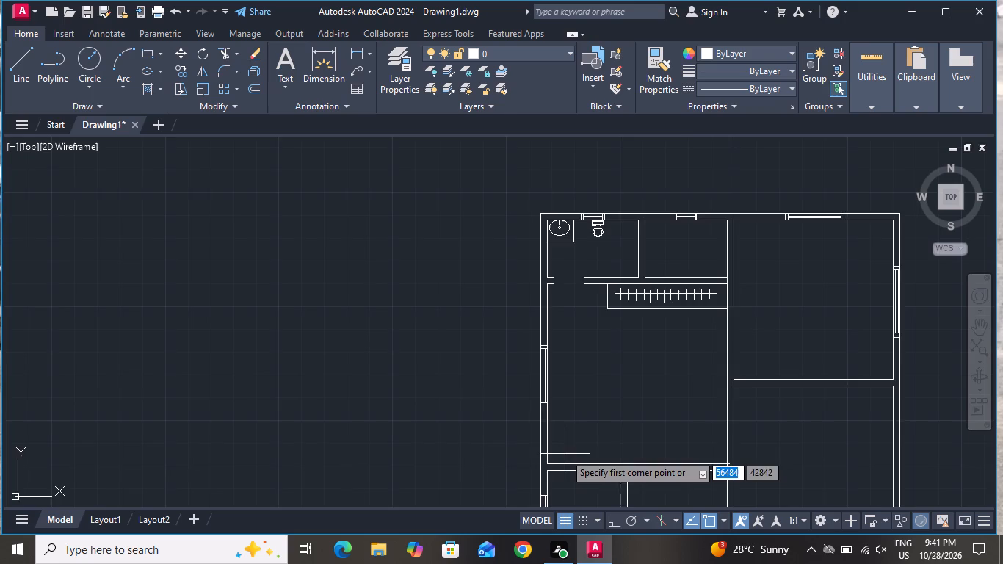
{"action": "scroll", "coordinate": [565, 454], "scroll_direction": "up", "scroll_amount": 1}
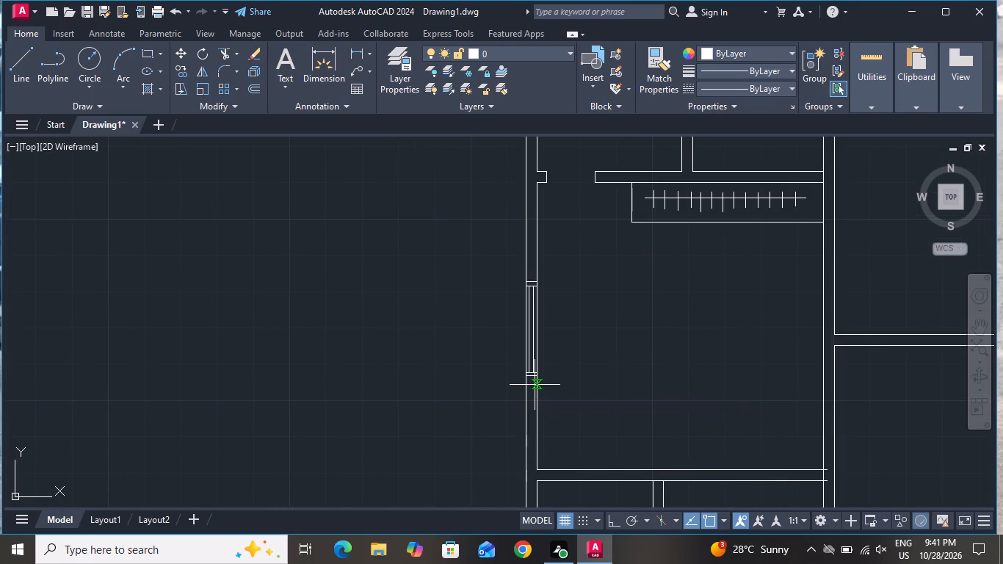
{"action": "left_click", "coordinate": [540, 383]}
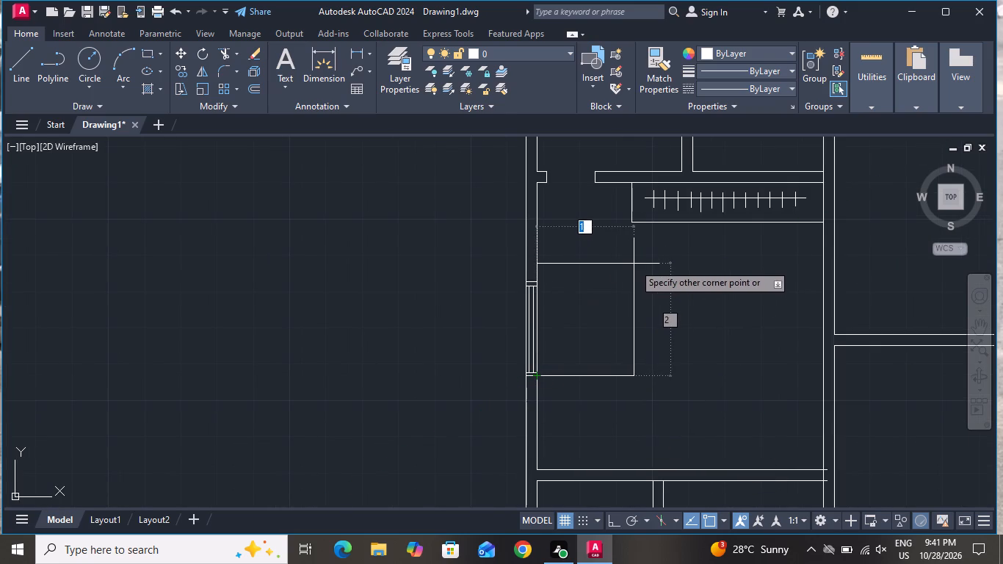
{"action": "left_click", "coordinate": [682, 275]}
{"action": "left_click", "coordinate": [682, 279]}
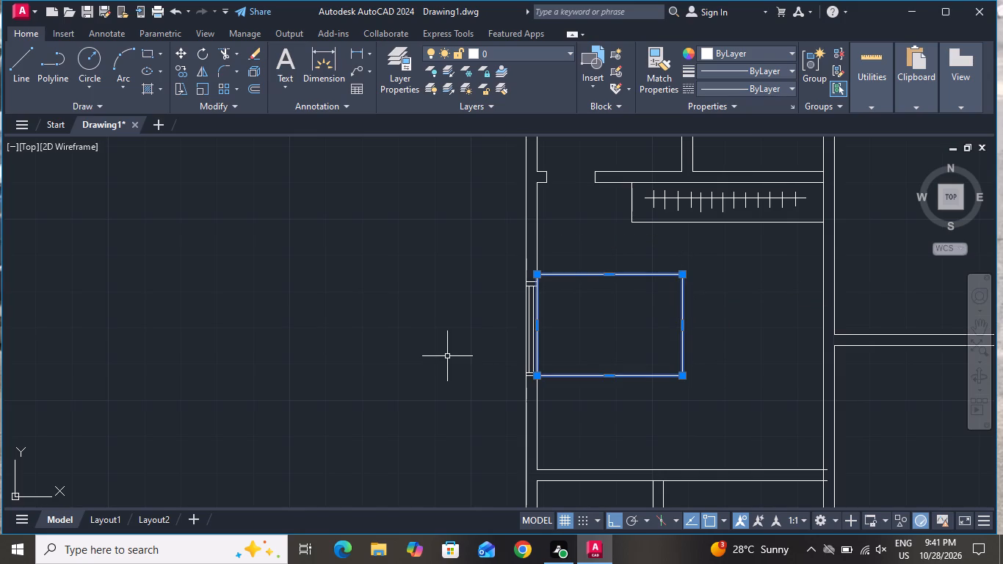
{"action": "key", "text": "Escape"}
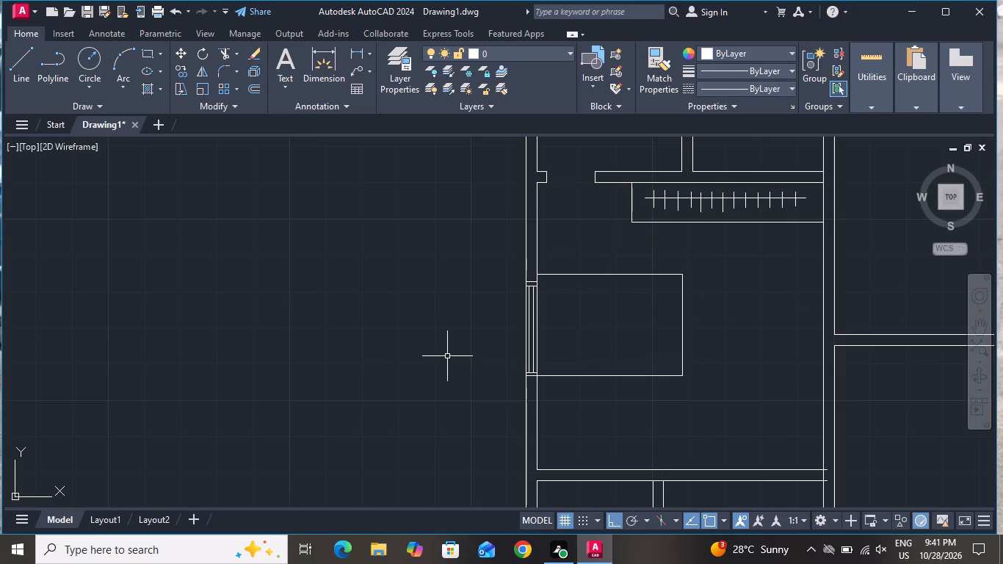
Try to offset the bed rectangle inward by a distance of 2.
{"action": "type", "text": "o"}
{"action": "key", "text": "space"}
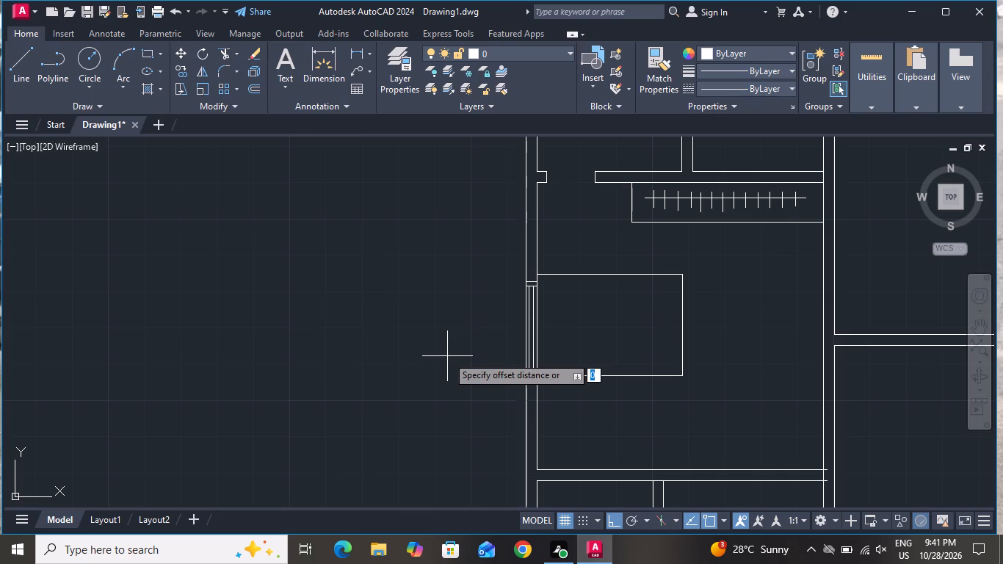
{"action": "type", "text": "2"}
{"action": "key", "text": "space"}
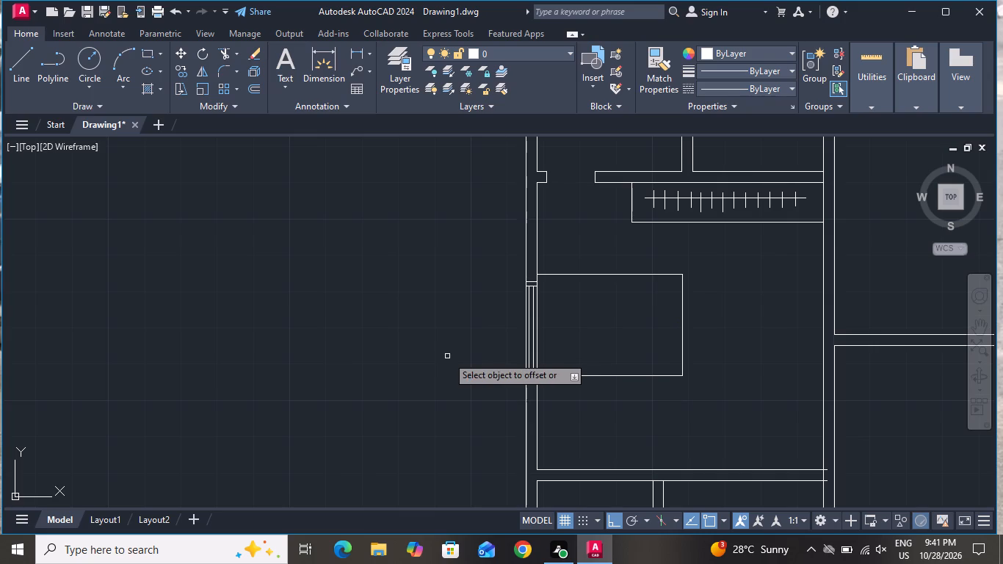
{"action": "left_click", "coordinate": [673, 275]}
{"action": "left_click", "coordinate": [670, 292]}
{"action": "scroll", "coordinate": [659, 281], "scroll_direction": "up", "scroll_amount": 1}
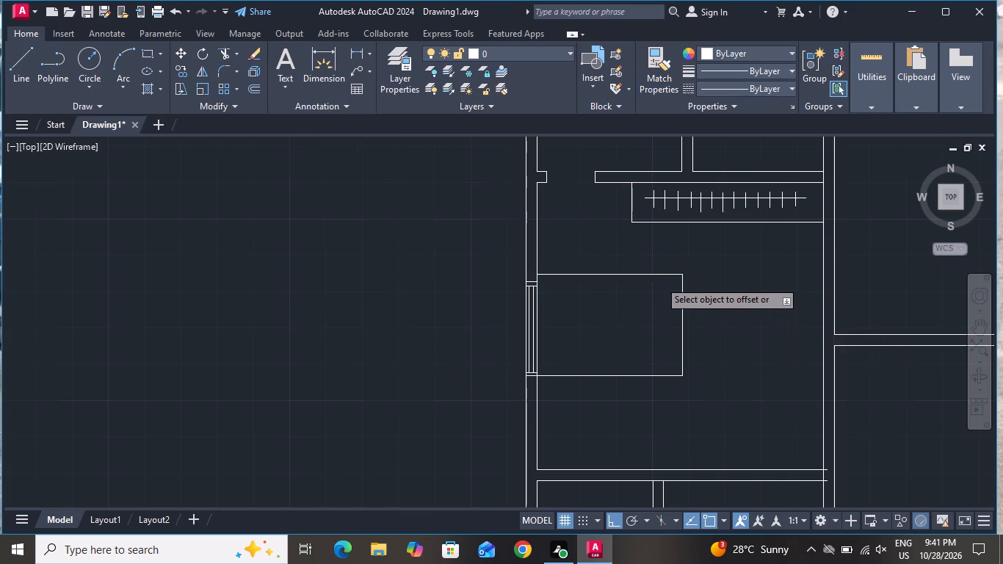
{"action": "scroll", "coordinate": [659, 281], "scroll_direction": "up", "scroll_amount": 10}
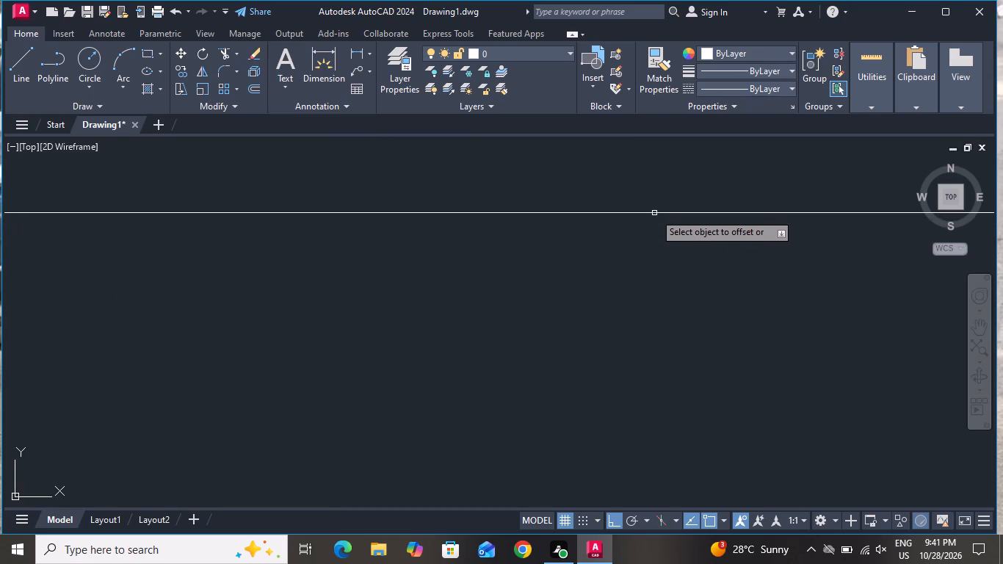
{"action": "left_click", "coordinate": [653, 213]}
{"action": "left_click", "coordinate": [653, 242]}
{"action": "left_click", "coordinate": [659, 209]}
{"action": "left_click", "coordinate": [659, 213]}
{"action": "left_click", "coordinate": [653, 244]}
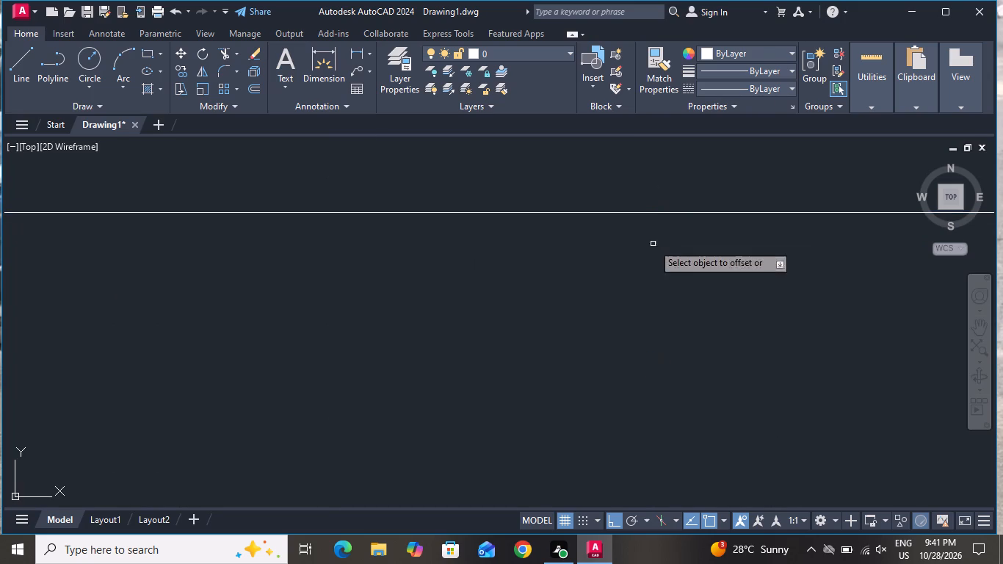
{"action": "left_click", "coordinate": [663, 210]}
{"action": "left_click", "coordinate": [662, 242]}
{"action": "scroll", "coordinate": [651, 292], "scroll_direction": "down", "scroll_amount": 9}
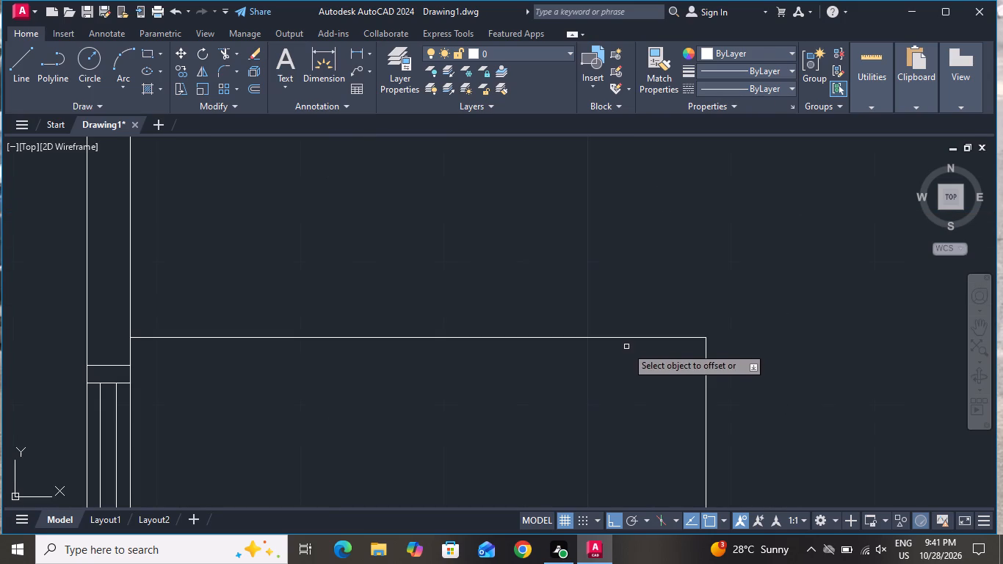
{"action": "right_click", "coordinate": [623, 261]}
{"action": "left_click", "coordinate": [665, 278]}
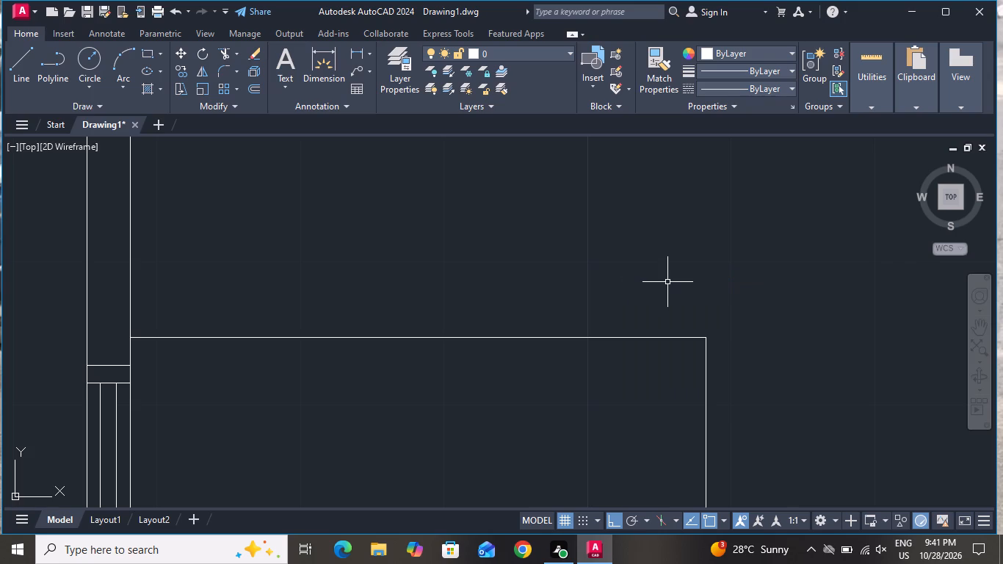
Draw a small upright pillow rectangle inside the bed's northwest corner, clear of the bed's edges.
{"action": "scroll", "coordinate": [667, 282], "scroll_direction": "down", "scroll_amount": 3}
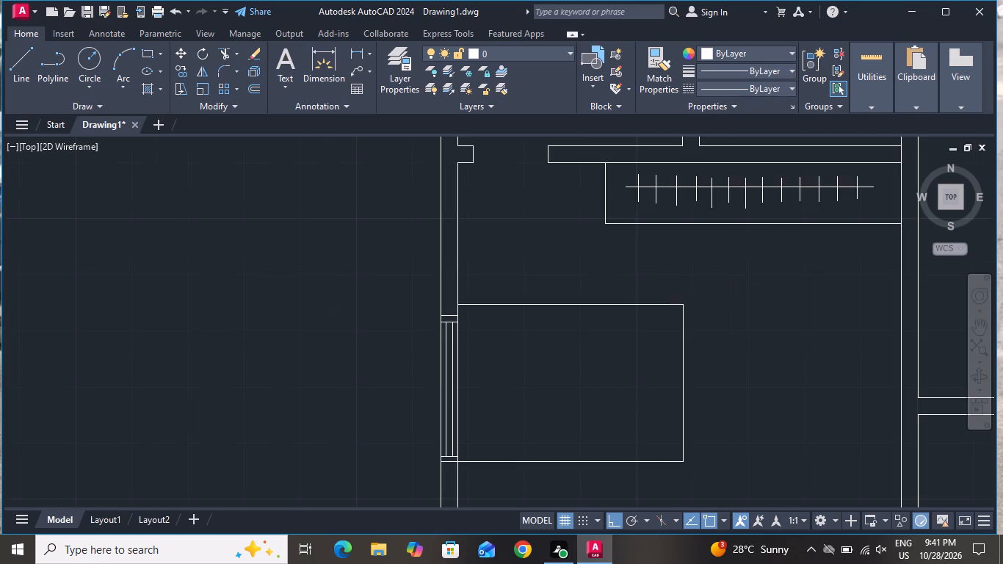
{"action": "left_click", "coordinate": [150, 48]}
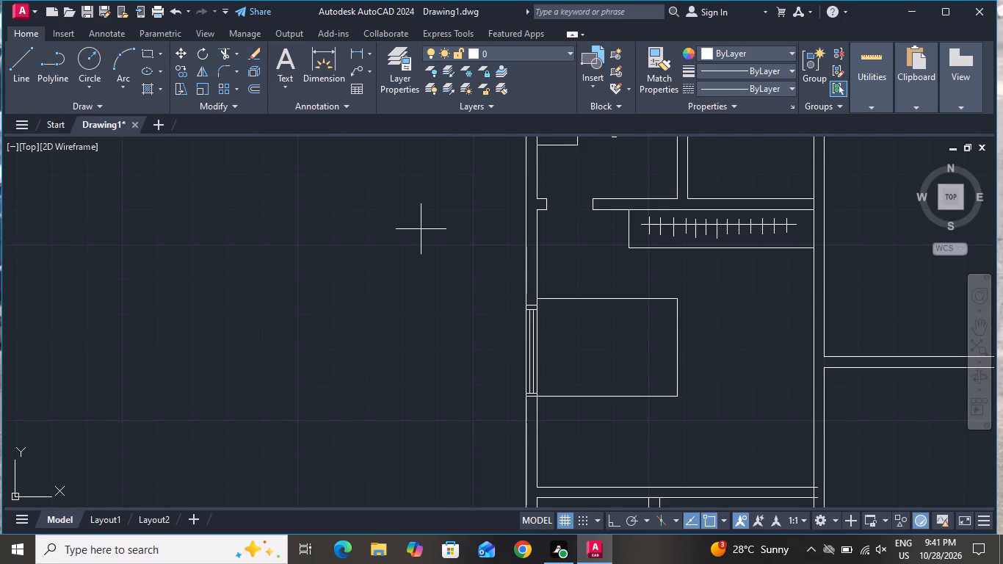
{"action": "scroll", "coordinate": [555, 320], "scroll_direction": "up", "scroll_amount": 2}
{"action": "left_click", "coordinate": [522, 295]}
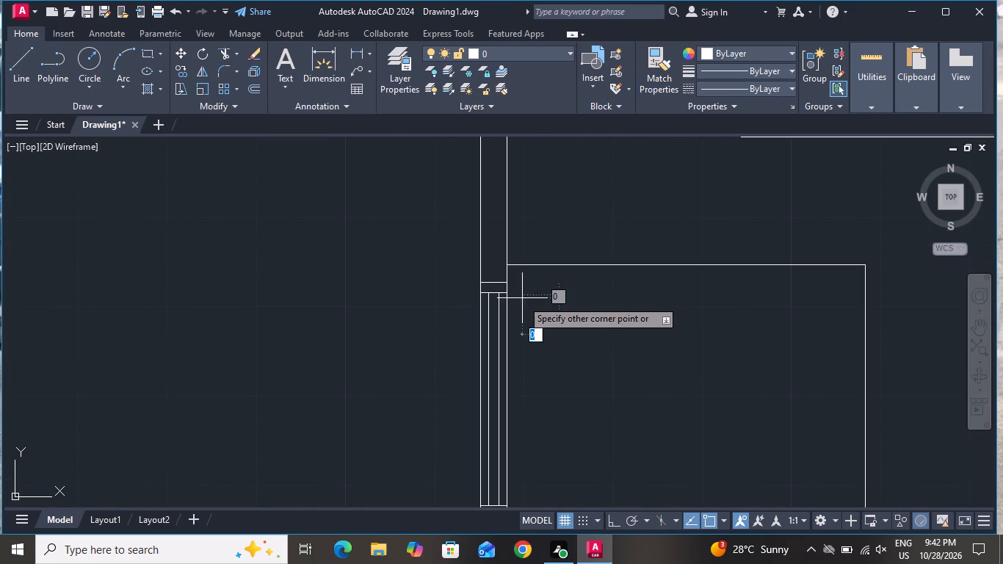
{"action": "left_click", "coordinate": [565, 371]}
{"action": "scroll", "coordinate": [386, 239], "scroll_direction": "down", "scroll_amount": 1}
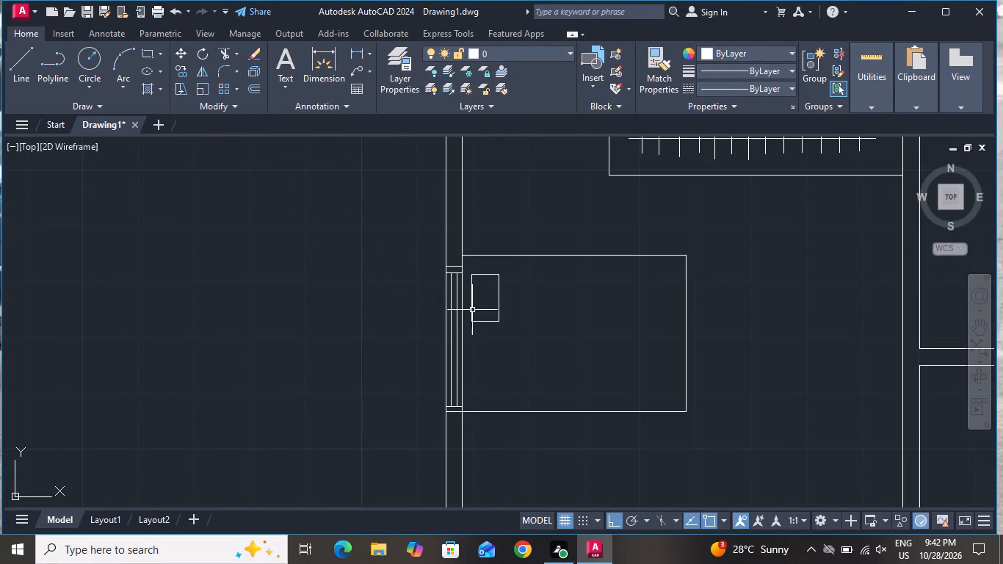
Copy the pillow rectangle straight south to place a second pillow in the bed's southwest corner.
{"action": "left_click", "coordinate": [484, 321]}
{"action": "left_click", "coordinate": [183, 70]}
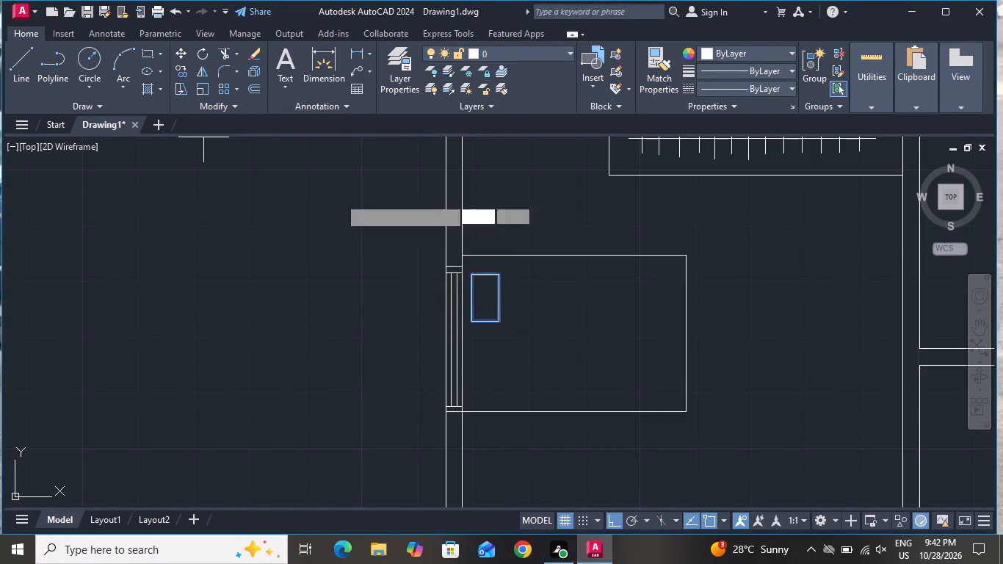
{"action": "left_click", "coordinate": [487, 297]}
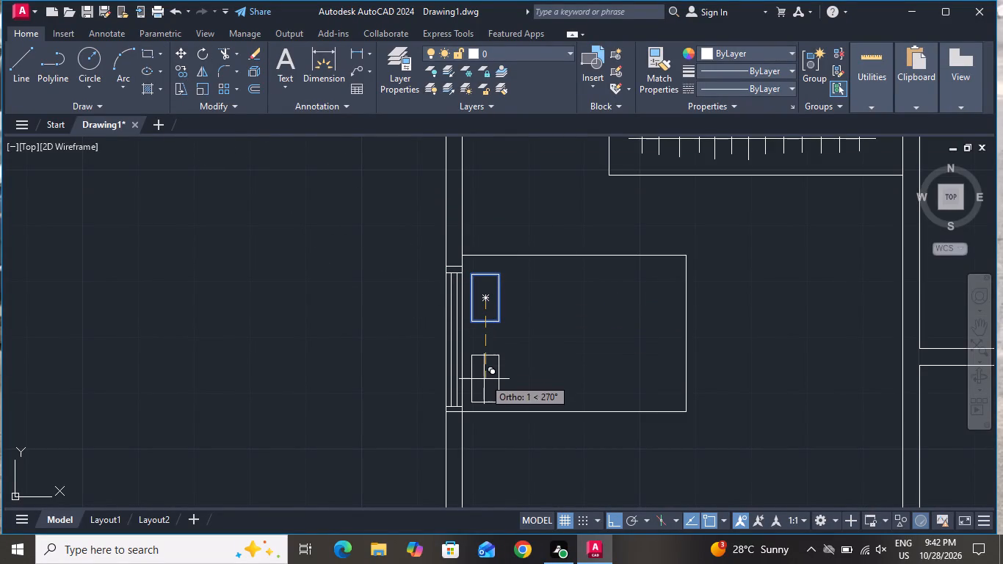
{"action": "left_click", "coordinate": [482, 375]}
{"action": "right_click", "coordinate": [483, 375]}
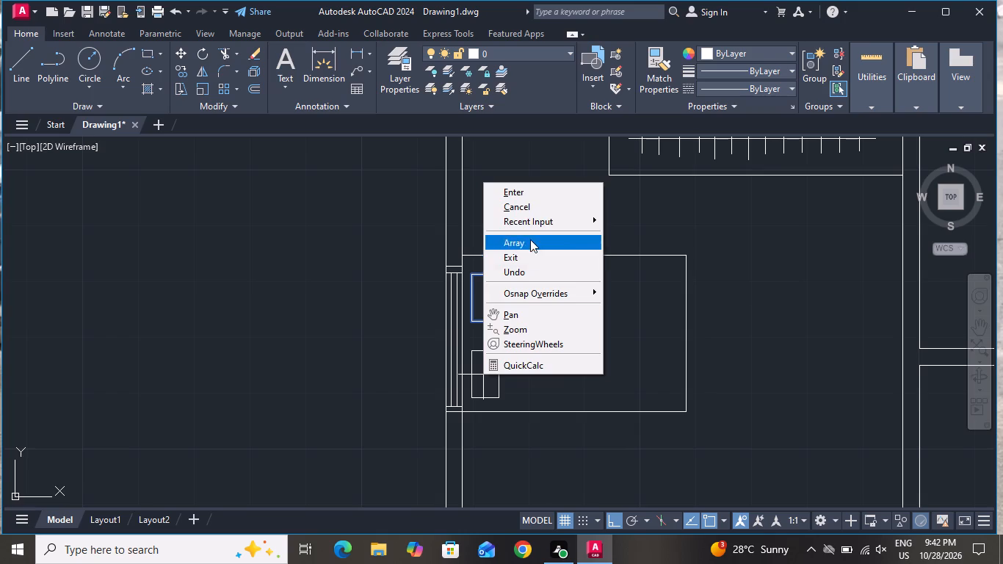
{"action": "left_click", "coordinate": [536, 206]}
Draw a vertical blanket line just east of the pillows, from the bed's south edge to just short of its north edge.
{"action": "left_click", "coordinate": [16, 48]}
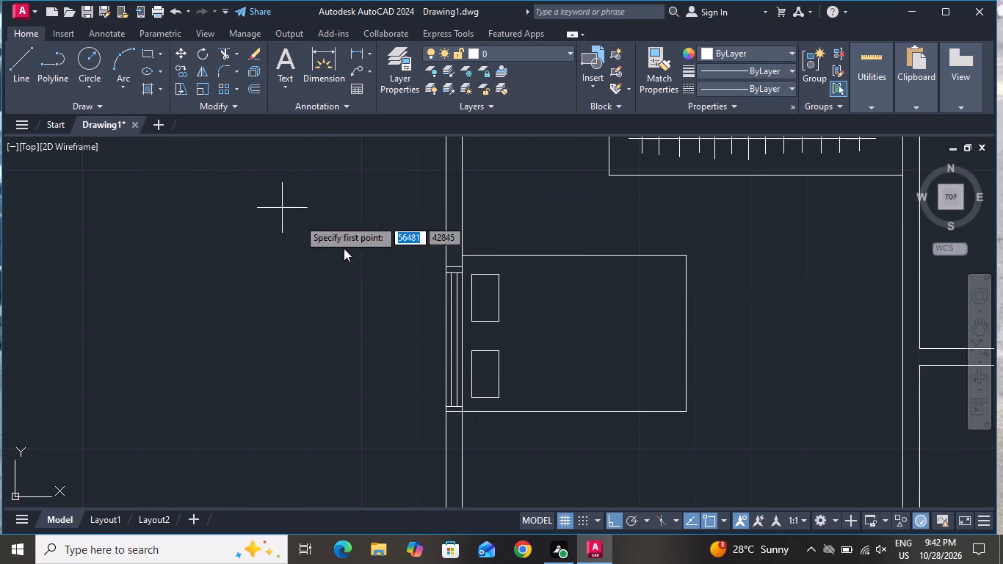
{"action": "scroll", "coordinate": [548, 413], "scroll_direction": "up", "scroll_amount": 2}
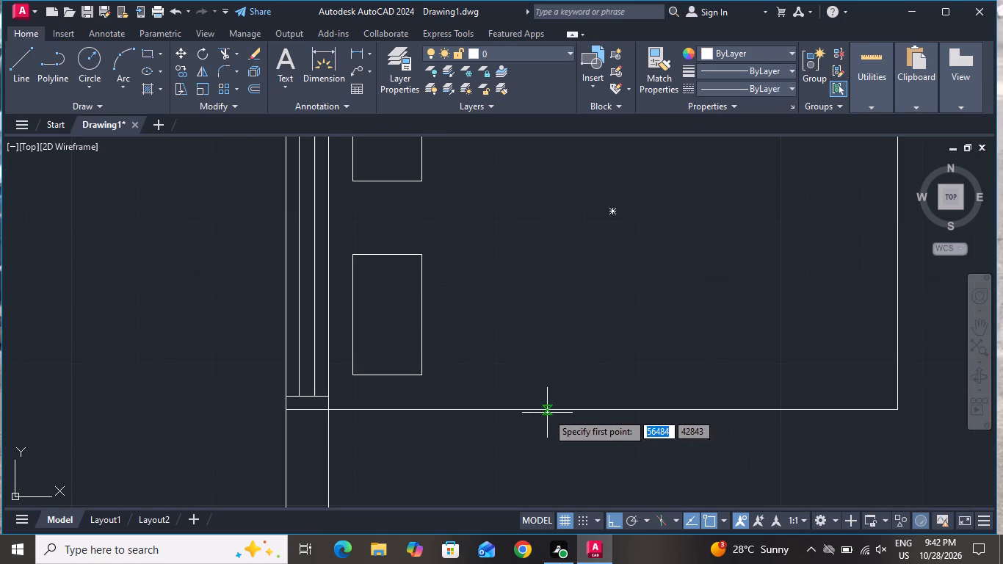
{"action": "left_click", "coordinate": [466, 414]}
{"action": "scroll", "coordinate": [502, 351], "scroll_direction": "down", "scroll_amount": 2}
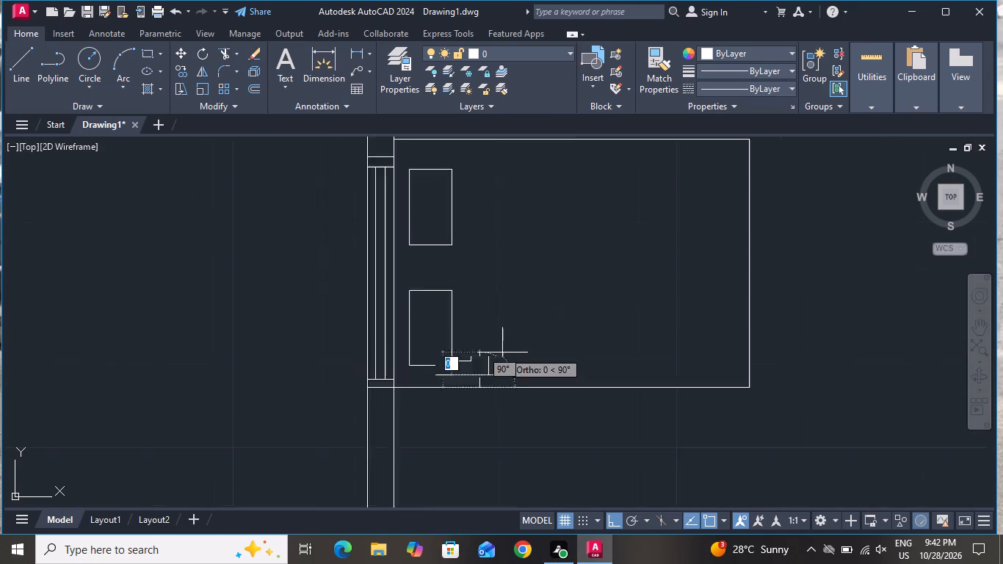
{"action": "scroll", "coordinate": [503, 355], "scroll_direction": "down", "scroll_amount": 1}
{"action": "scroll", "coordinate": [501, 266], "scroll_direction": "up", "scroll_amount": 3}
{"action": "left_click", "coordinate": [466, 335]}
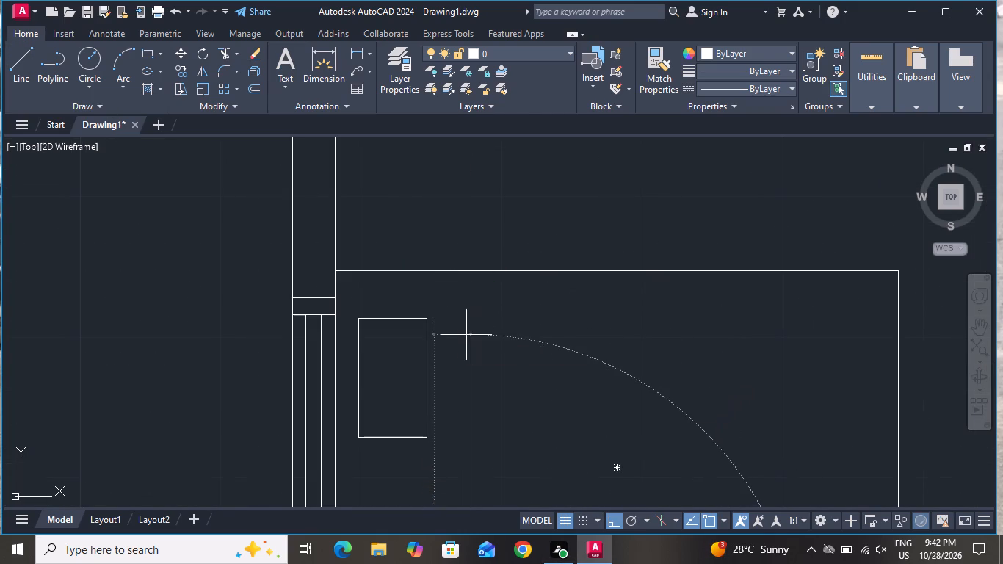
With Ortho off, continue the blanket line into a triangular folded corner touching the bed's north edge and closing at the line's top.
{"action": "left_click", "coordinate": [616, 526]}
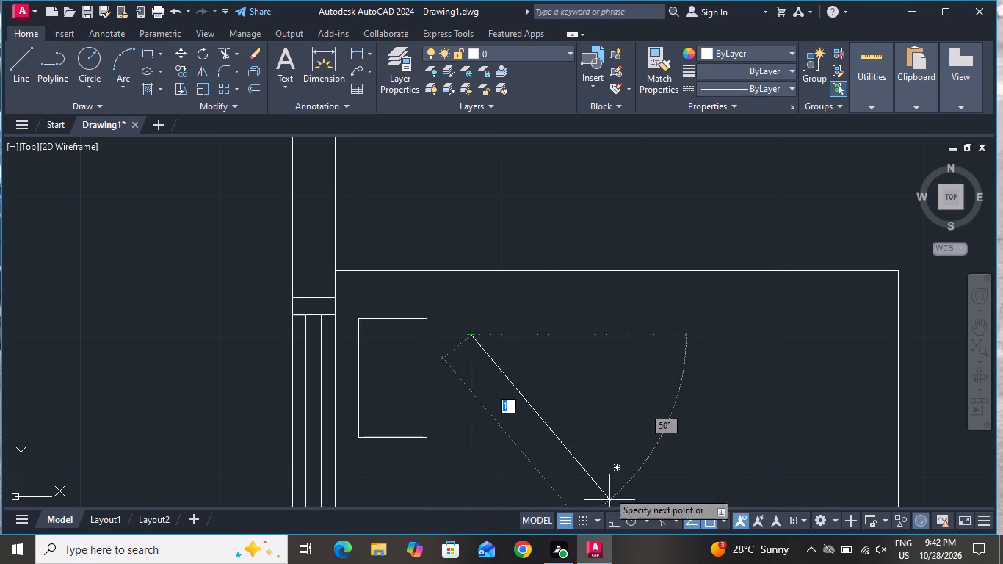
{"action": "left_click", "coordinate": [514, 271]}
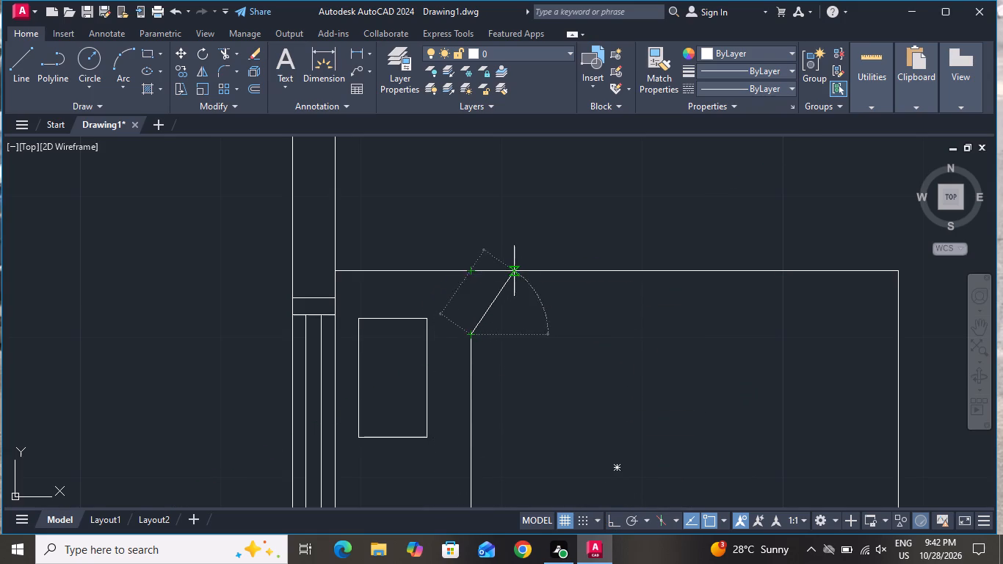
{"action": "left_click", "coordinate": [562, 354]}
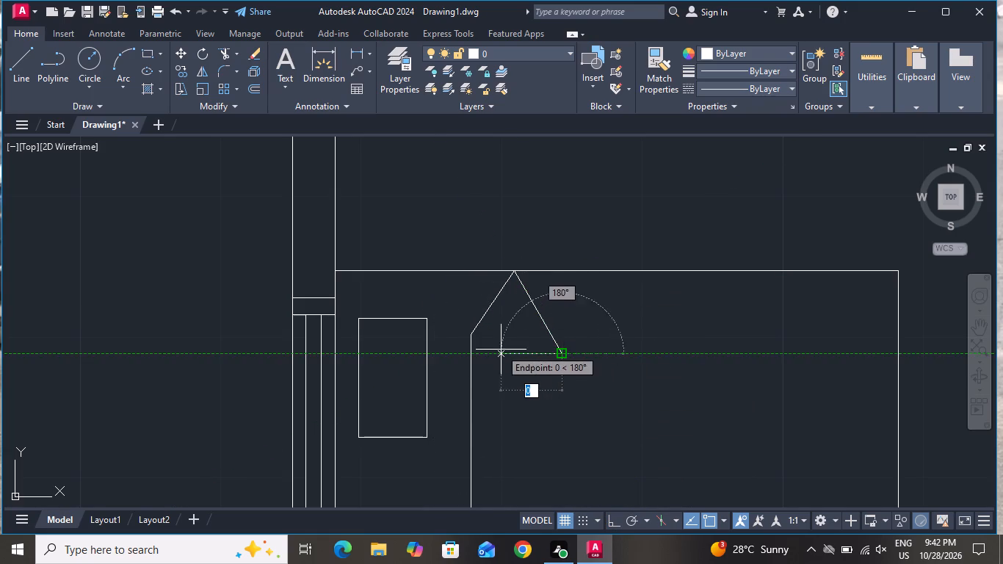
{"action": "left_click", "coordinate": [468, 334]}
{"action": "right_click", "coordinate": [468, 334]}
{"action": "left_click", "coordinate": [495, 357]}
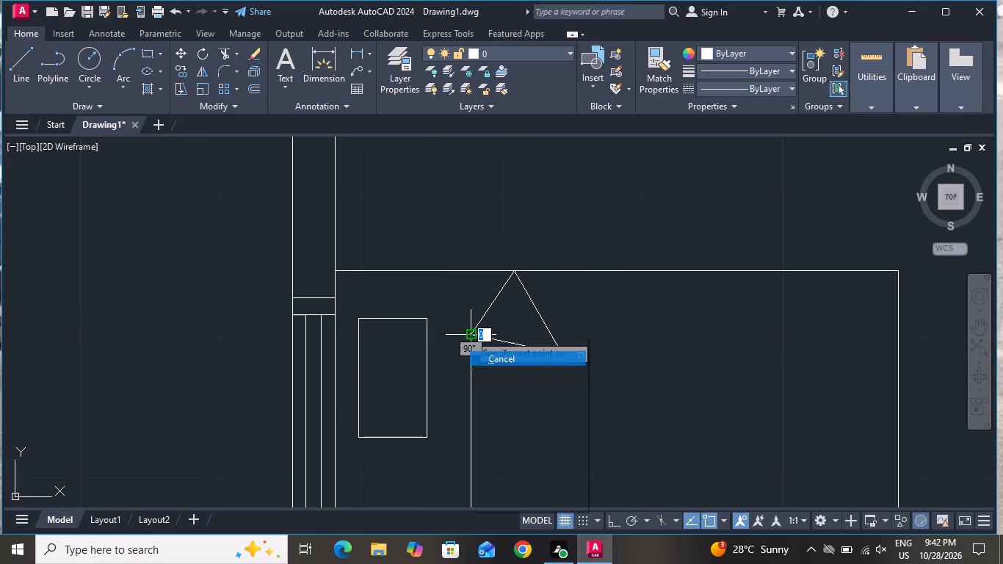
Draw a second vertical blanket line just east of the first, from the fold triangle's lower edge to the bed's south edge.
{"action": "left_click", "coordinate": [8, 74]}
{"action": "scroll", "coordinate": [298, 144], "scroll_direction": "down", "scroll_amount": 4}
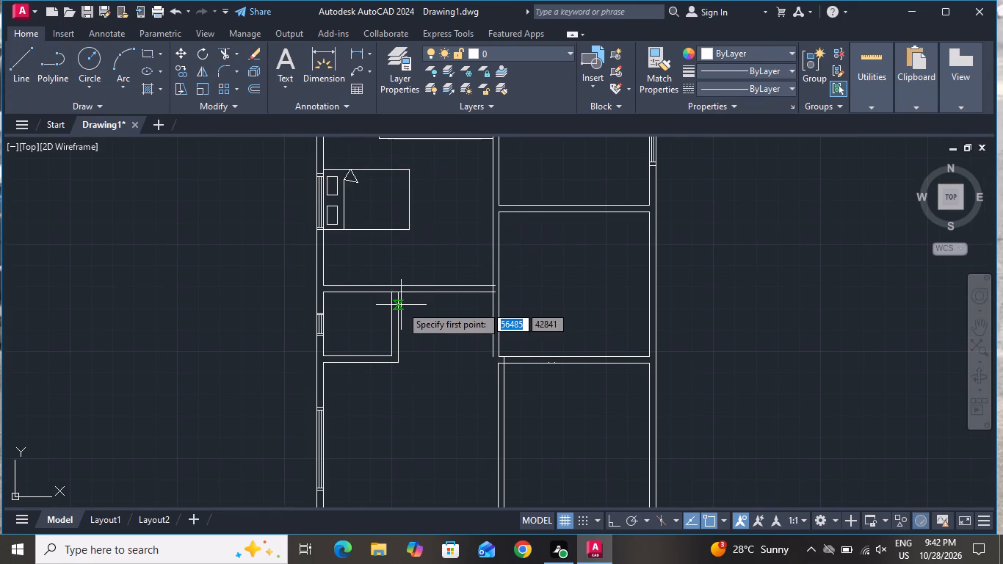
{"action": "scroll", "coordinate": [338, 171], "scroll_direction": "up", "scroll_amount": 5}
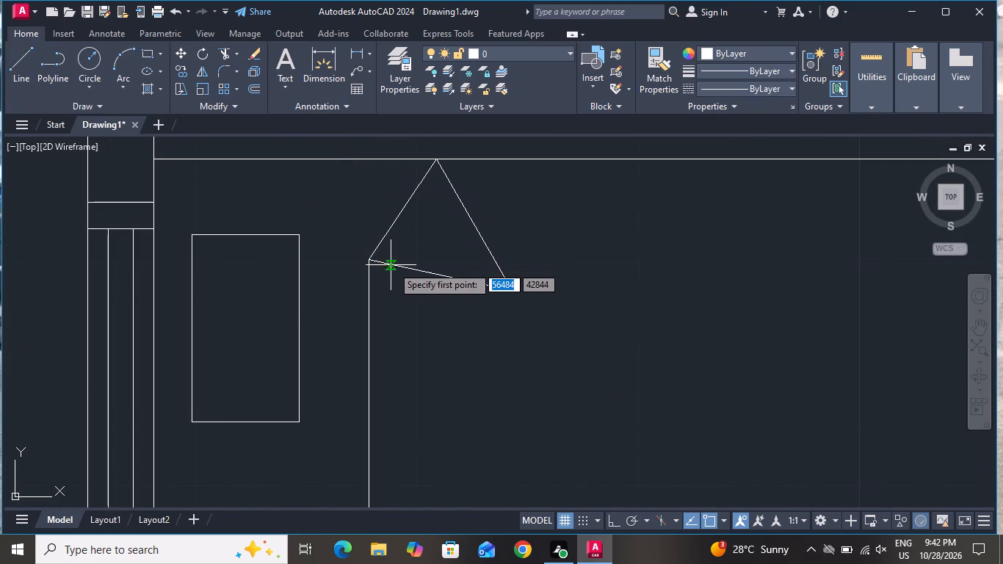
{"action": "left_click", "coordinate": [399, 265]}
{"action": "scroll", "coordinate": [419, 305], "scroll_direction": "down", "scroll_amount": 4}
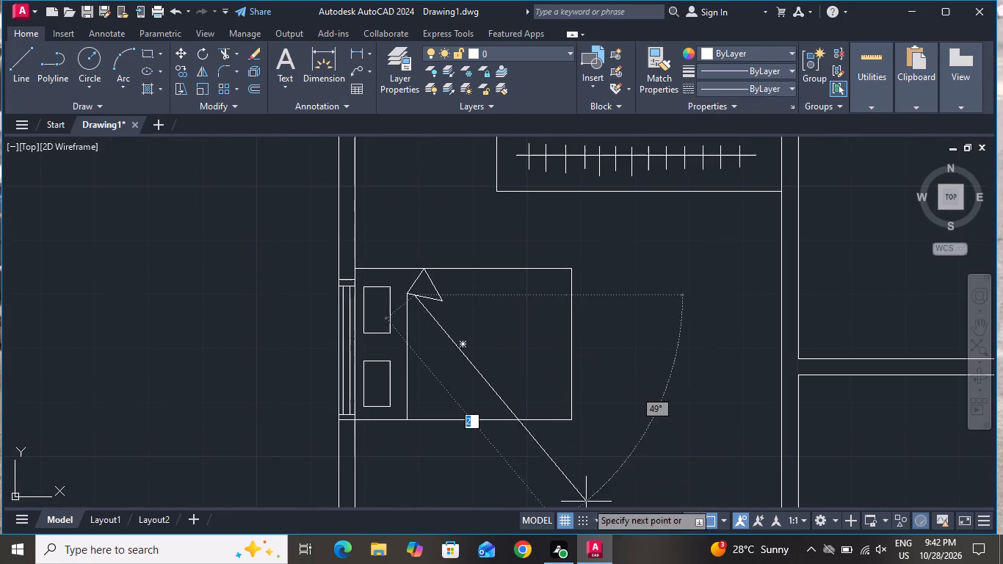
{"action": "left_click", "coordinate": [615, 524]}
{"action": "scroll", "coordinate": [464, 326], "scroll_direction": "down", "scroll_amount": 2}
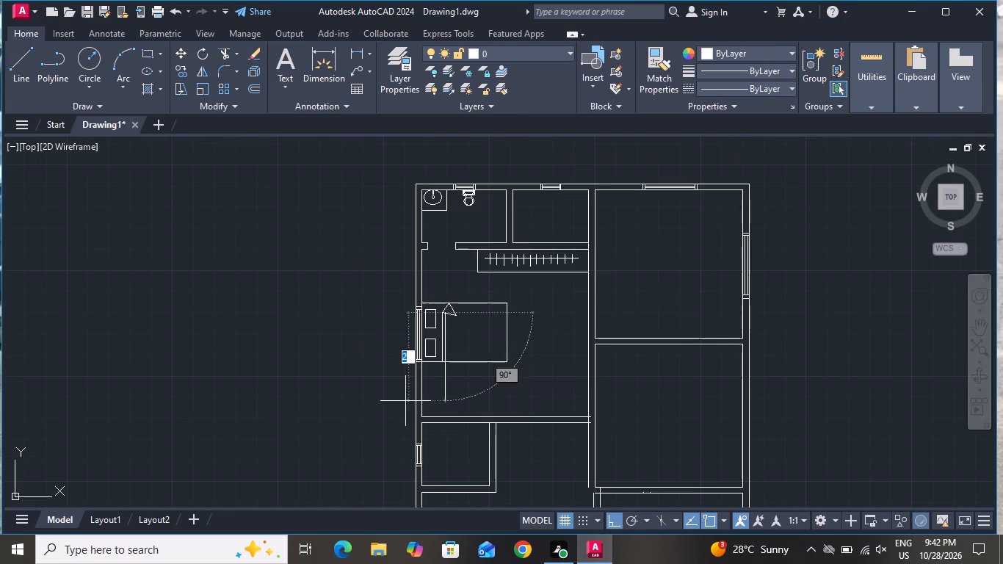
{"action": "scroll", "coordinate": [422, 383], "scroll_direction": "up", "scroll_amount": 4}
{"action": "left_click", "coordinate": [550, 253]}
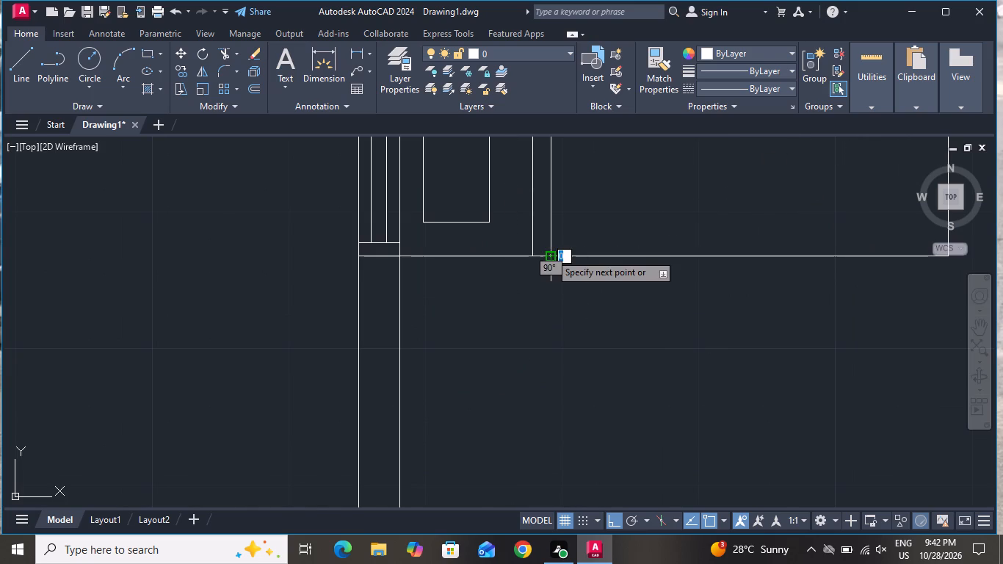
{"action": "right_click", "coordinate": [550, 253]}
{"action": "left_click", "coordinate": [568, 274]}
Draw a small, slightly tilted 4-sided polygon on the blanket near the middle of the bed, with Ortho off.
{"action": "scroll", "coordinate": [511, 354], "scroll_direction": "down", "scroll_amount": 3}
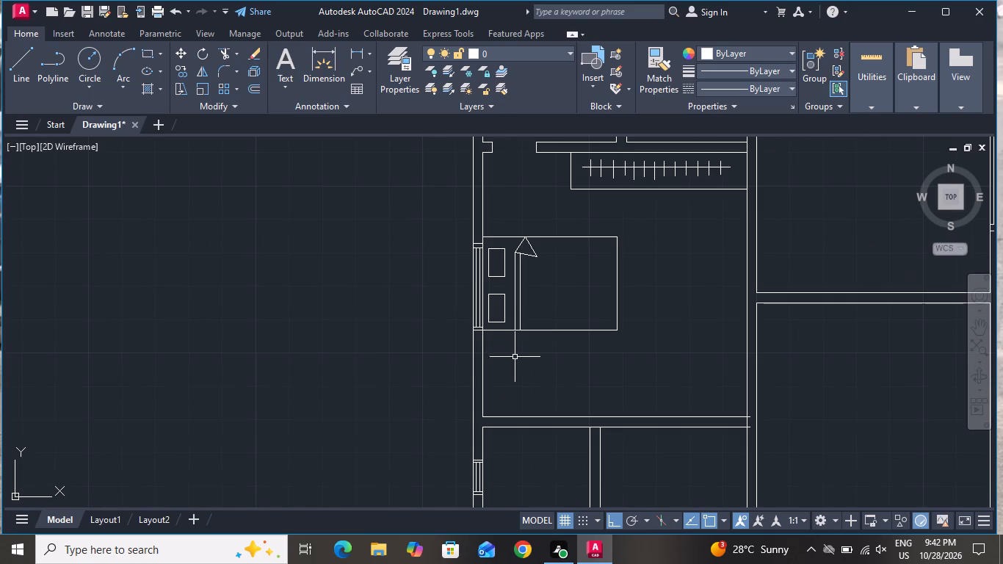
{"action": "scroll", "coordinate": [518, 363], "scroll_direction": "down", "scroll_amount": 1}
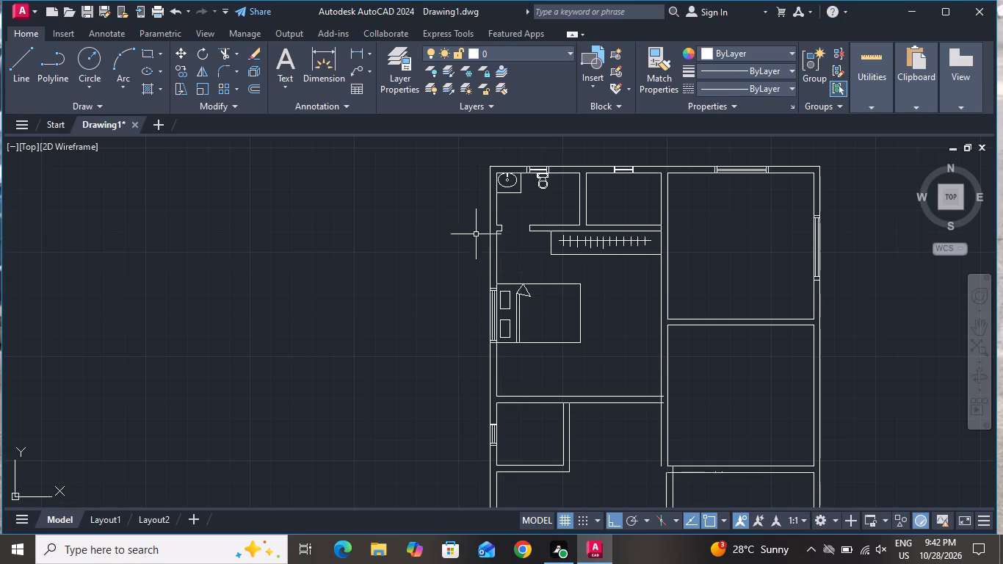
{"action": "left_click", "coordinate": [161, 51]}
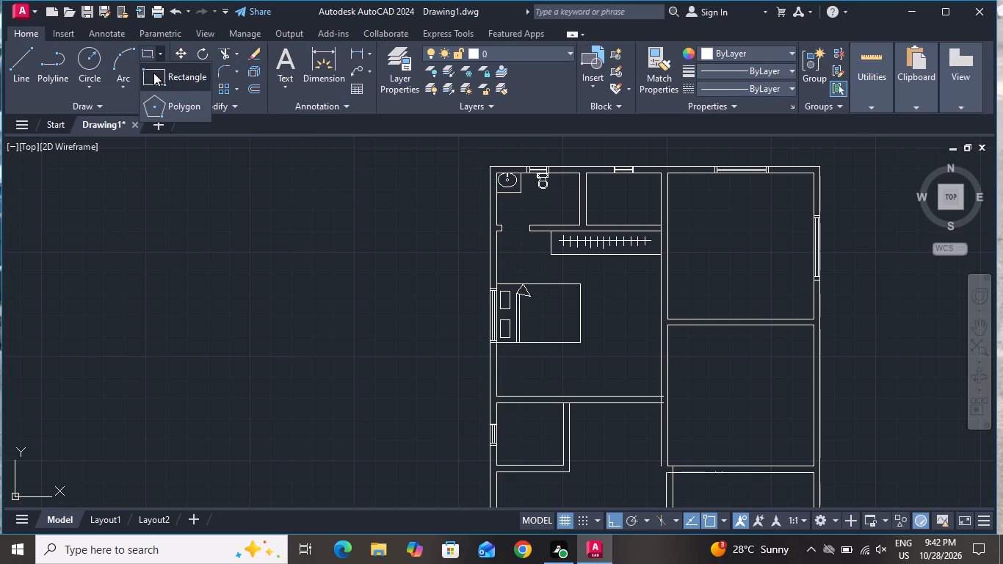
{"action": "left_click", "coordinate": [161, 99]}
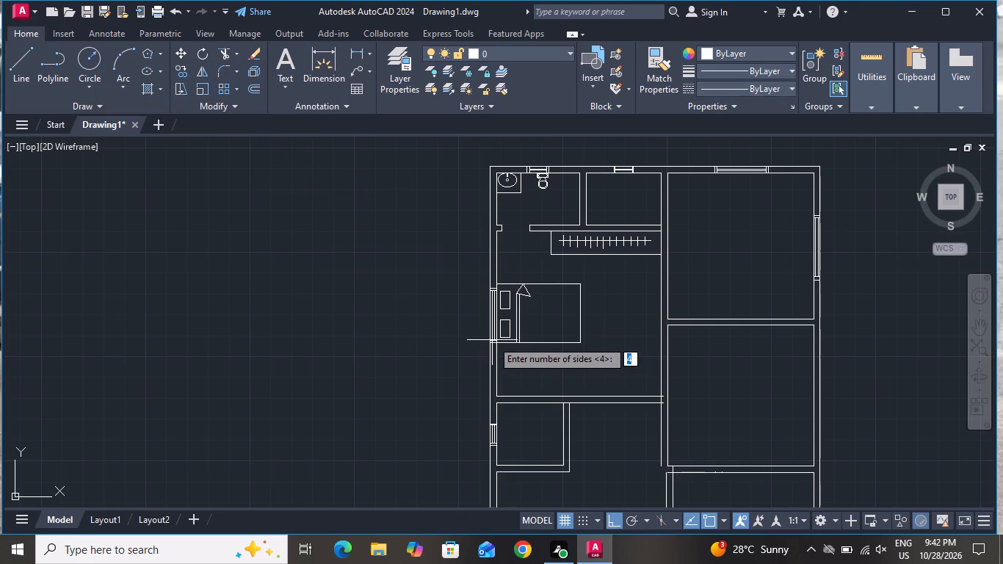
{"action": "key", "text": "4"}
{"action": "key", "text": "space"}
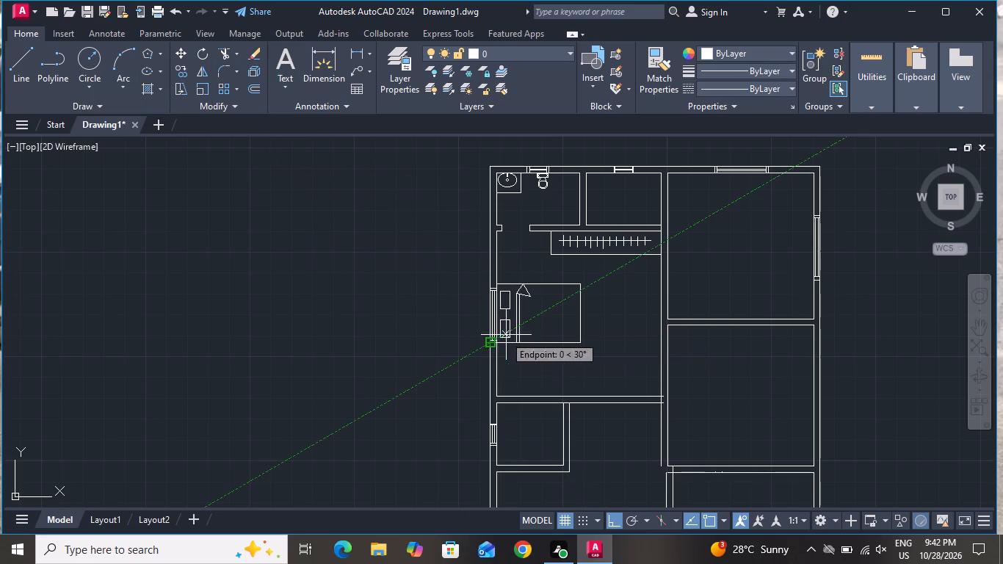
{"action": "scroll", "coordinate": [532, 319], "scroll_direction": "up", "scroll_amount": 3}
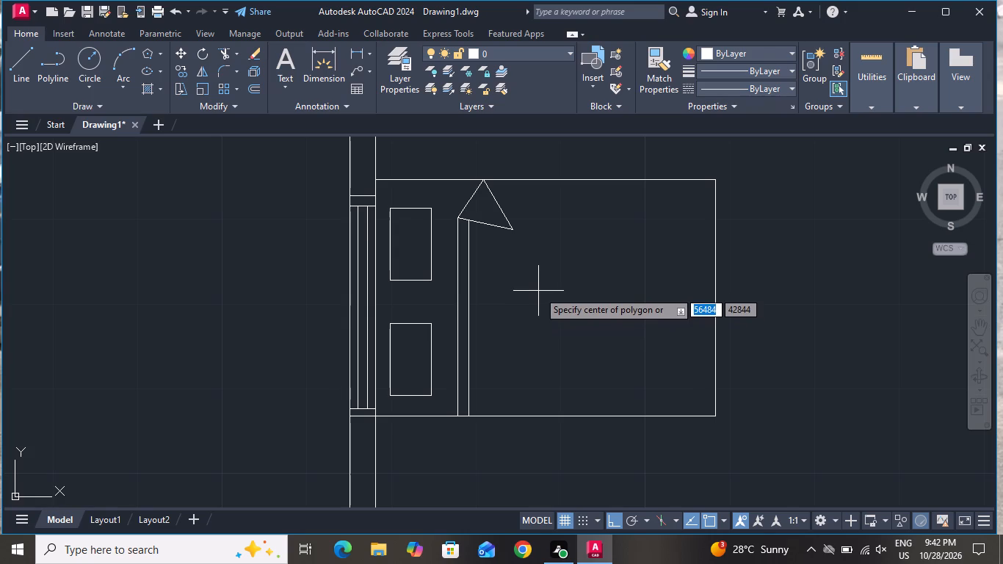
{"action": "left_click", "coordinate": [538, 290]}
{"action": "left_click_drag", "start_coordinate": [575, 322], "coordinate": [538, 290]}
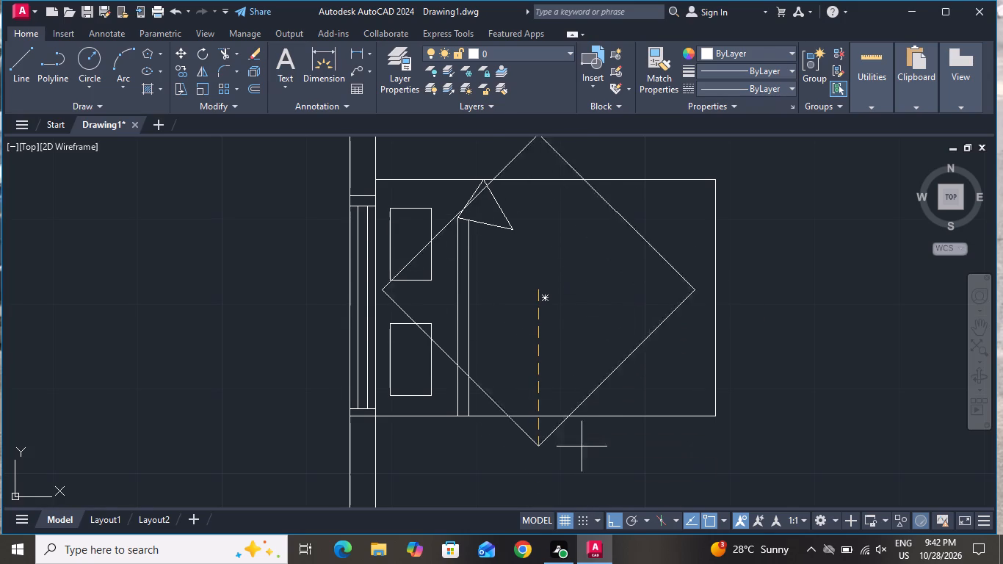
{"action": "left_click", "coordinate": [611, 527]}
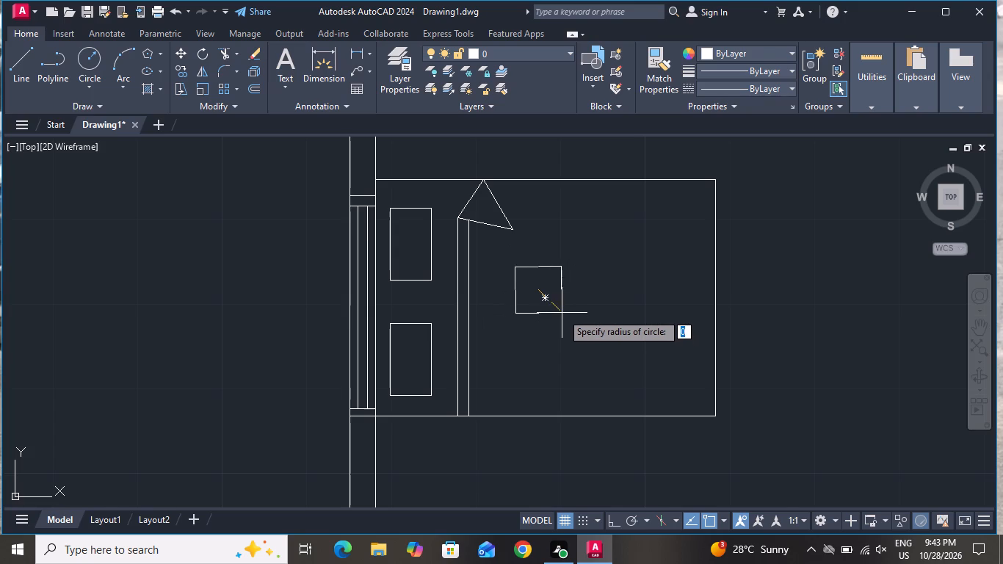
{"action": "left_click", "coordinate": [556, 312]}
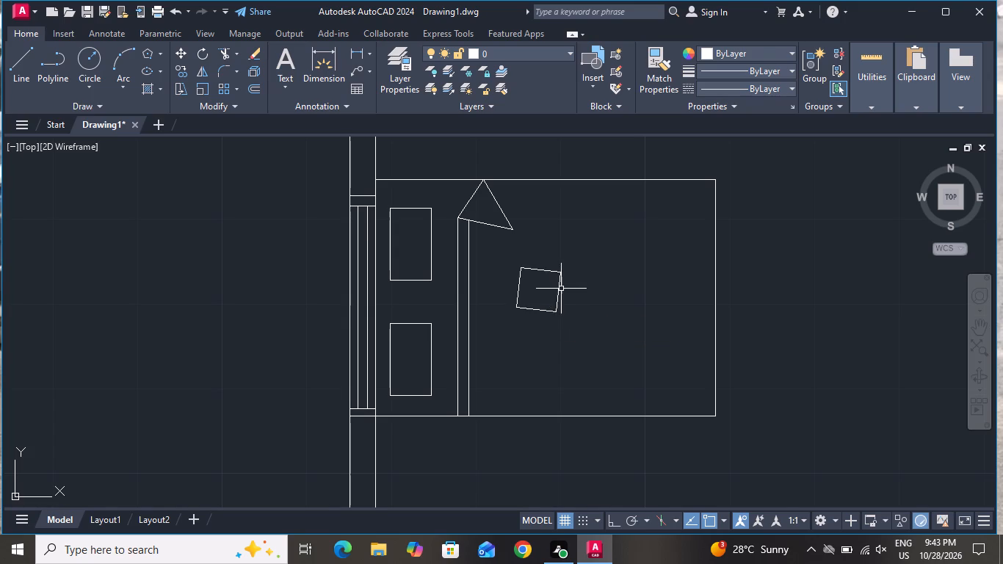
Copy the small tilted square twice diagonally to the southeast, forming an overlapping chain of three squares.
{"action": "left_click", "coordinate": [561, 287]}
{"action": "key", "text": "super+s"}
{"action": "left_click", "coordinate": [175, 68]}
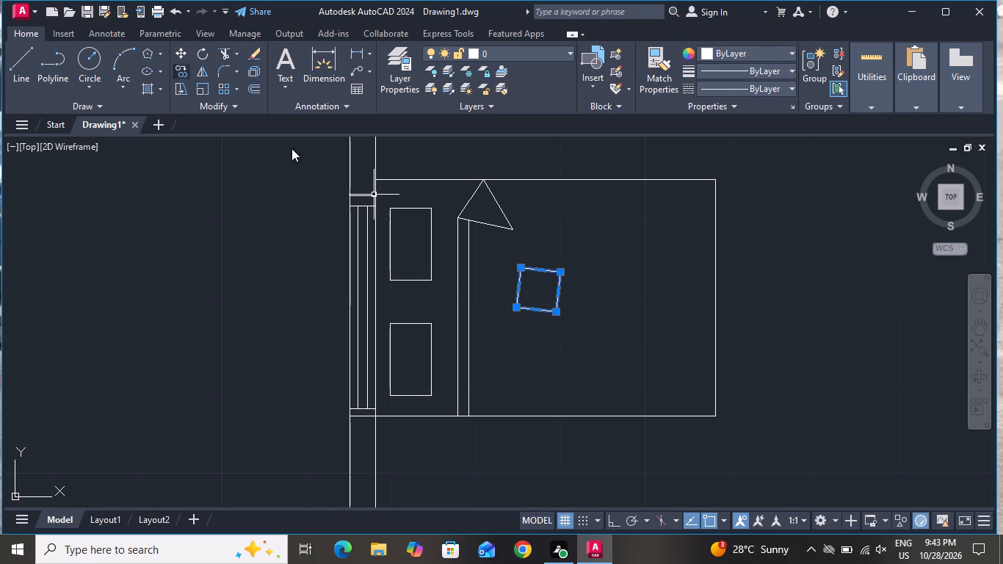
{"action": "left_click", "coordinate": [548, 292]}
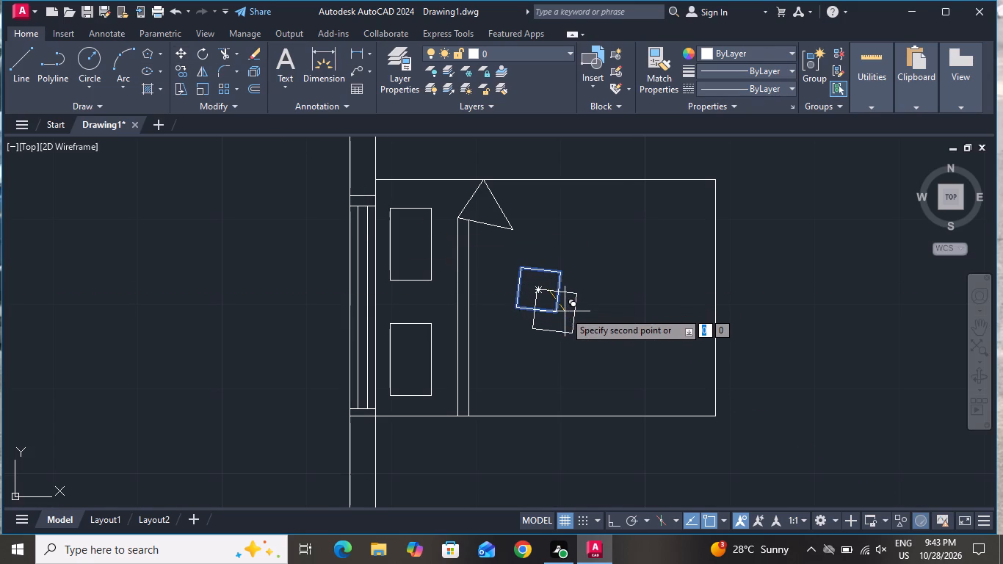
{"action": "left_click", "coordinate": [565, 311]}
{"action": "left_click", "coordinate": [592, 337]}
{"action": "right_click", "coordinate": [598, 342]}
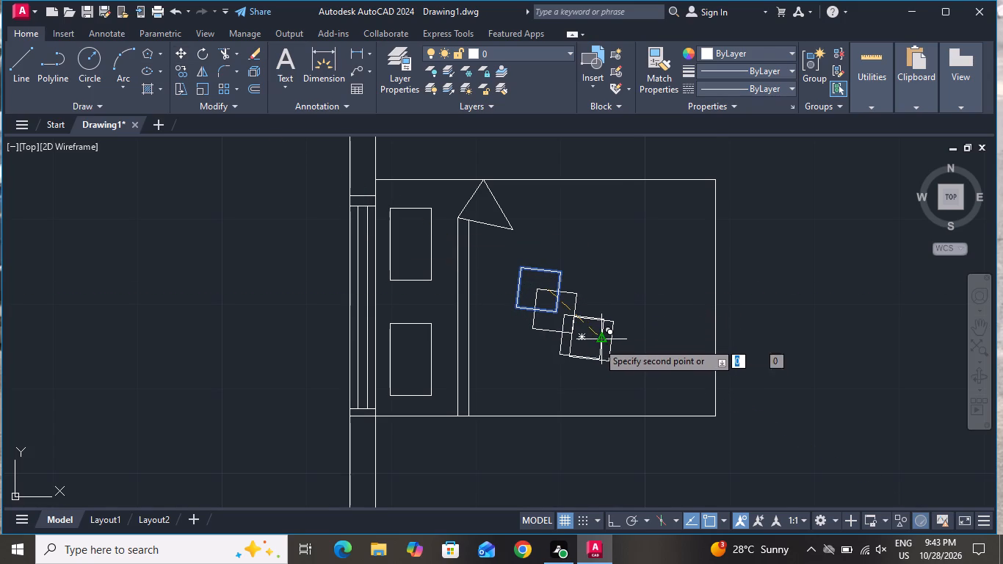
{"action": "left_click", "coordinate": [636, 159]}
Draw a short line across the bedroom's east wall, just south of the partition between the two east rooms.
{"action": "scroll", "coordinate": [598, 278], "scroll_direction": "down", "scroll_amount": 2}
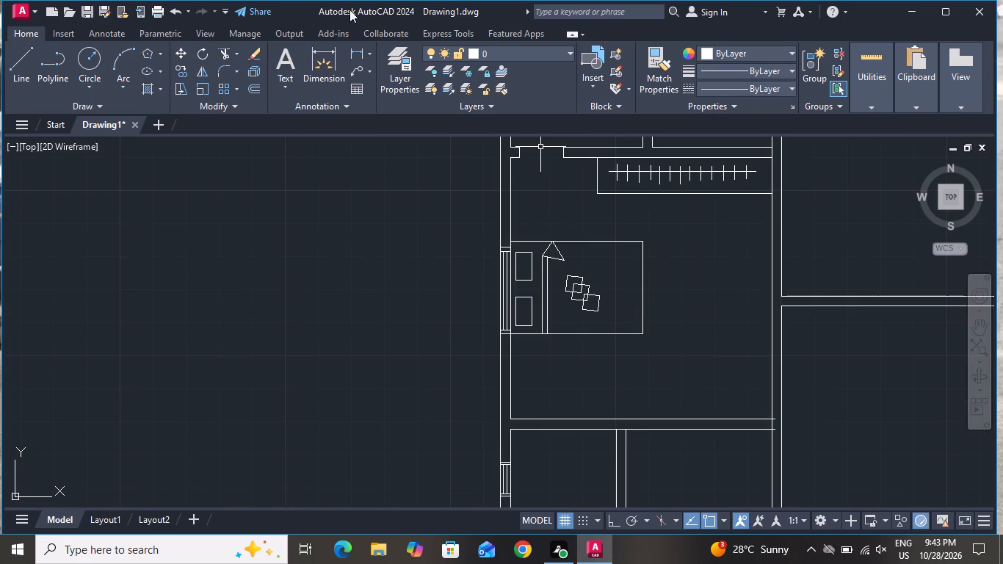
{"action": "left_click", "coordinate": [14, 57]}
{"action": "scroll", "coordinate": [144, 153], "scroll_direction": "down", "scroll_amount": 1}
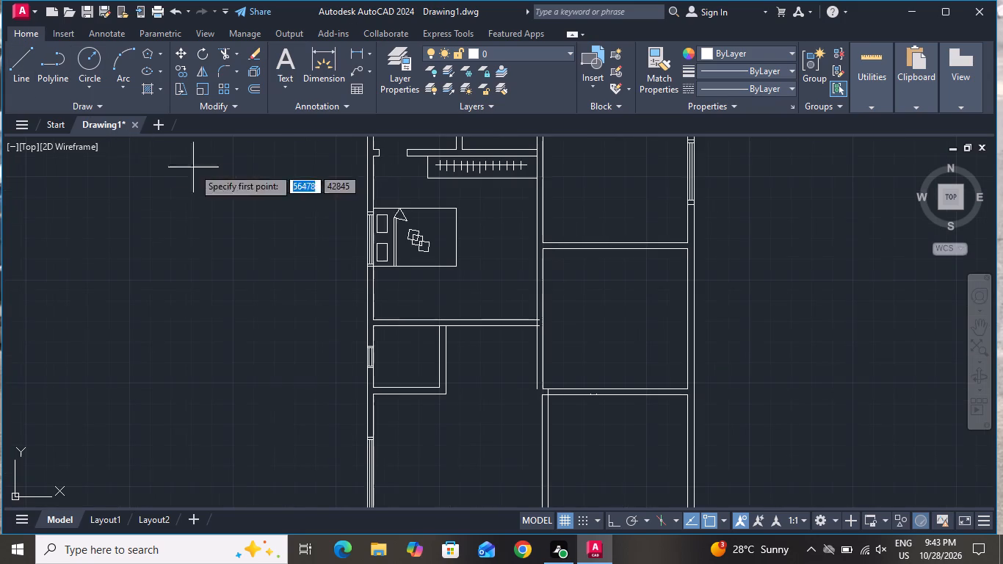
{"action": "scroll", "coordinate": [534, 252], "scroll_direction": "up", "scroll_amount": 2}
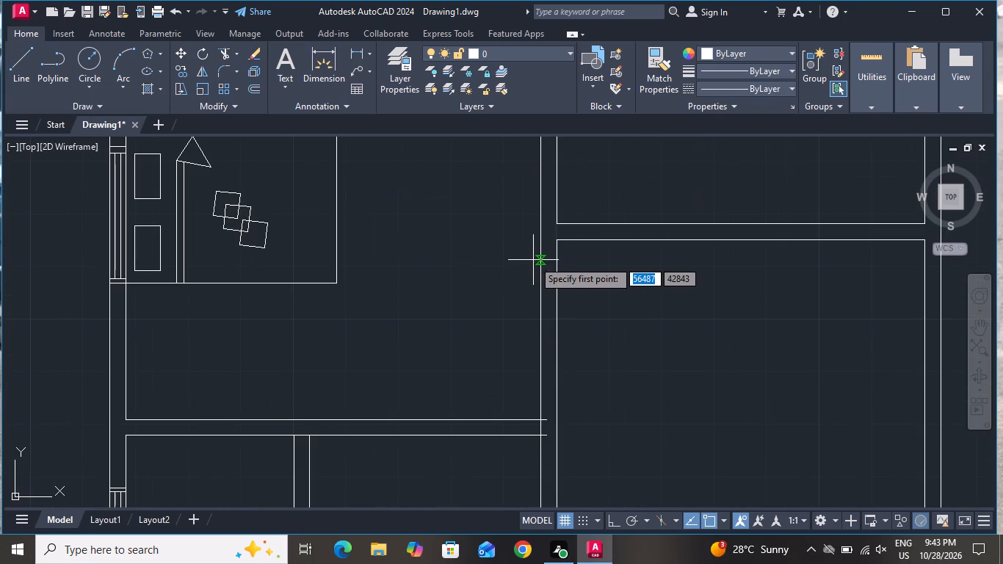
{"action": "left_click", "coordinate": [542, 264]}
{"action": "left_click", "coordinate": [556, 264]}
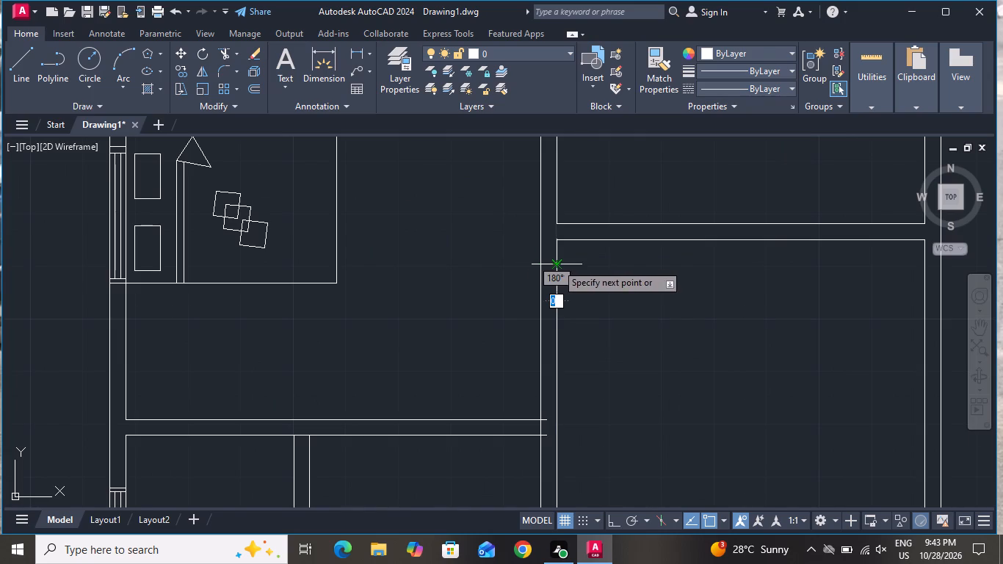
{"action": "right_click", "coordinate": [557, 264]}
{"action": "left_click", "coordinate": [573, 289]}
Draw a second short line across the bedroom's east wall, just north of the bedroom's south wall.
{"action": "left_click", "coordinate": [16, 60]}
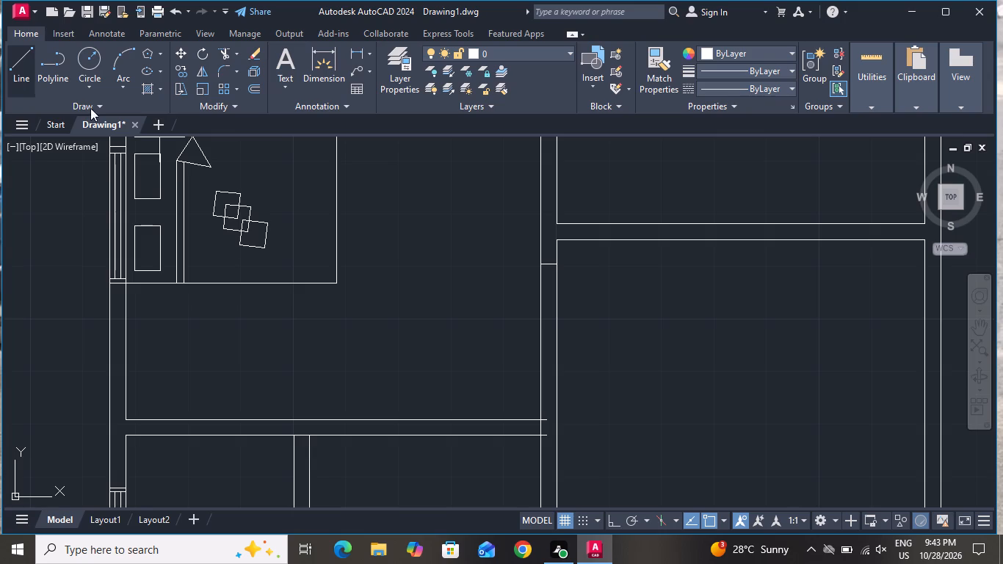
{"action": "scroll", "coordinate": [596, 312], "scroll_direction": "down", "scroll_amount": 1}
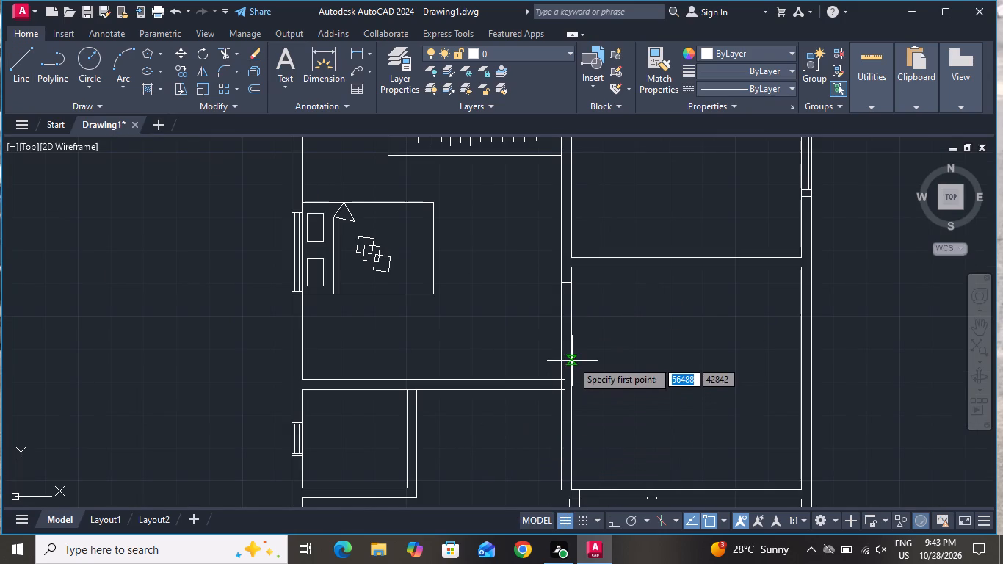
{"action": "scroll", "coordinate": [559, 372], "scroll_direction": "up", "scroll_amount": 2}
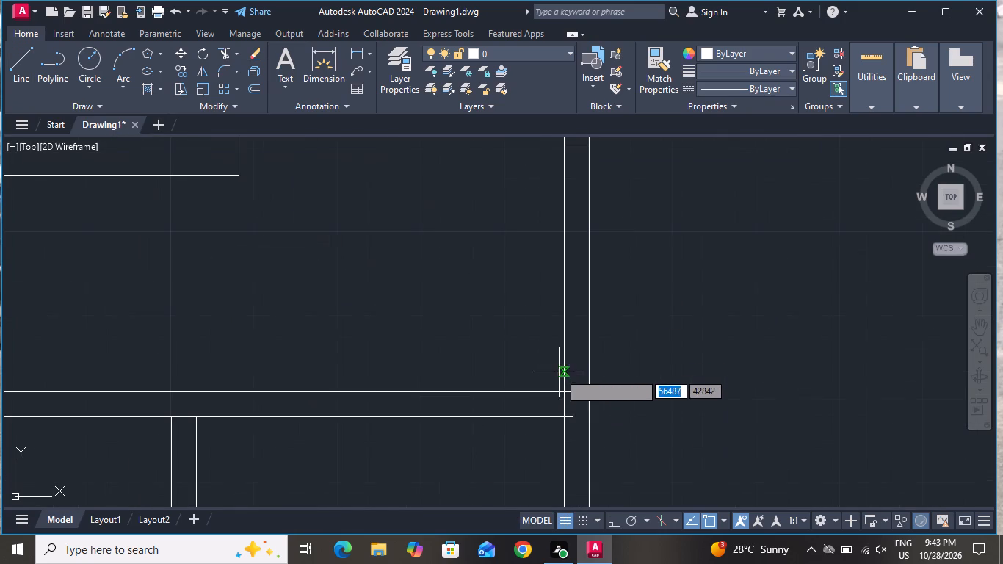
{"action": "left_click", "coordinate": [564, 328]}
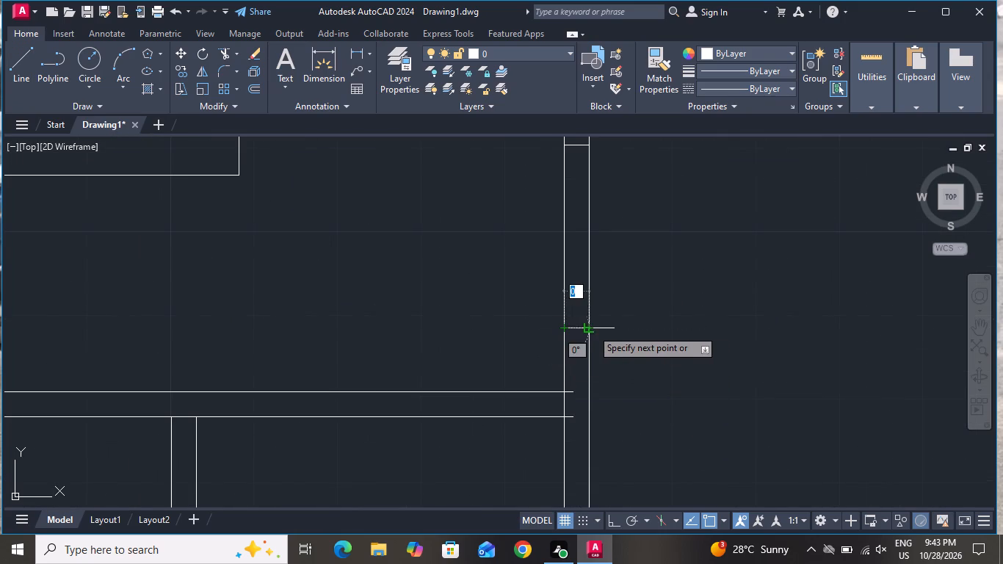
{"action": "left_click", "coordinate": [588, 328]}
{"action": "right_click", "coordinate": [588, 328]}
{"action": "left_click", "coordinate": [606, 352]}
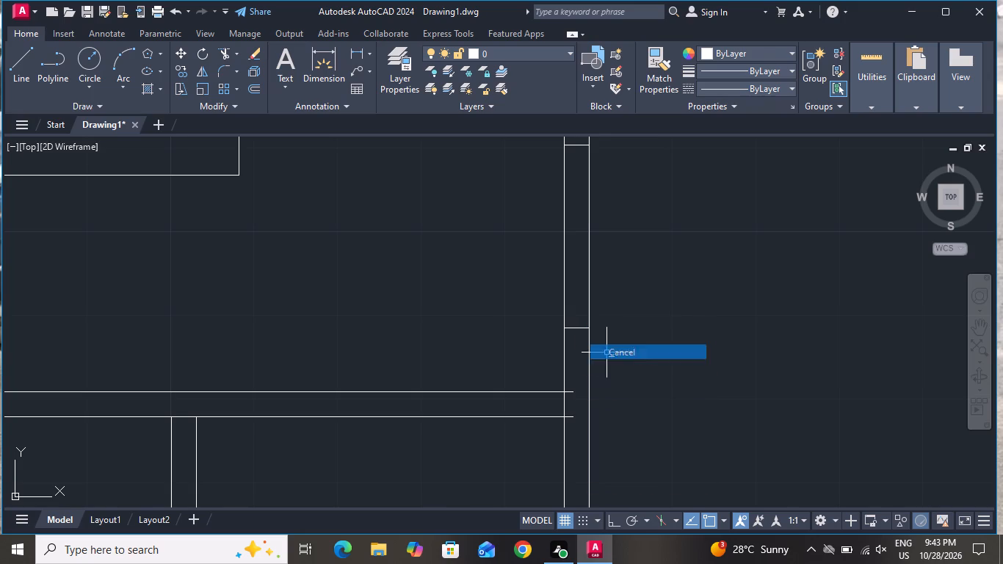
Trim the bedroom south wall's overhanging ends and the east wall's inner face between them to clean up the junction.
{"action": "left_click", "coordinate": [221, 57]}
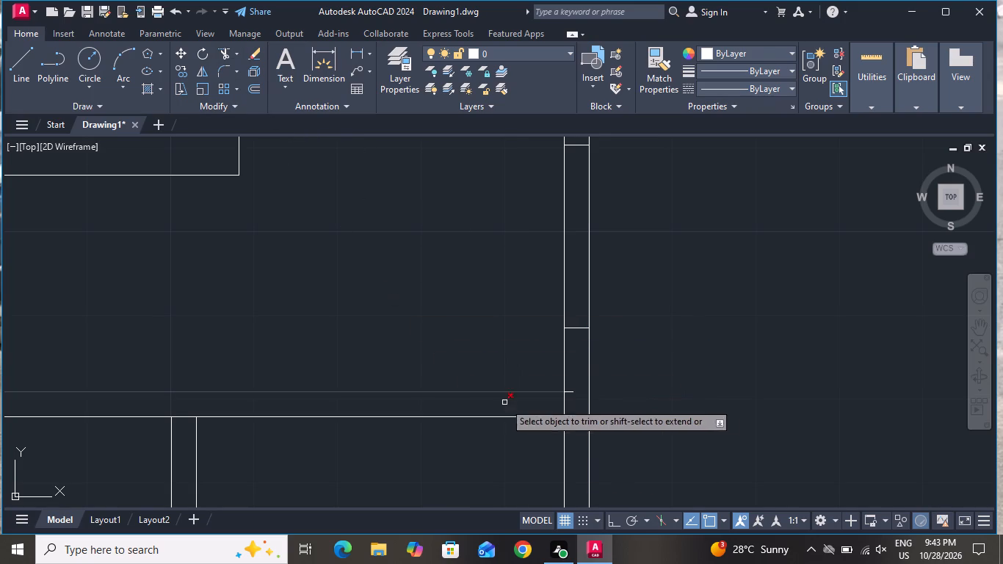
{"action": "left_click", "coordinate": [570, 391]}
{"action": "left_click", "coordinate": [569, 422]}
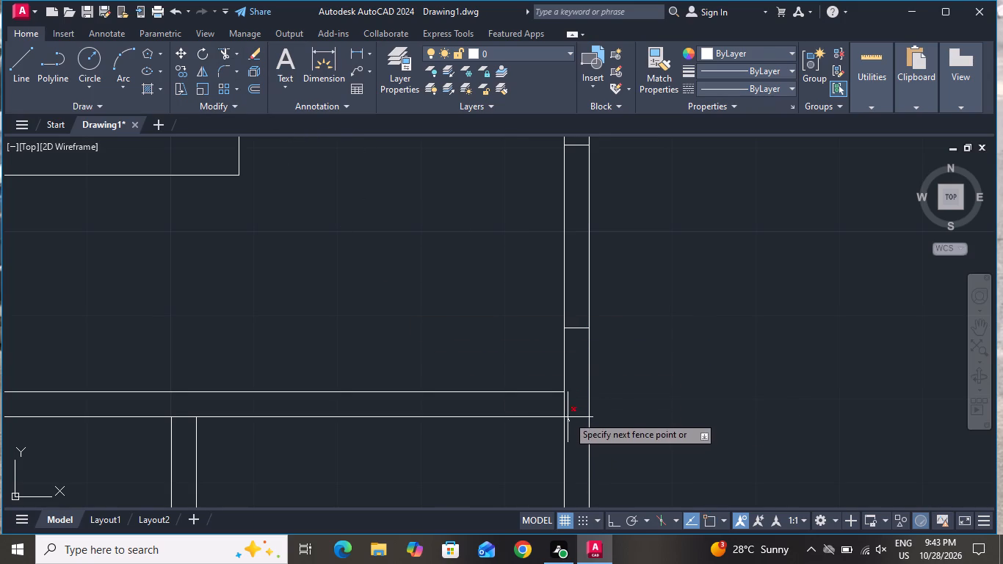
{"action": "left_click", "coordinate": [568, 408]}
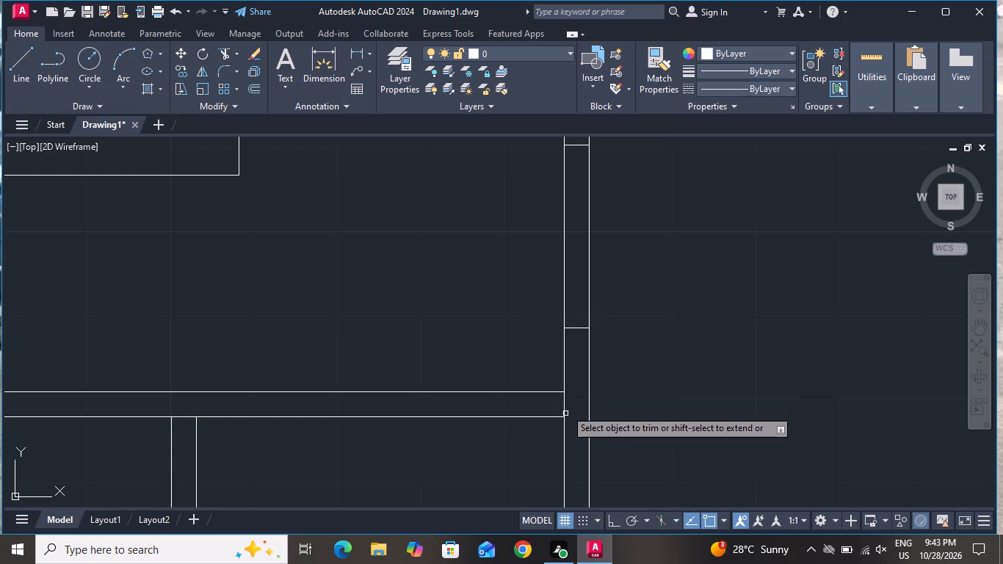
{"action": "left_click", "coordinate": [566, 397]}
Trim both faces of the bedroom's east wall between the two short crossing lines to open the doorway.
{"action": "scroll", "coordinate": [602, 372], "scroll_direction": "down", "scroll_amount": 2}
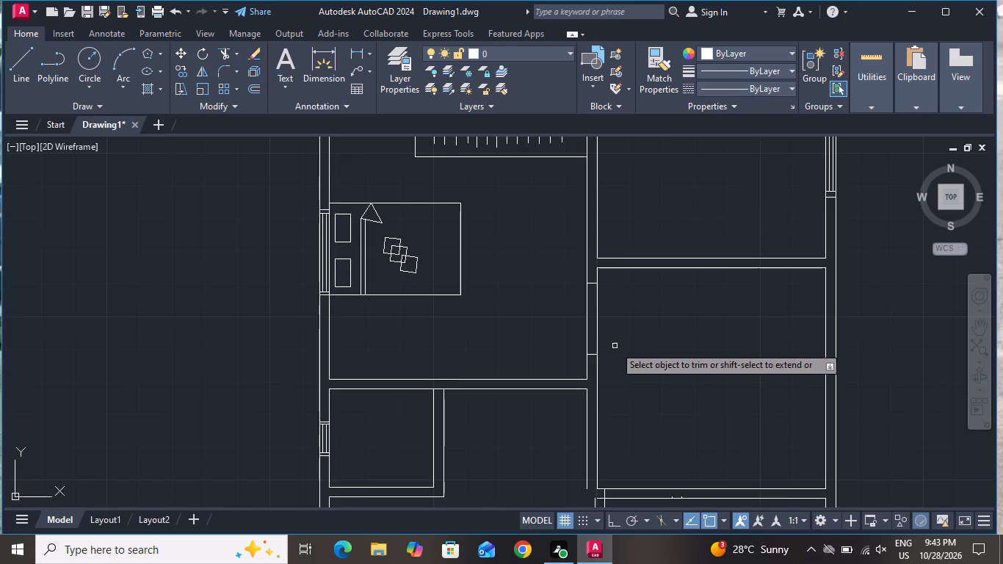
{"action": "left_click", "coordinate": [616, 314]}
{"action": "left_click", "coordinate": [568, 324]}
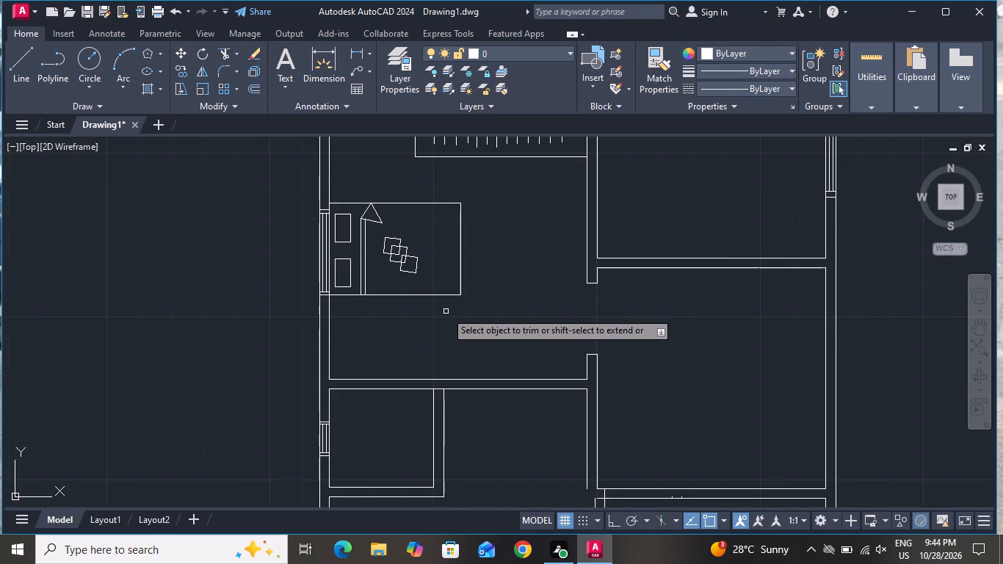
{"action": "scroll", "coordinate": [446, 311], "scroll_direction": "down", "scroll_amount": 1}
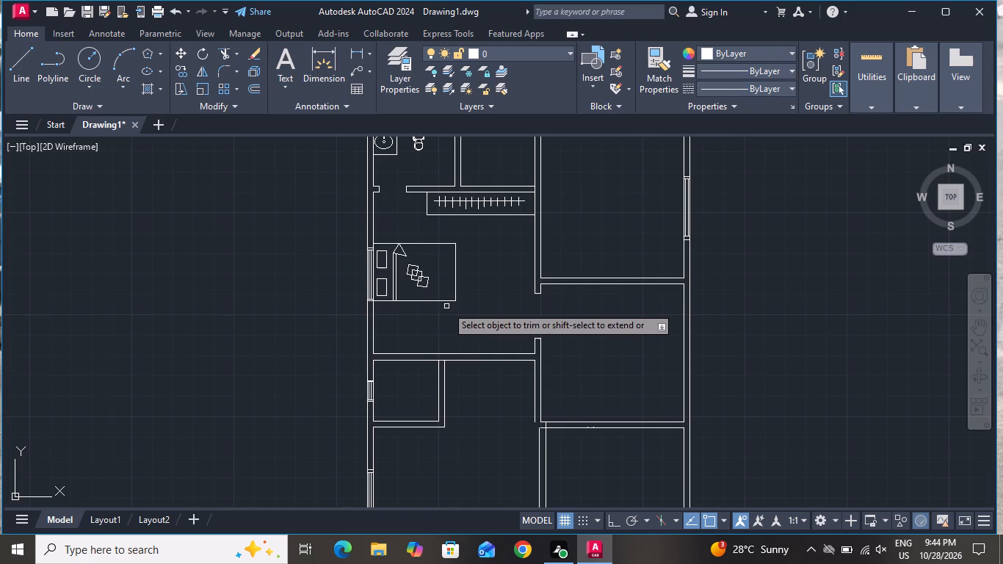
{"action": "scroll", "coordinate": [450, 236], "scroll_direction": "up", "scroll_amount": 1}
{"action": "right_click", "coordinate": [476, 276]}
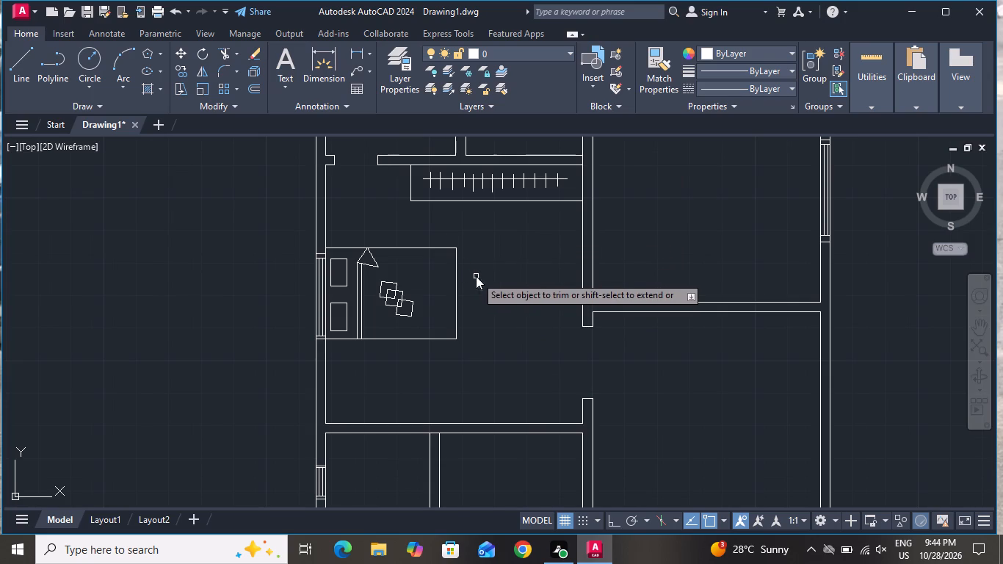
{"action": "left_click", "coordinate": [495, 297]}
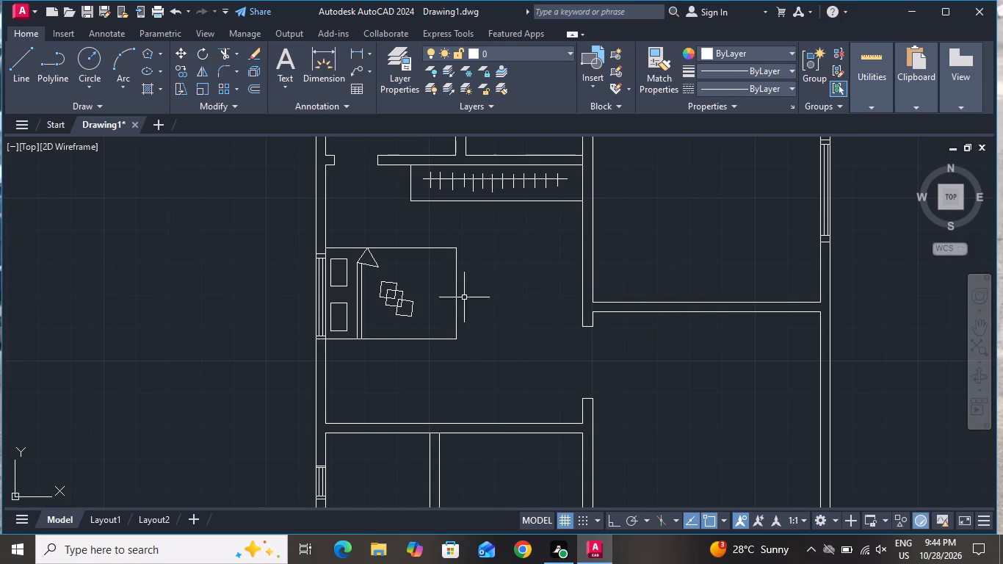
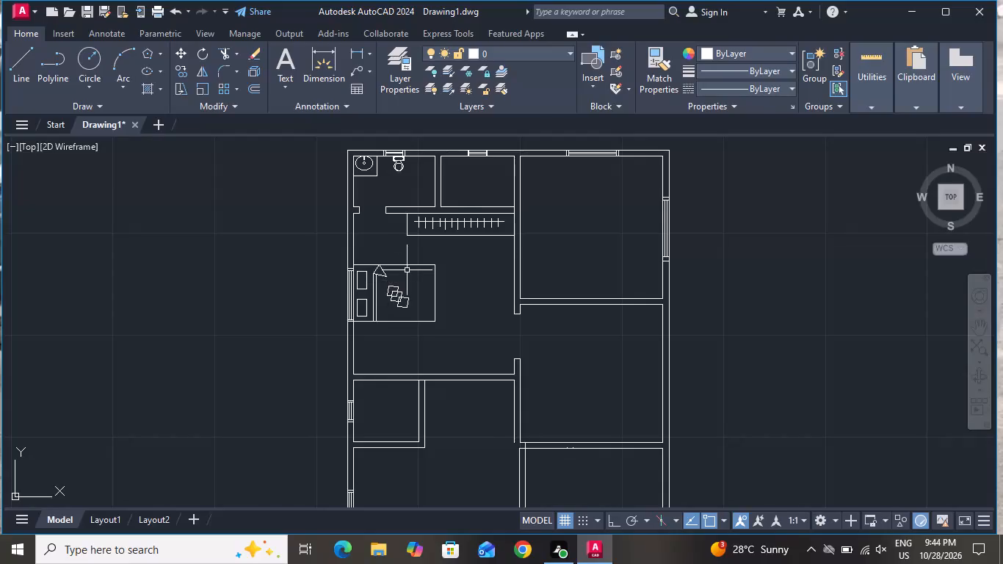
Draw two short lines across the wall between the small upper middle room and the large corner room, marking a door opening.
{"action": "scroll", "coordinate": [417, 281], "scroll_direction": "down", "scroll_amount": 1}
{"action": "scroll", "coordinate": [501, 290], "scroll_direction": "up", "scroll_amount": 1}
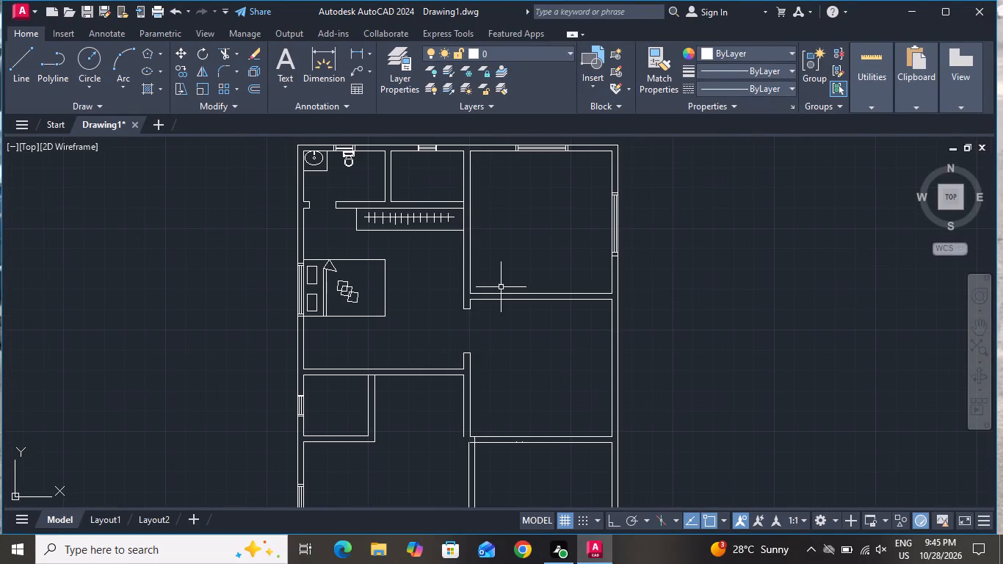
{"action": "scroll", "coordinate": [499, 296], "scroll_direction": "down", "scroll_amount": 1}
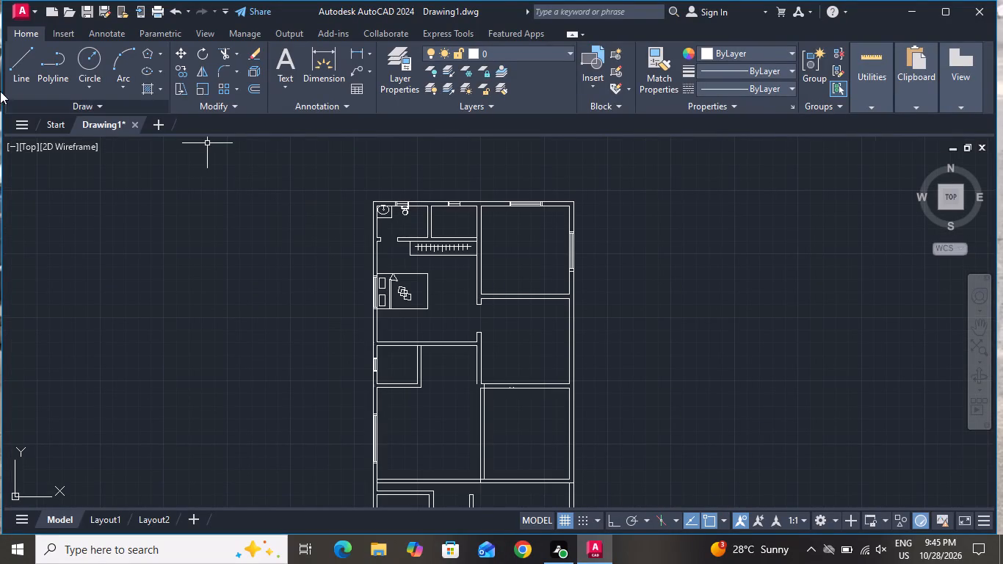
{"action": "left_click", "coordinate": [28, 72]}
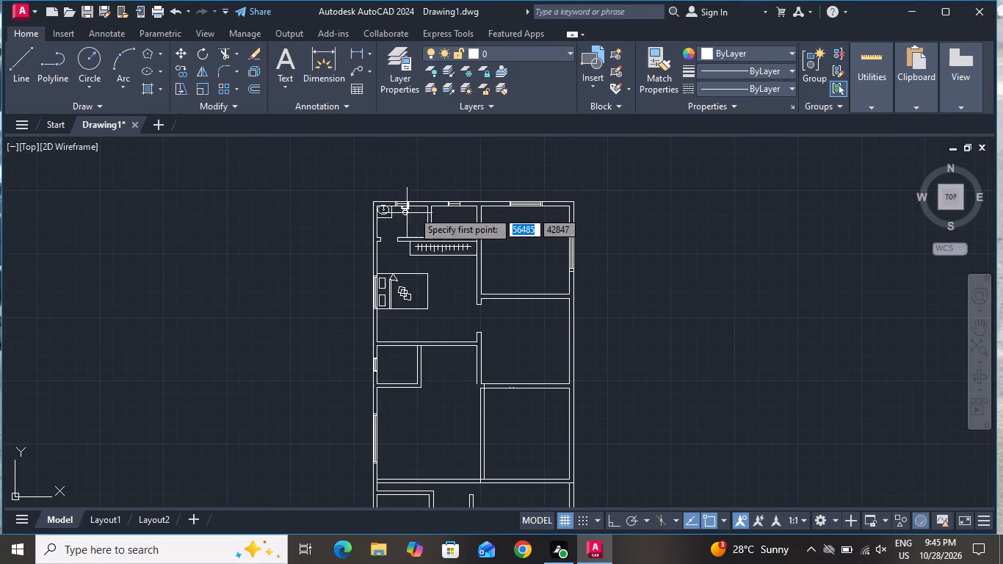
{"action": "scroll", "coordinate": [471, 194], "scroll_direction": "up", "scroll_amount": 2}
{"action": "left_click", "coordinate": [481, 239]}
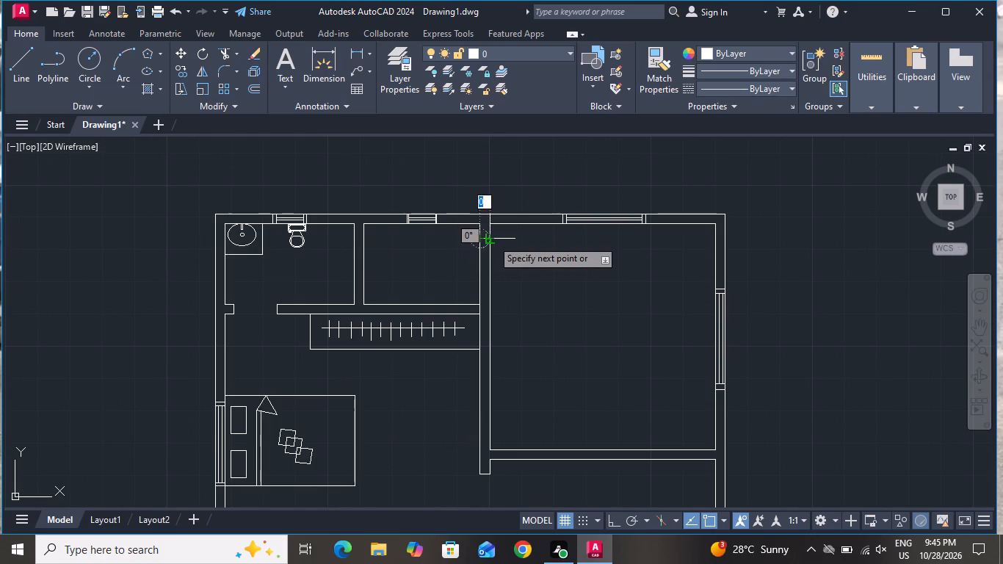
{"action": "left_click", "coordinate": [493, 239]}
{"action": "right_click", "coordinate": [493, 239]}
{"action": "left_click", "coordinate": [533, 264]}
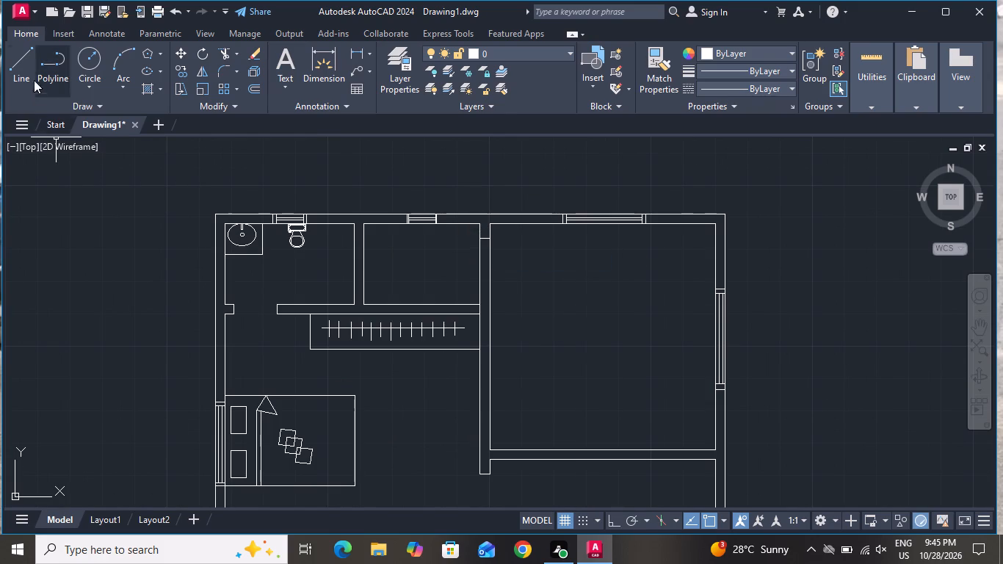
{"action": "left_click", "coordinate": [26, 67]}
{"action": "scroll", "coordinate": [482, 294], "scroll_direction": "up", "scroll_amount": 2}
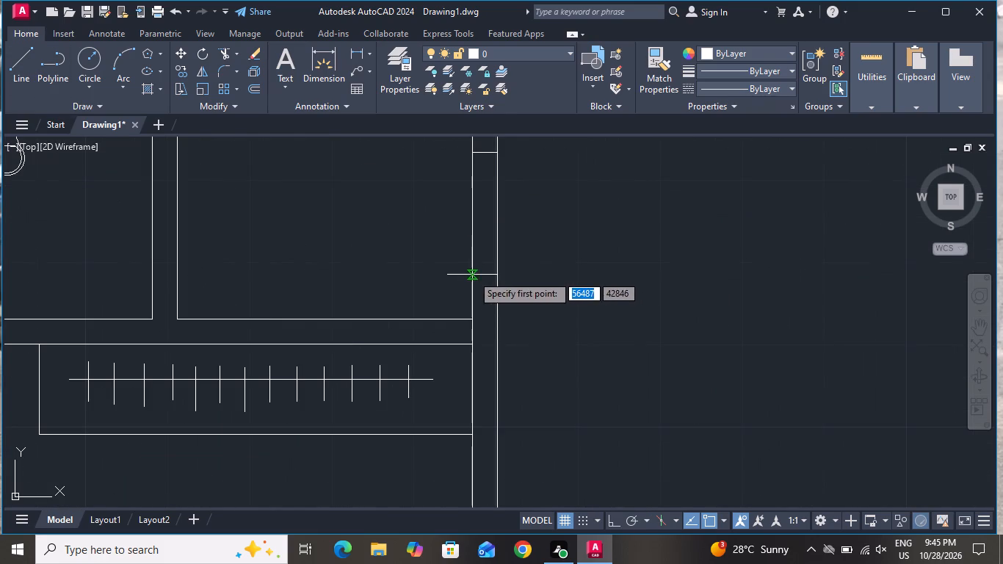
{"action": "left_click", "coordinate": [471, 273]}
{"action": "left_click", "coordinate": [500, 275]}
{"action": "right_click", "coordinate": [500, 275]}
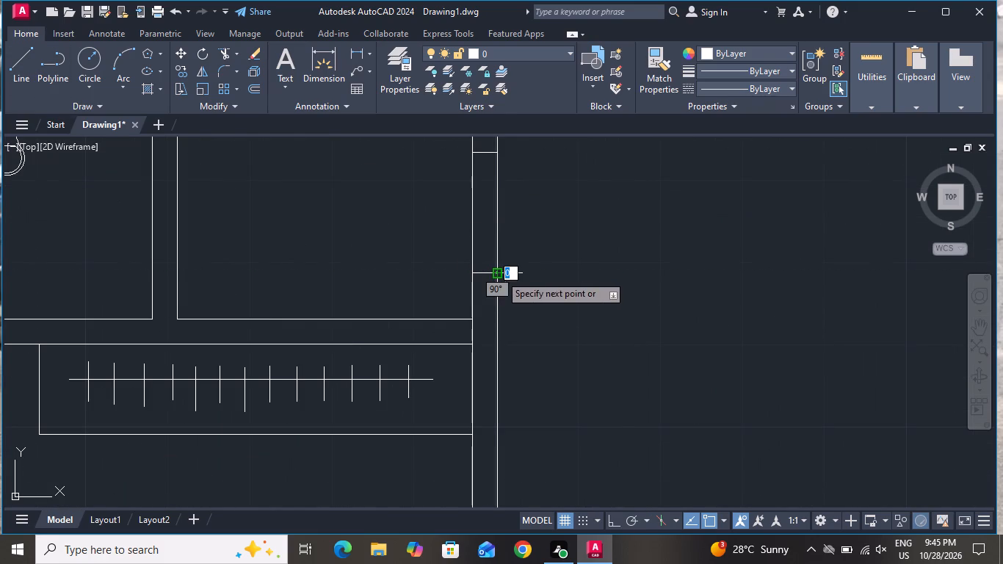
{"action": "left_click", "coordinate": [520, 300]}
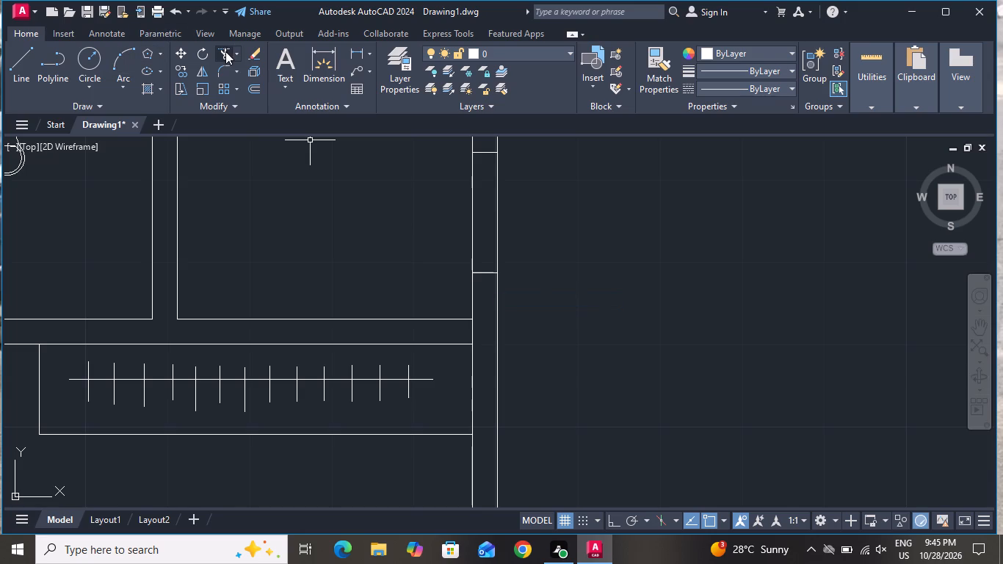
Trim both wall lines between the two short marker lines to cut the door opening.
{"action": "left_click", "coordinate": [225, 51]}
{"action": "left_click", "coordinate": [515, 181]}
{"action": "left_click", "coordinate": [389, 209]}
{"action": "right_click", "coordinate": [392, 201]}
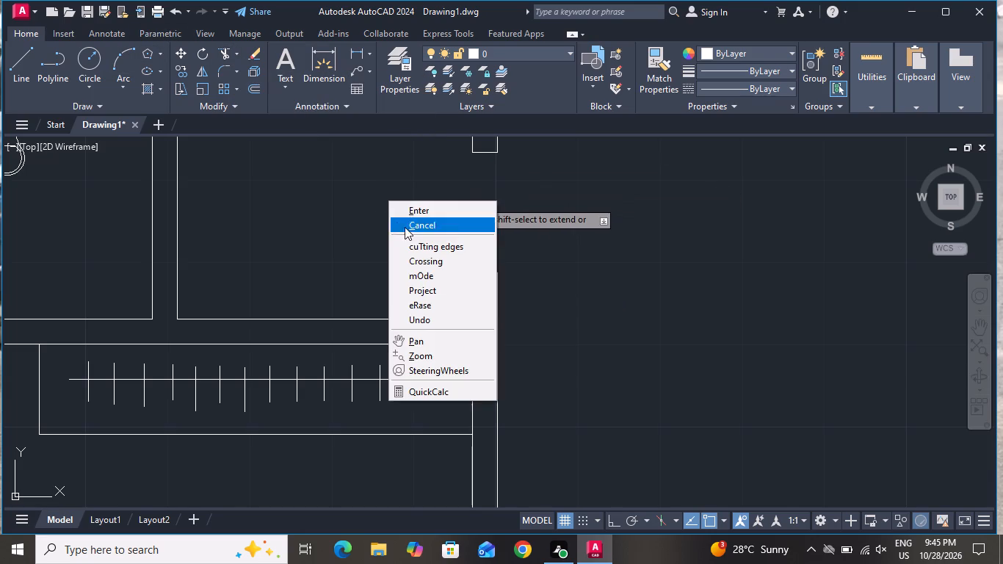
{"action": "left_click", "coordinate": [408, 233]}
{"action": "left_click", "coordinate": [408, 228]}
Copy the toilet from the corner bathroom into the adjoining small room, against the top wall beside its window.
{"action": "scroll", "coordinate": [413, 266], "scroll_direction": "down", "scroll_amount": 2}
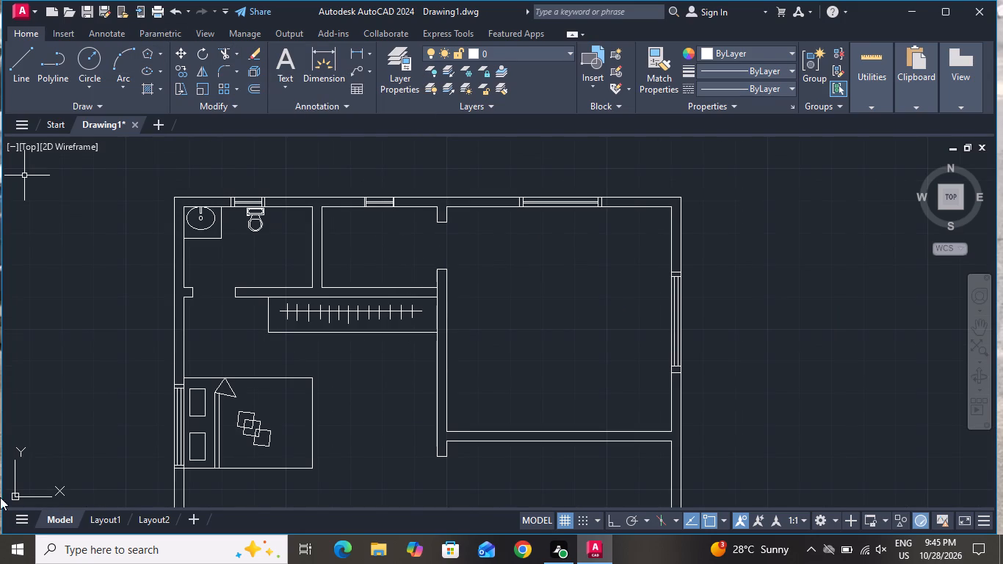
{"action": "left_click", "coordinate": [255, 228]}
{"action": "left_click", "coordinate": [178, 69]}
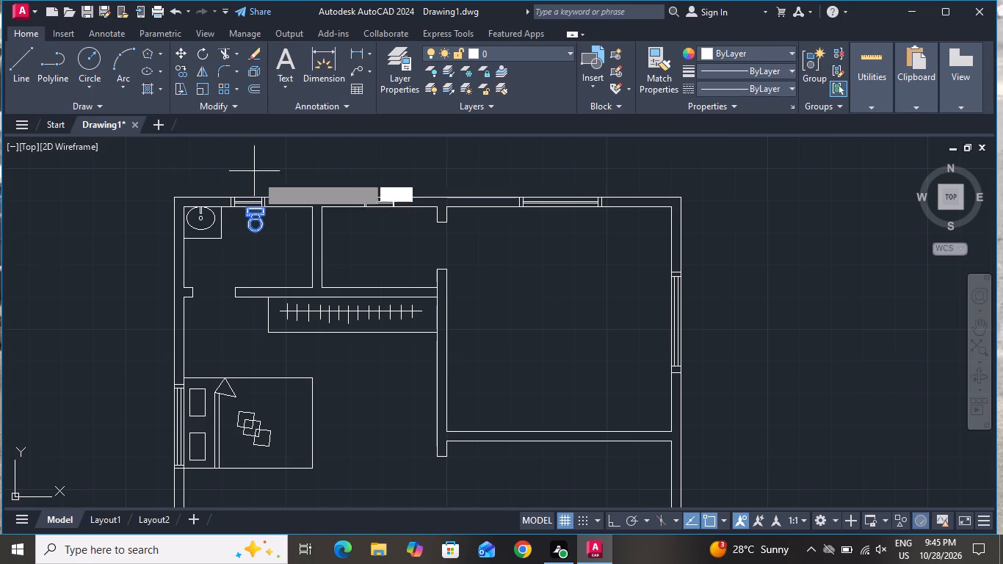
{"action": "scroll", "coordinate": [266, 228], "scroll_direction": "up", "scroll_amount": 2}
{"action": "left_click", "coordinate": [236, 173]}
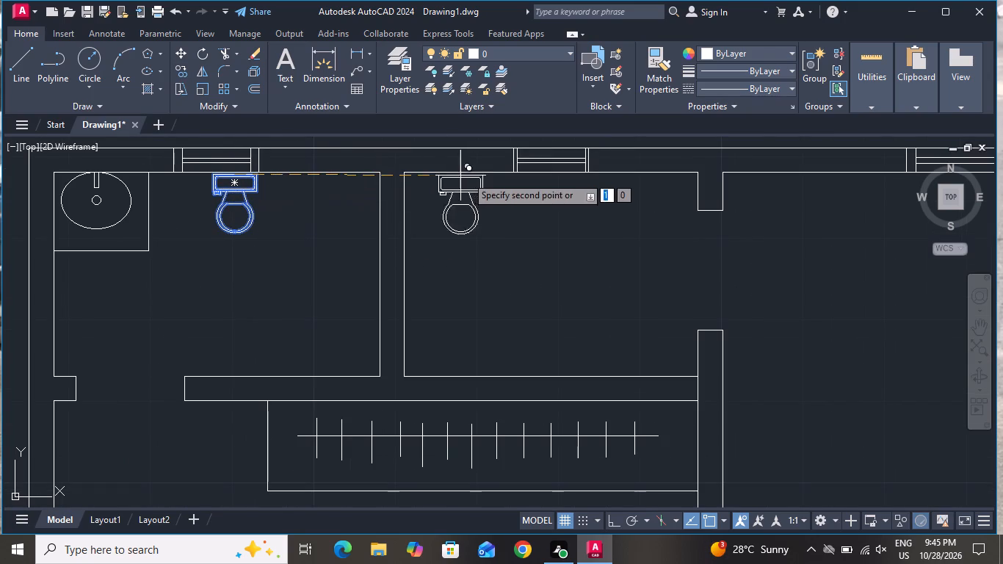
{"action": "left_click", "coordinate": [494, 171]}
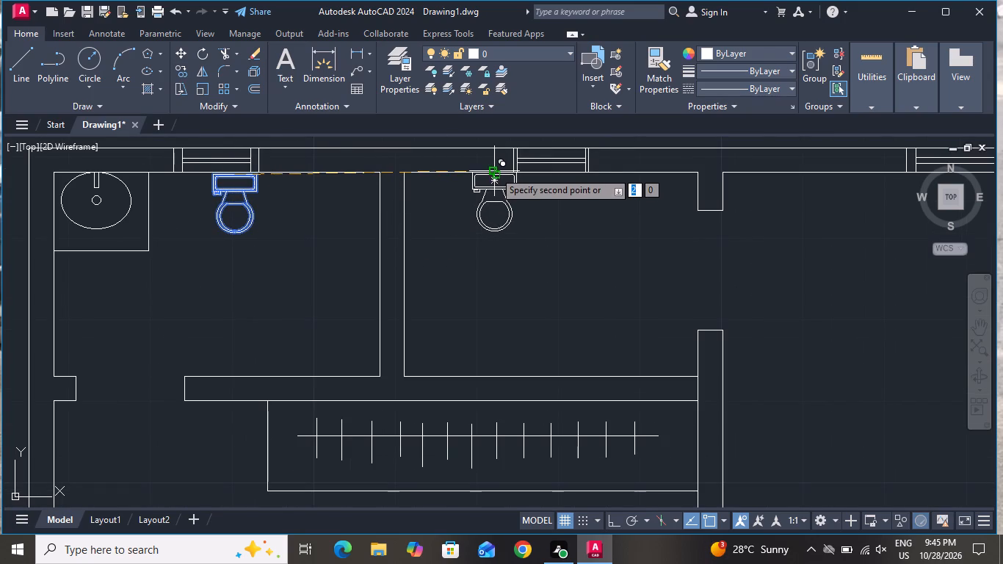
{"action": "right_click", "coordinate": [494, 171]}
{"action": "left_click", "coordinate": [531, 193]}
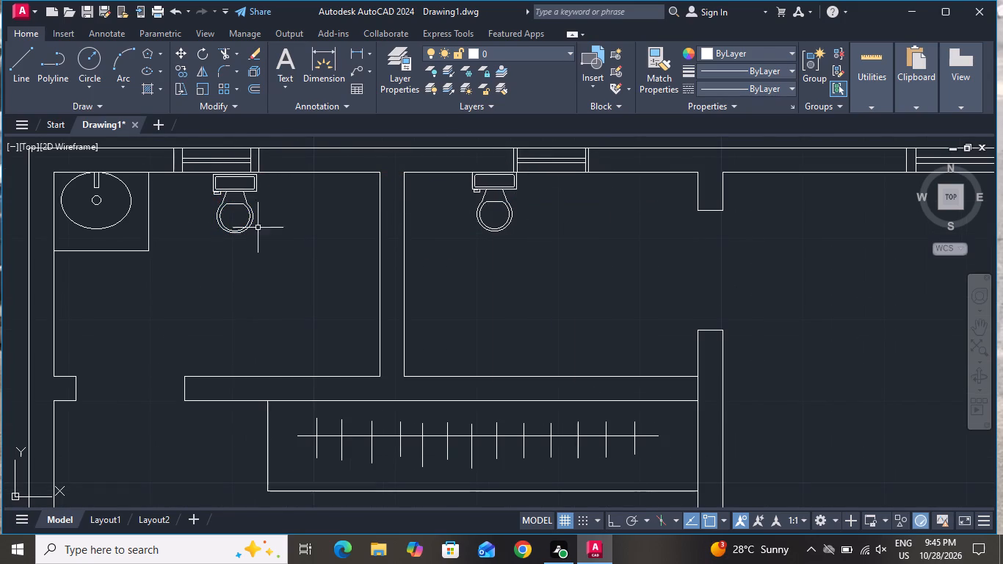
Copy the washbasin with its counter lines from the corner bathroom into the adjoining small room's corner beside the new door opening.
{"action": "left_click", "coordinate": [162, 182]}
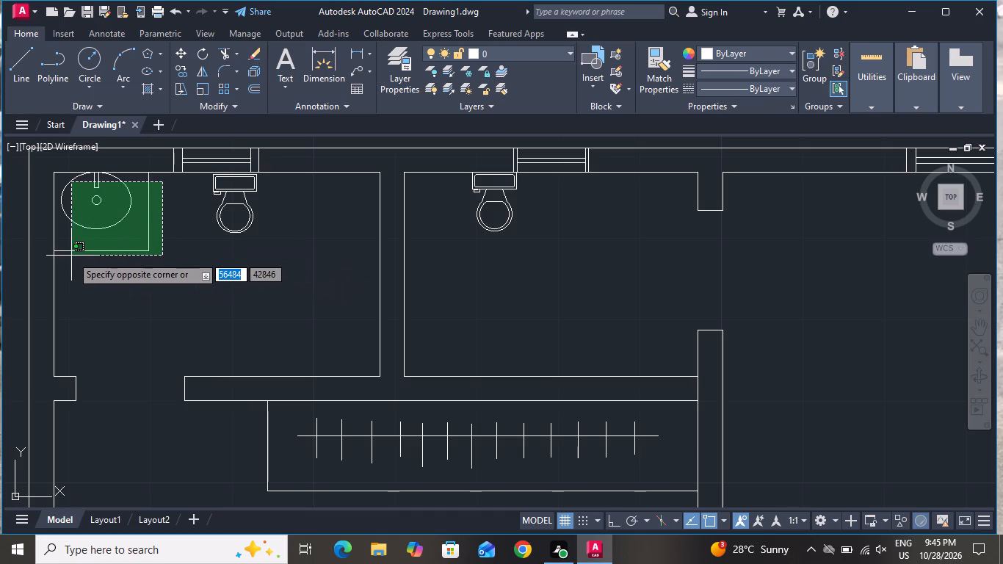
{"action": "left_click", "coordinate": [70, 256]}
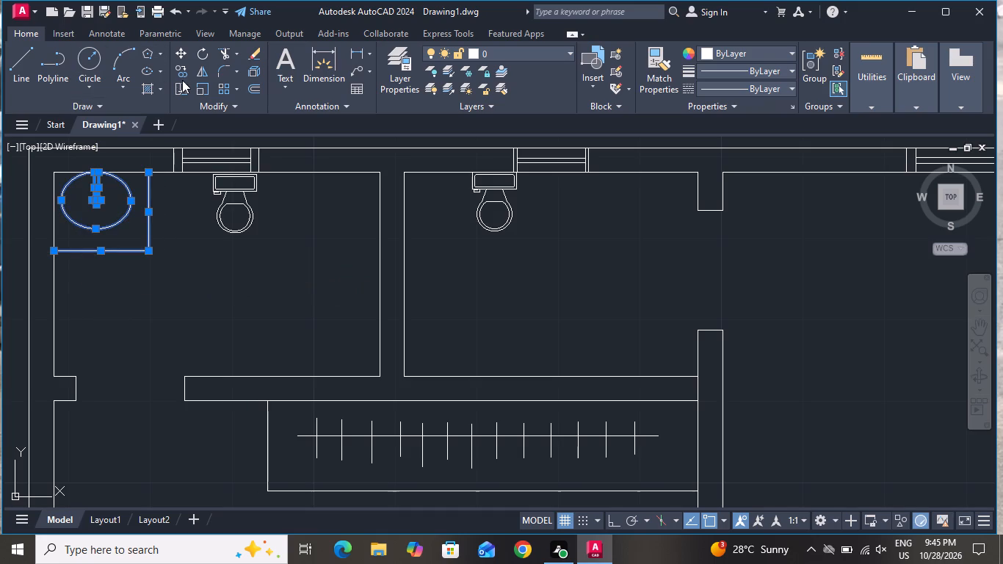
{"action": "left_click", "coordinate": [182, 68]}
{"action": "left_click", "coordinate": [140, 173]}
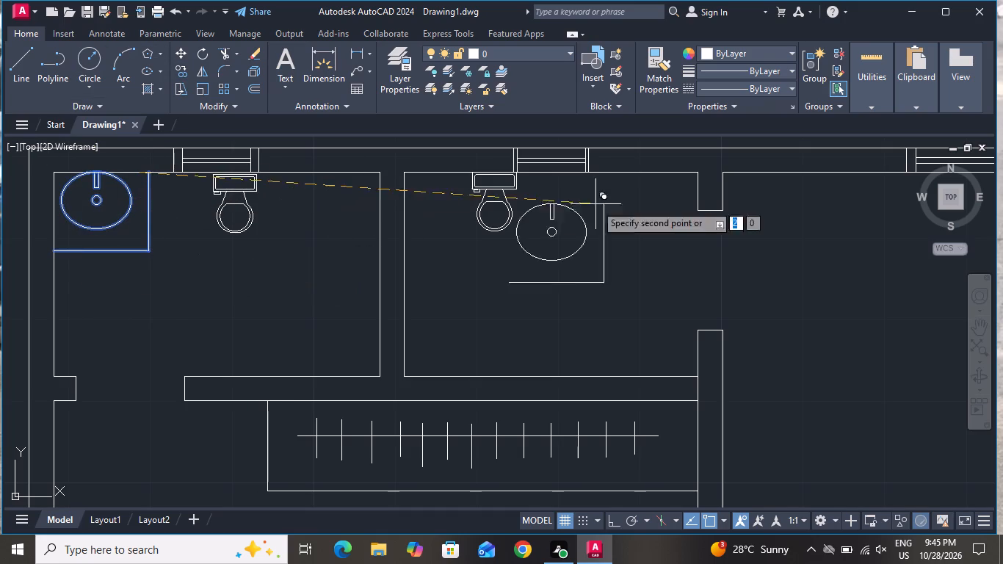
{"action": "left_click", "coordinate": [688, 173]}
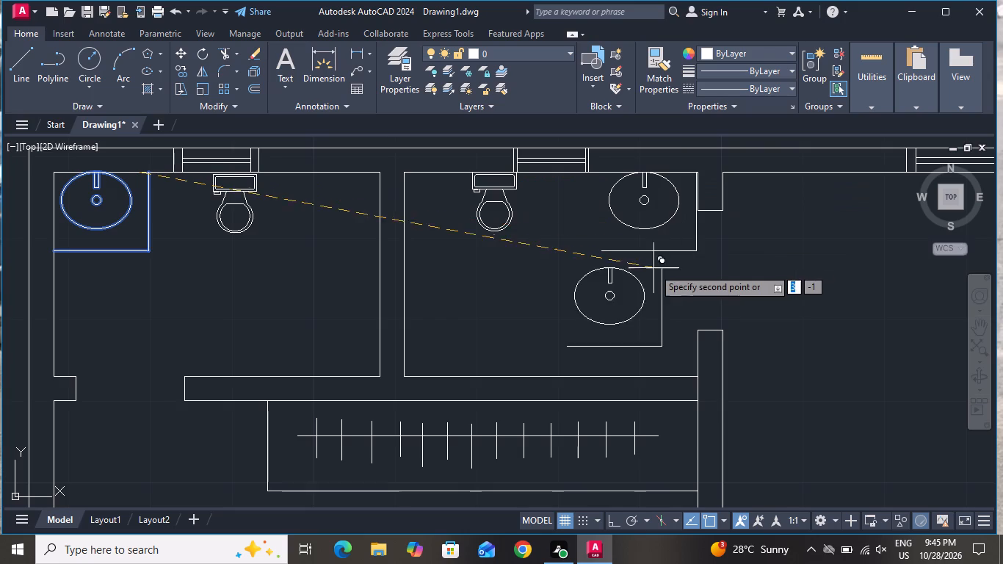
{"action": "right_click", "coordinate": [640, 269]}
{"action": "left_click", "coordinate": [653, 297]}
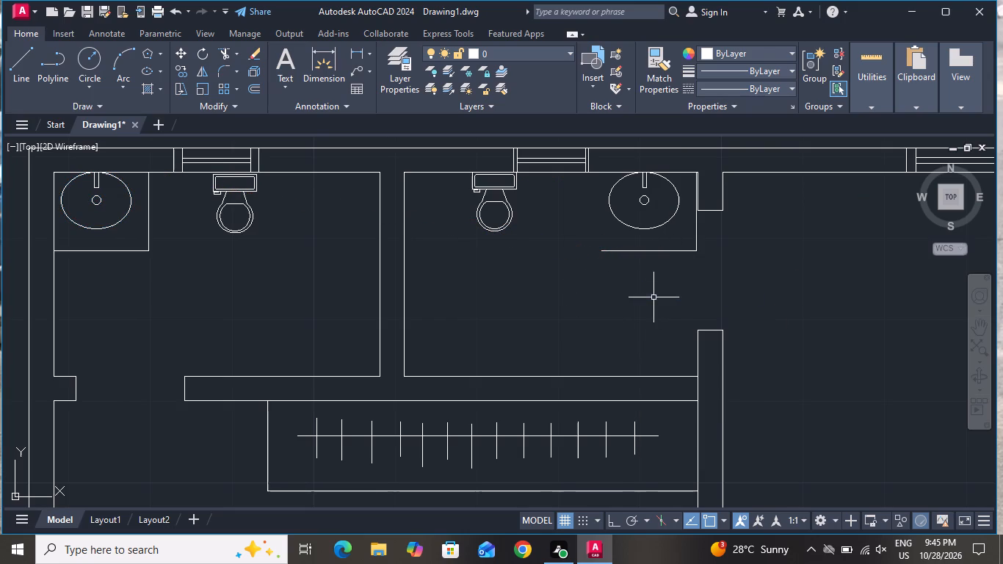
Select the horizontal counter edge below the copied washbasin.
{"action": "left_click", "coordinate": [648, 249]}
{"action": "left_click", "coordinate": [620, 265]}
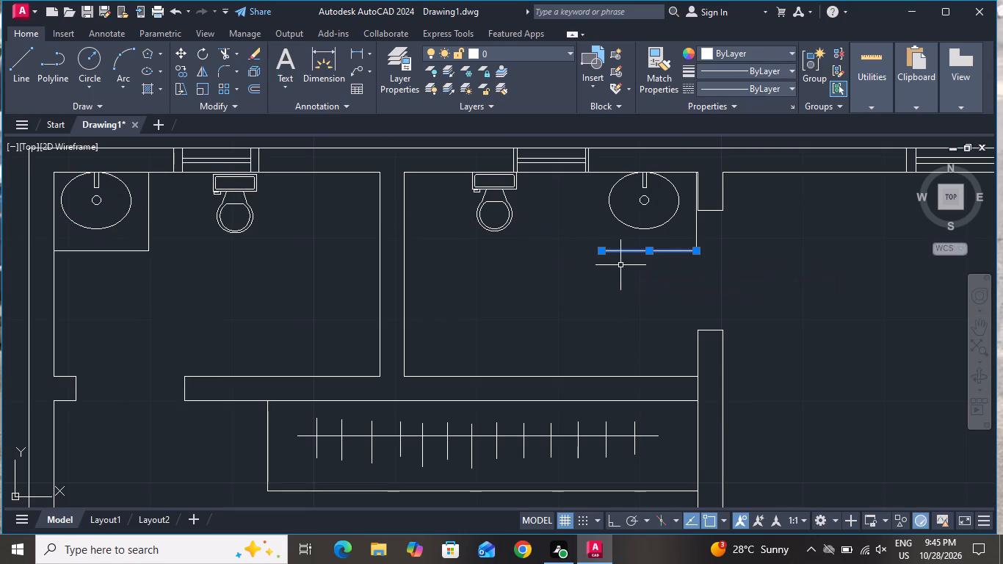
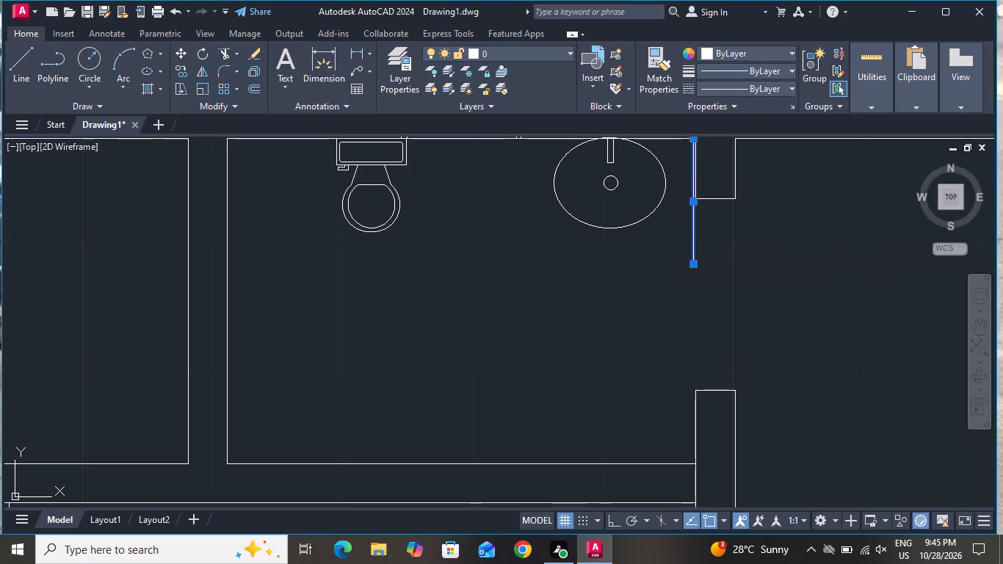
Draw three lines with Ortho on to box in the copied washbasin, starting and ending at the upper wall line.
{"action": "left_click", "coordinate": [16, 61]}
{"action": "scroll", "coordinate": [425, 228], "scroll_direction": "down", "scroll_amount": 2}
{"action": "scroll", "coordinate": [483, 182], "scroll_direction": "up", "scroll_amount": 2}
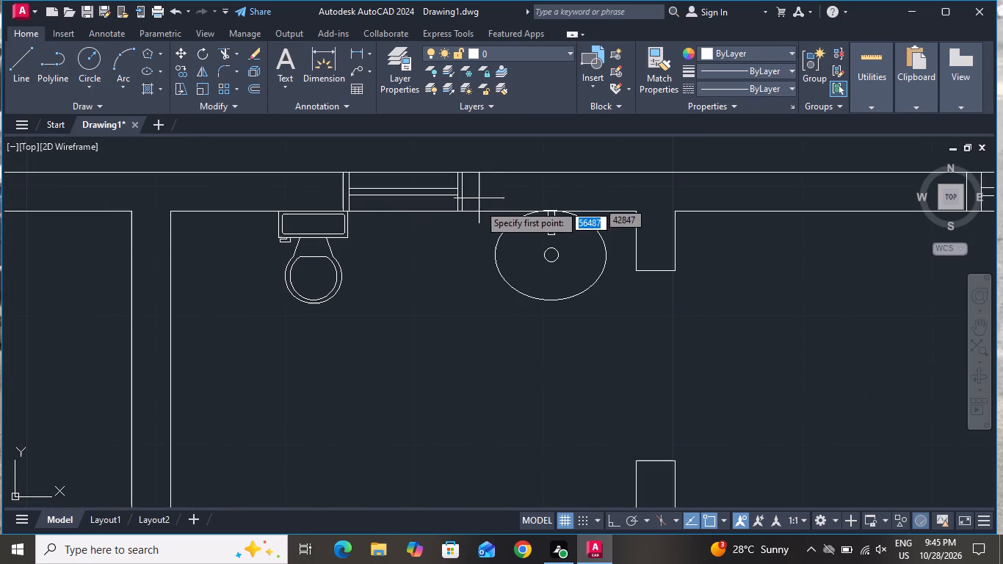
{"action": "left_click", "coordinate": [477, 211]}
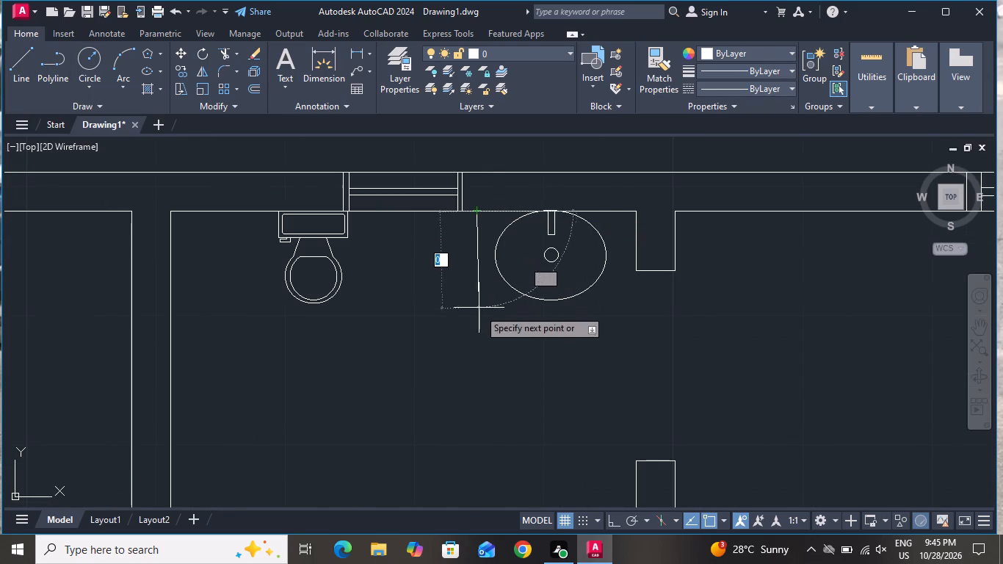
{"action": "left_click", "coordinate": [609, 518]}
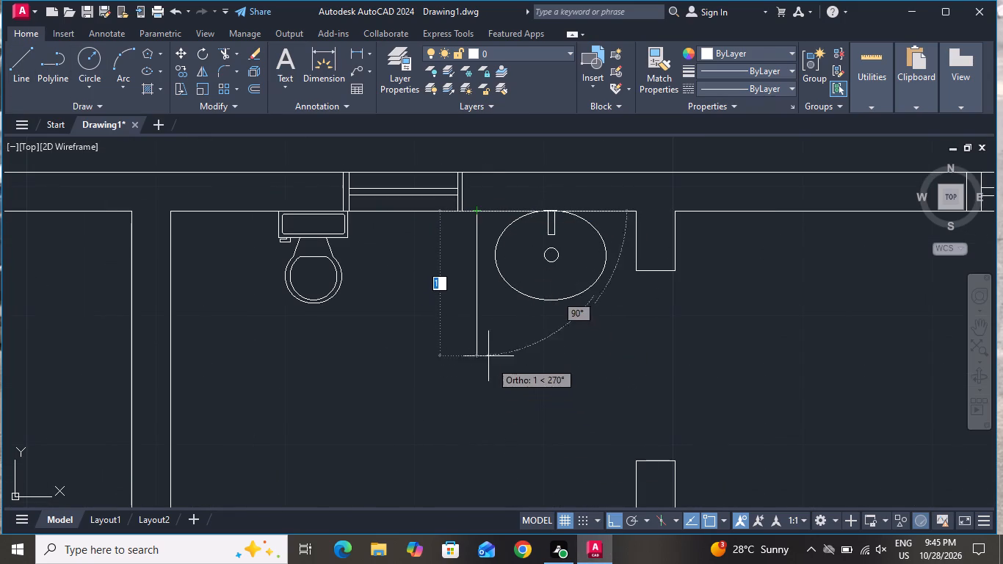
{"action": "left_click", "coordinate": [491, 319]}
{"action": "left_click", "coordinate": [616, 306]}
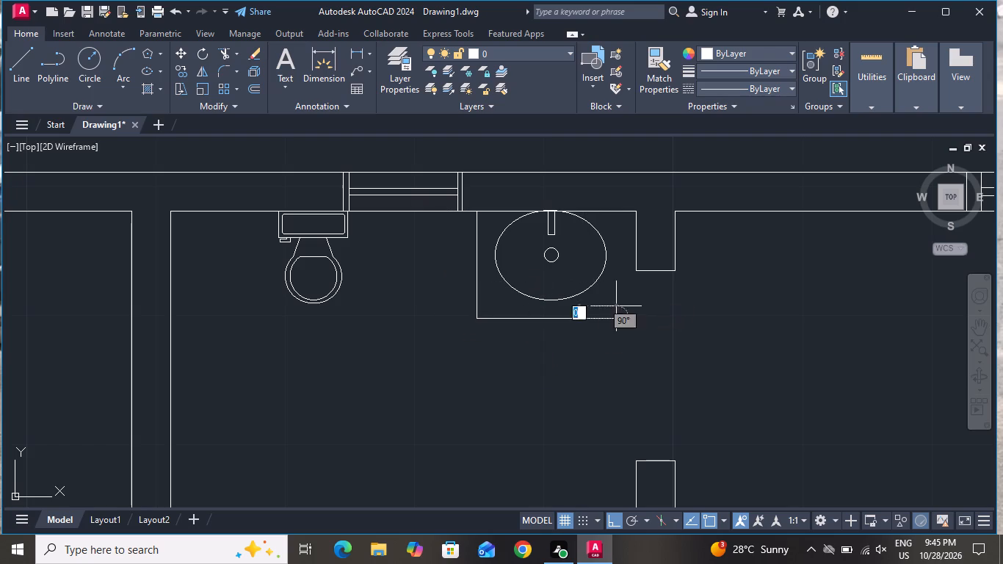
{"action": "left_click", "coordinate": [619, 203]}
{"action": "right_click", "coordinate": [620, 206]}
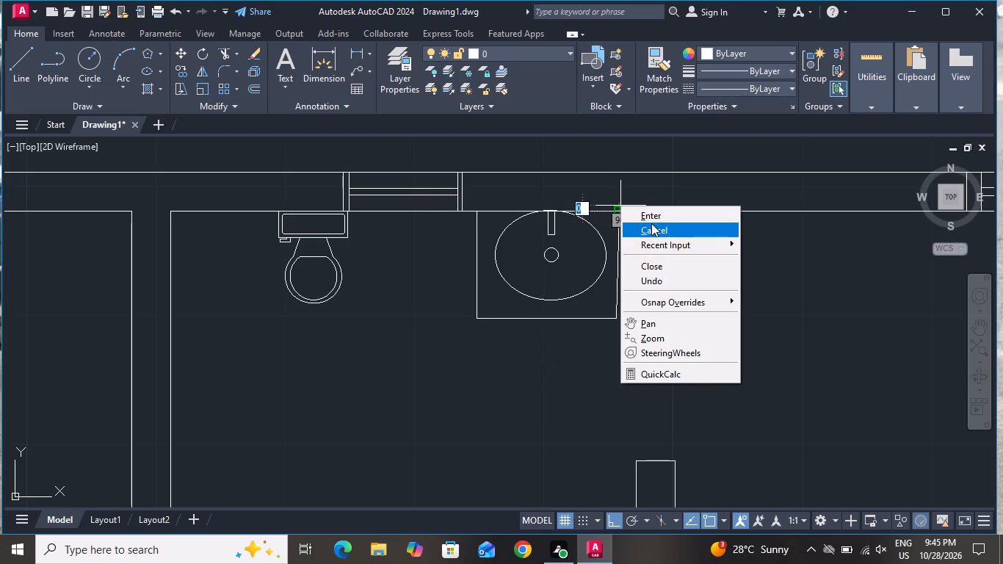
{"action": "left_click", "coordinate": [651, 222]}
Trim the vertical wall line crossing the junction between the second bathroom's lower wall and the wall with the new door opening.
{"action": "scroll", "coordinate": [614, 330], "scroll_direction": "down", "scroll_amount": 2}
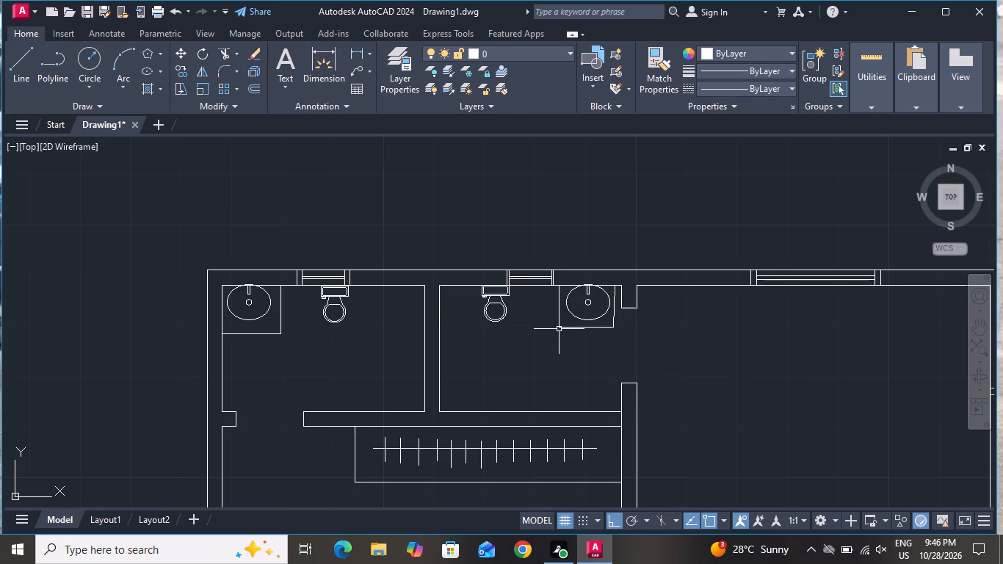
{"action": "scroll", "coordinate": [561, 329], "scroll_direction": "down", "scroll_amount": 1}
{"action": "scroll", "coordinate": [492, 388], "scroll_direction": "up", "scroll_amount": 1}
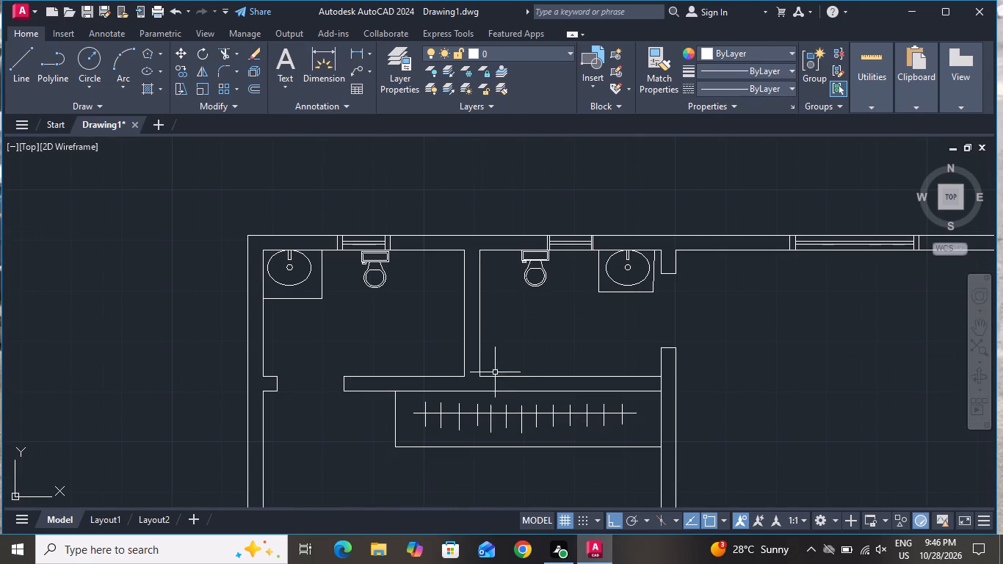
{"action": "left_click", "coordinate": [226, 47]}
{"action": "scroll", "coordinate": [651, 383], "scroll_direction": "up", "scroll_amount": 2}
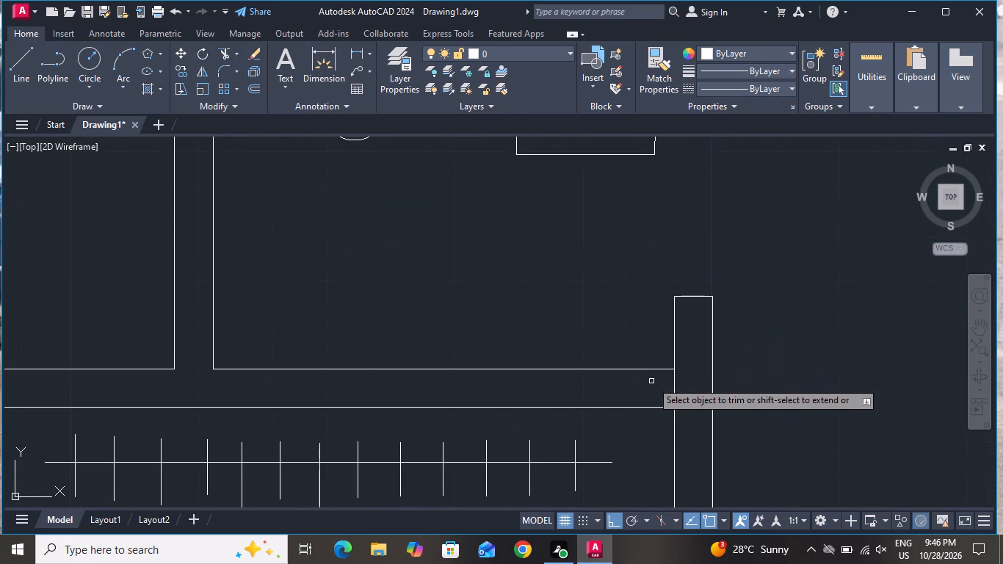
{"action": "left_click", "coordinate": [675, 377]}
{"action": "right_click", "coordinate": [496, 288]}
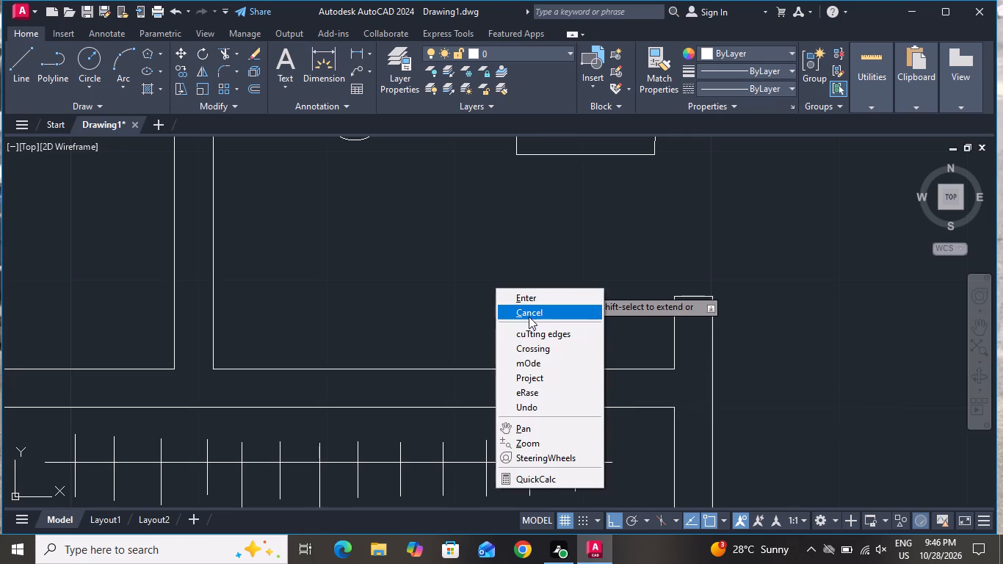
{"action": "left_click", "coordinate": [529, 316]}
Draw a narrow wardrobe rectangle in the large room, along its bathroom-side wall from below the door opening to the lower wall.
{"action": "scroll", "coordinate": [532, 311], "scroll_direction": "down", "scroll_amount": 3}
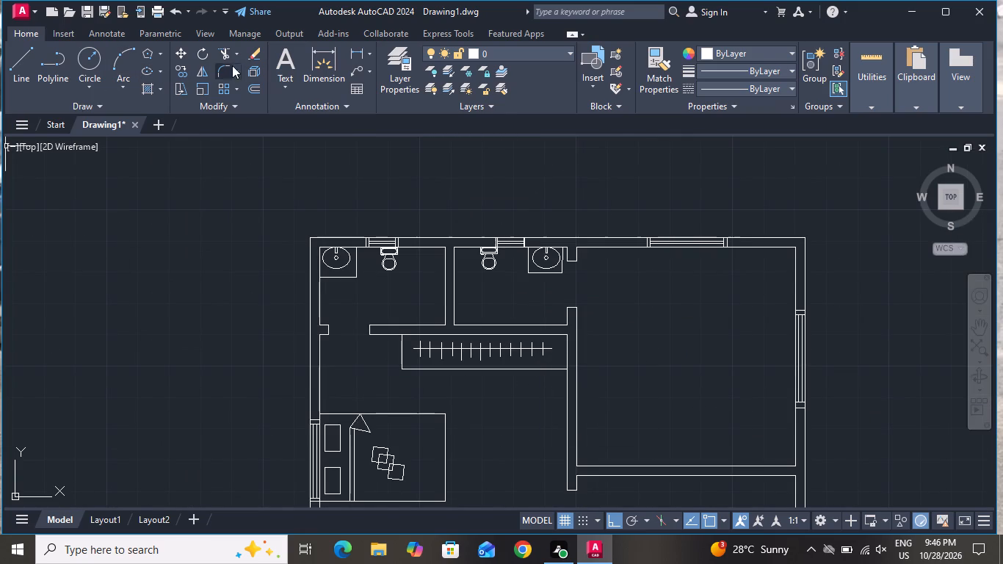
{"action": "left_click", "coordinate": [162, 54]}
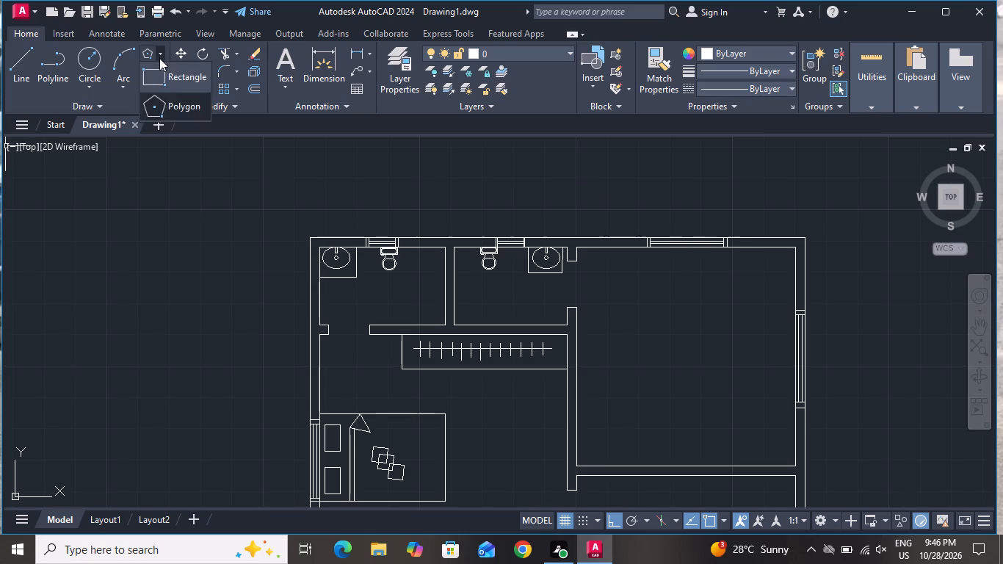
{"action": "left_click", "coordinate": [149, 74]}
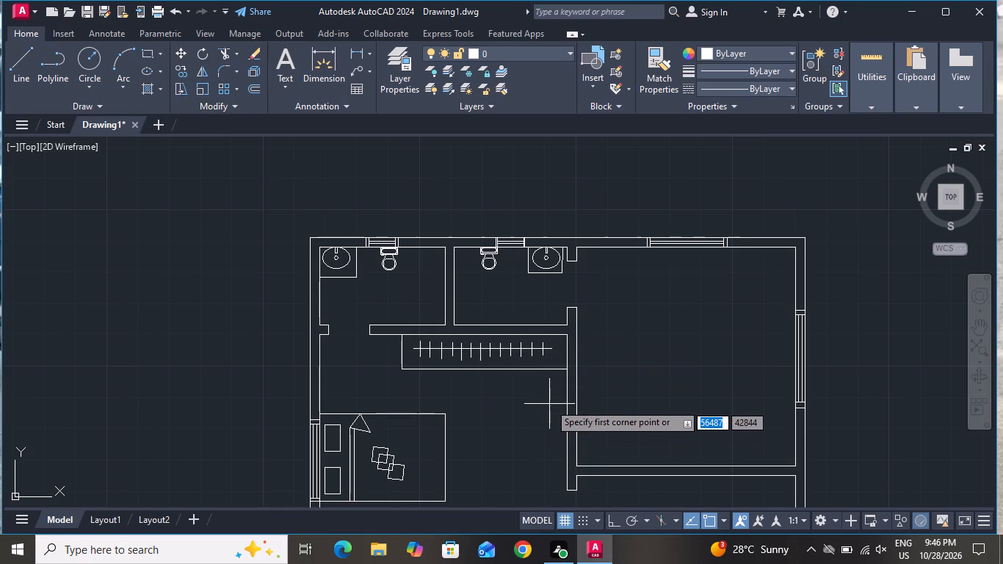
{"action": "scroll", "coordinate": [575, 398], "scroll_direction": "up", "scroll_amount": 1}
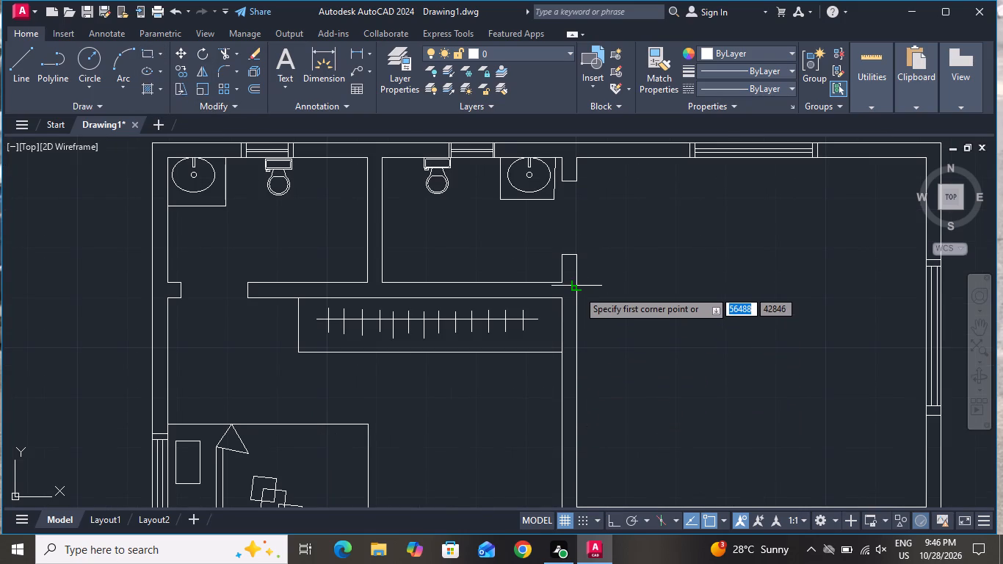
{"action": "left_click", "coordinate": [578, 289]}
{"action": "scroll", "coordinate": [623, 429], "scroll_direction": "down", "scroll_amount": 2}
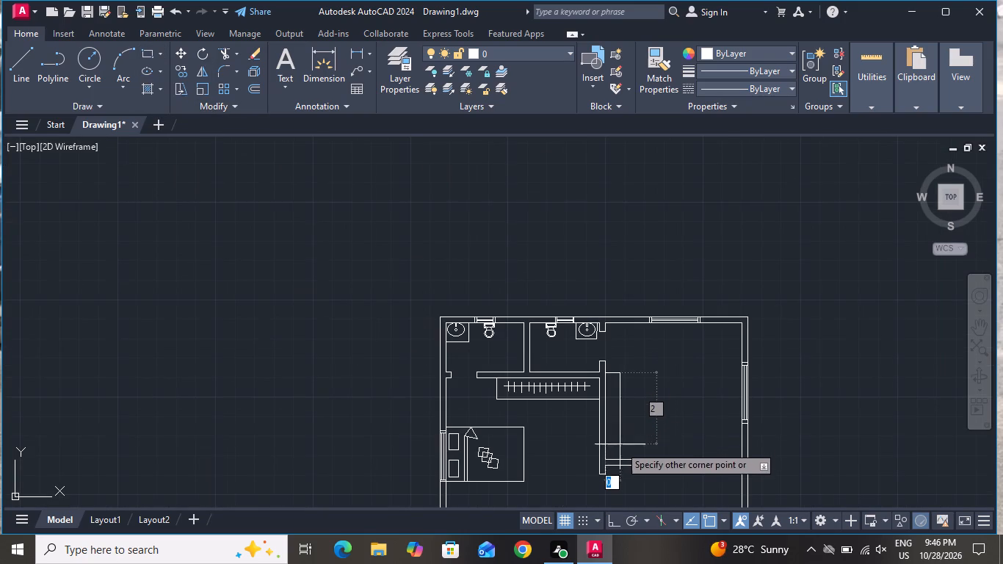
{"action": "scroll", "coordinate": [619, 455], "scroll_direction": "up", "scroll_amount": 2}
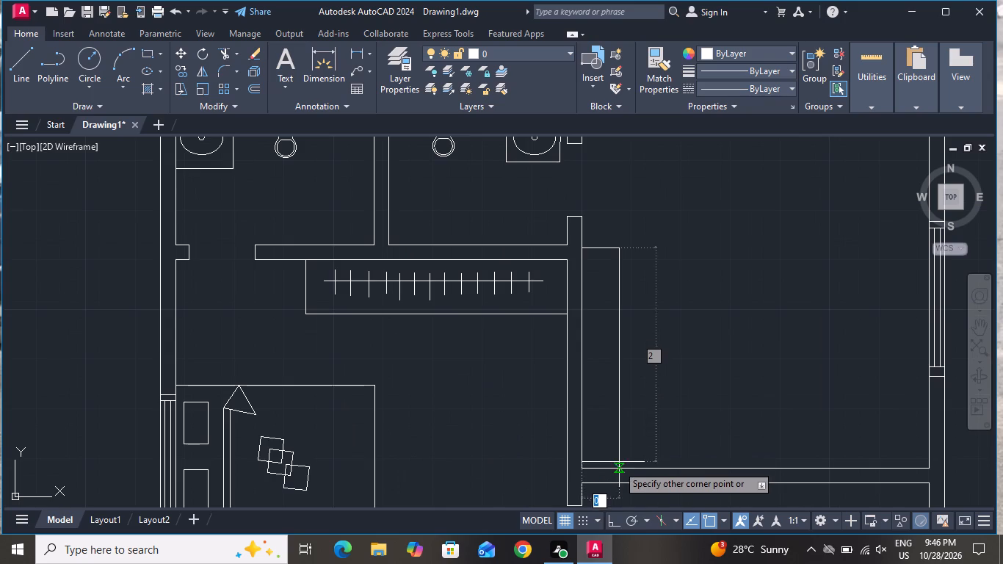
{"action": "left_click", "coordinate": [618, 469]}
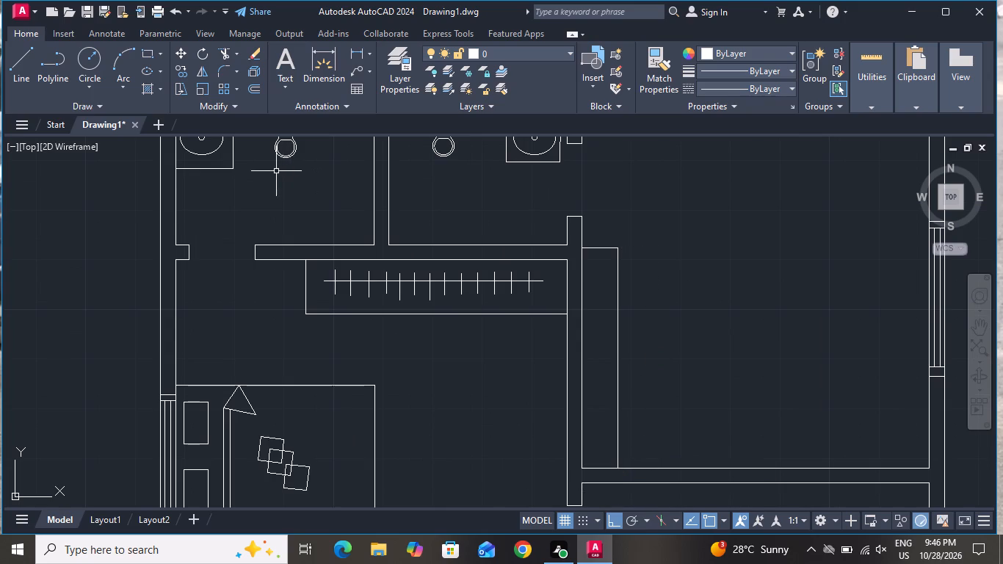
Draw a vertical hanging-rail line down the middle of the narrow wardrobe rectangle.
{"action": "left_click", "coordinate": [25, 68]}
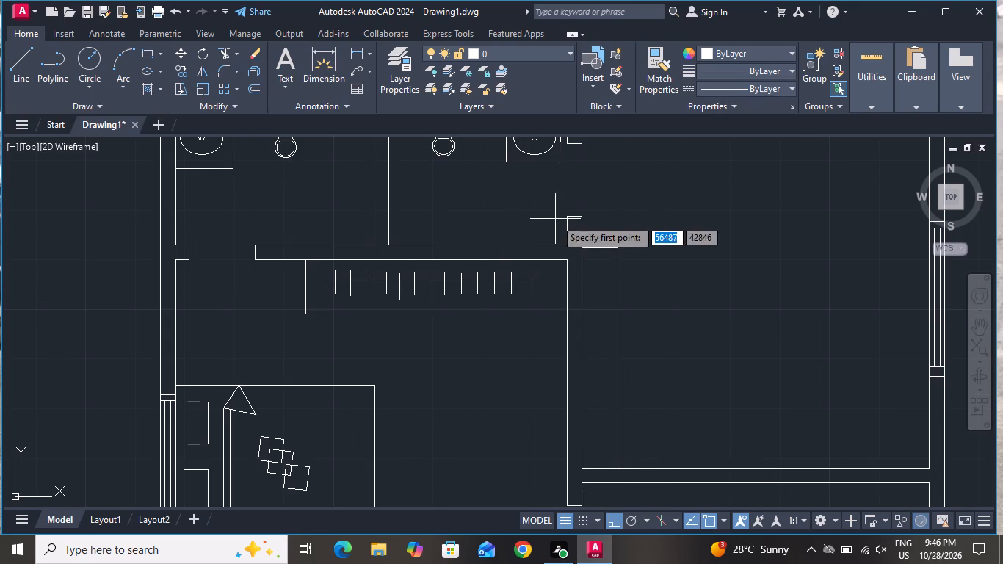
{"action": "left_click", "coordinate": [601, 258]}
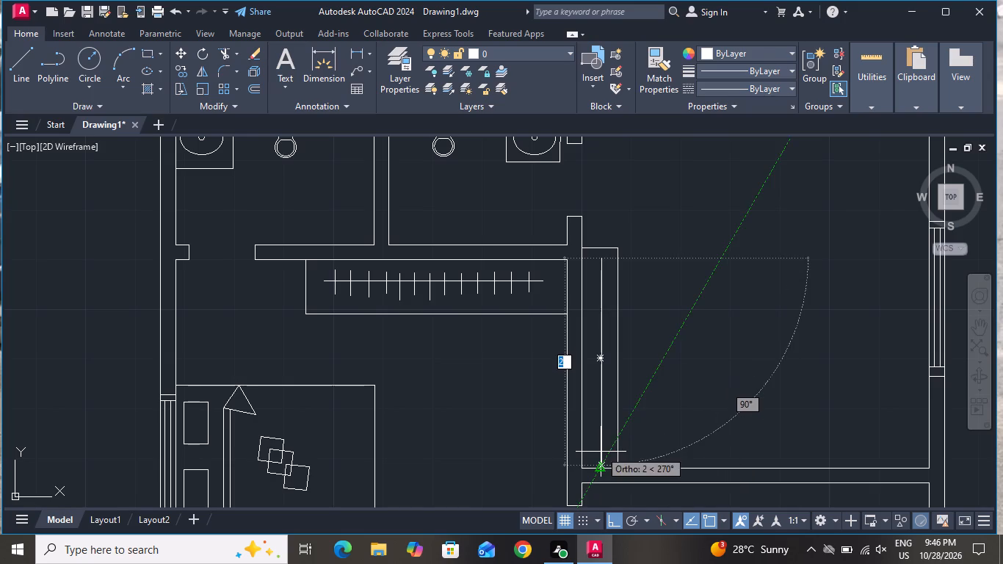
{"action": "left_click", "coordinate": [601, 452]}
{"action": "right_click", "coordinate": [601, 452]}
{"action": "left_click", "coordinate": [626, 312]}
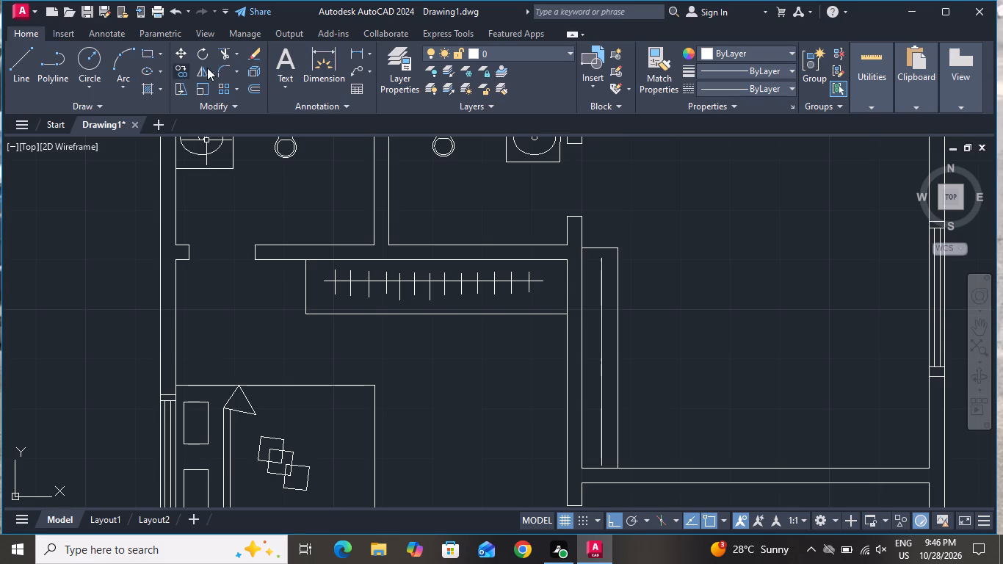
Draw a three-point arc from the wardrobe's outer top corner through a point on its long outer edge, ending inside the adjoining room.
{"action": "left_click", "coordinate": [114, 59]}
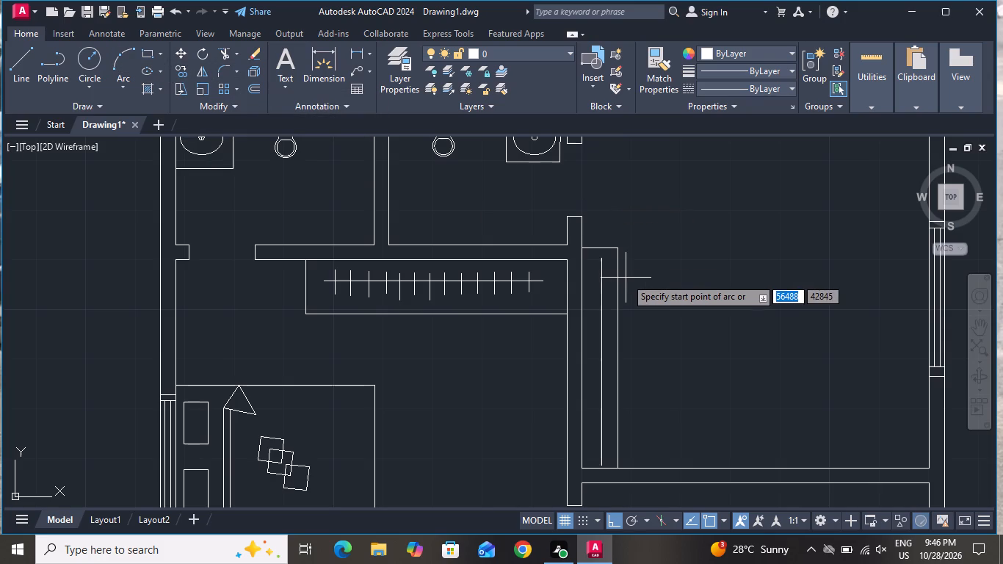
{"action": "scroll", "coordinate": [608, 280], "scroll_direction": "up", "scroll_amount": 1}
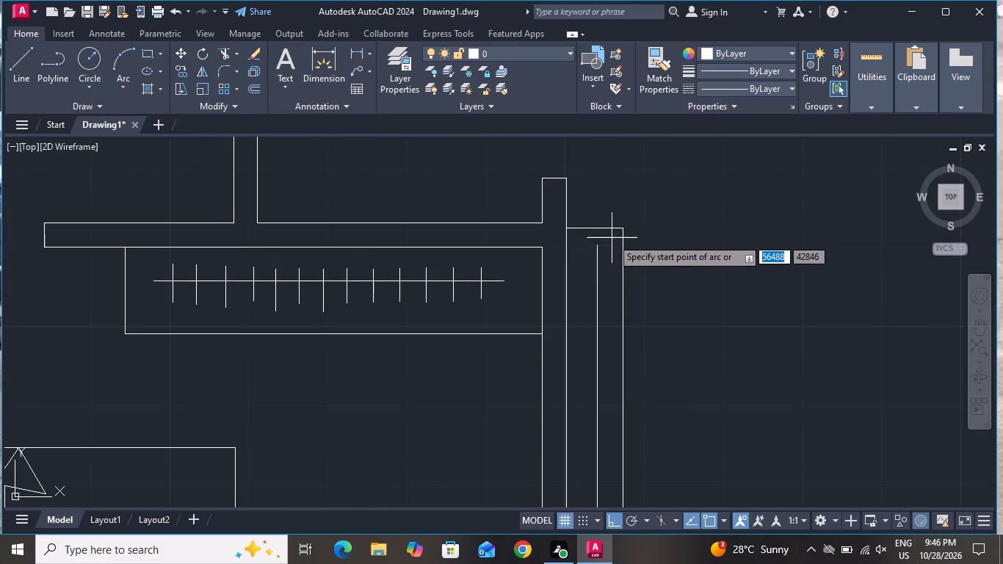
{"action": "left_click", "coordinate": [622, 227]}
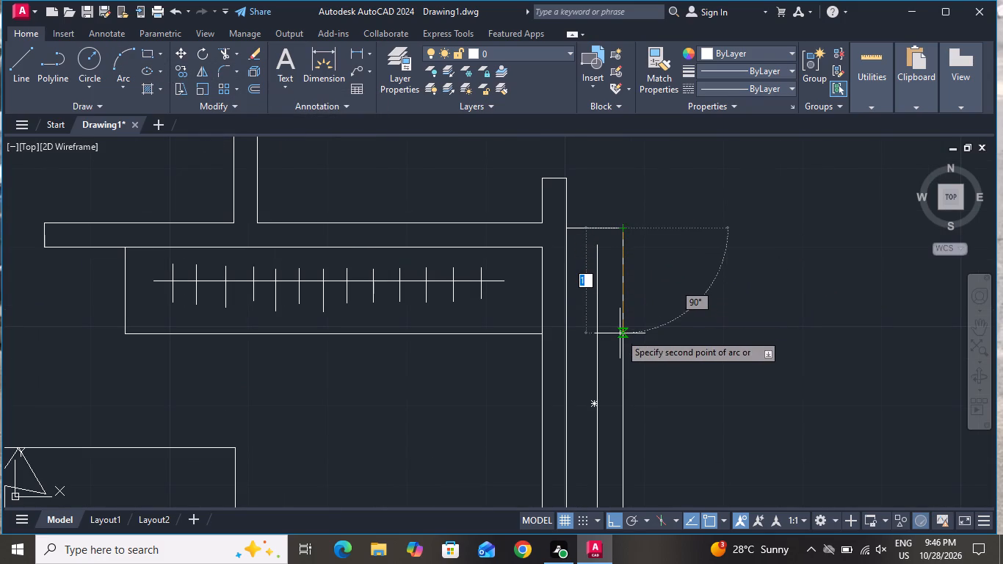
{"action": "left_click", "coordinate": [621, 333]}
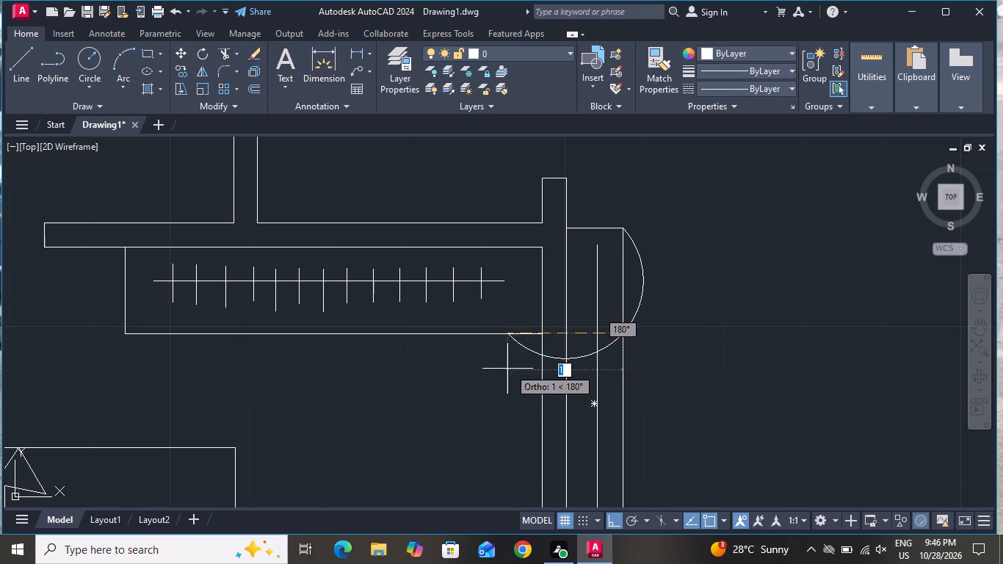
{"action": "left_click", "coordinate": [467, 388]}
Trim the arc portions crossing the walls and wardrobe, keeping only the bulge outside the wardrobe's outer edge as a door.
{"action": "left_click", "coordinate": [225, 54]}
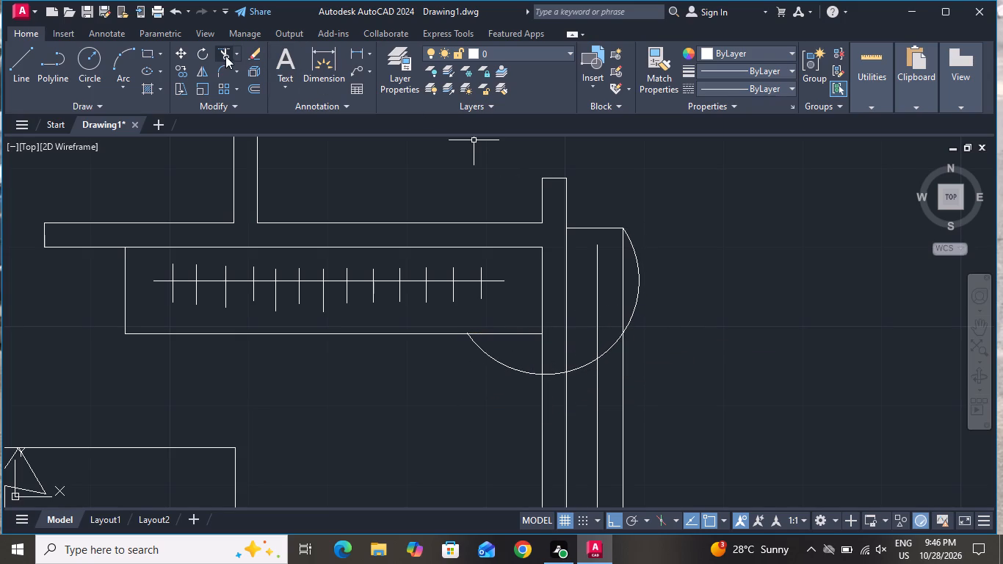
{"action": "left_click", "coordinate": [513, 366]}
{"action": "left_click", "coordinate": [505, 384]}
{"action": "left_click", "coordinate": [556, 373]}
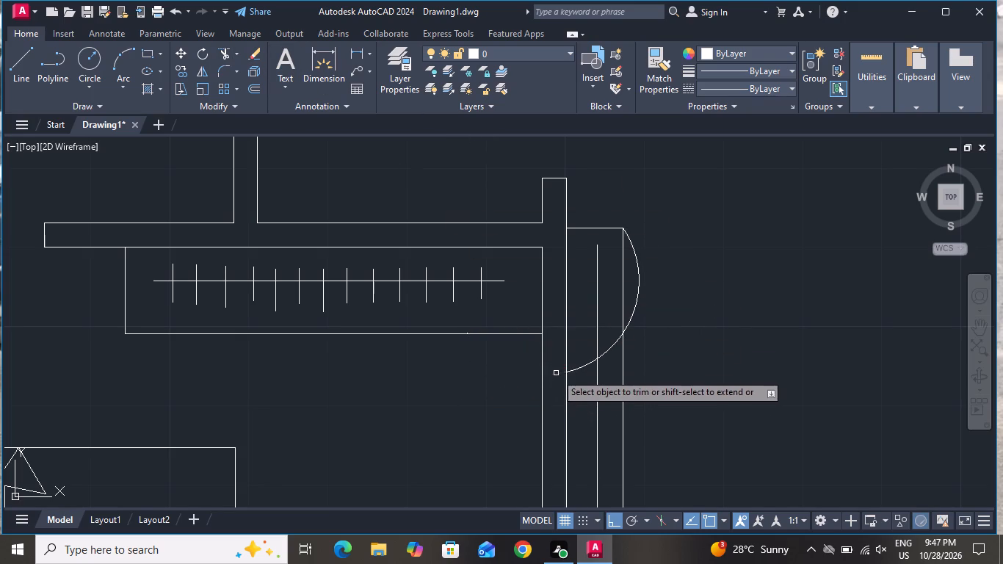
{"action": "left_click", "coordinate": [589, 364]}
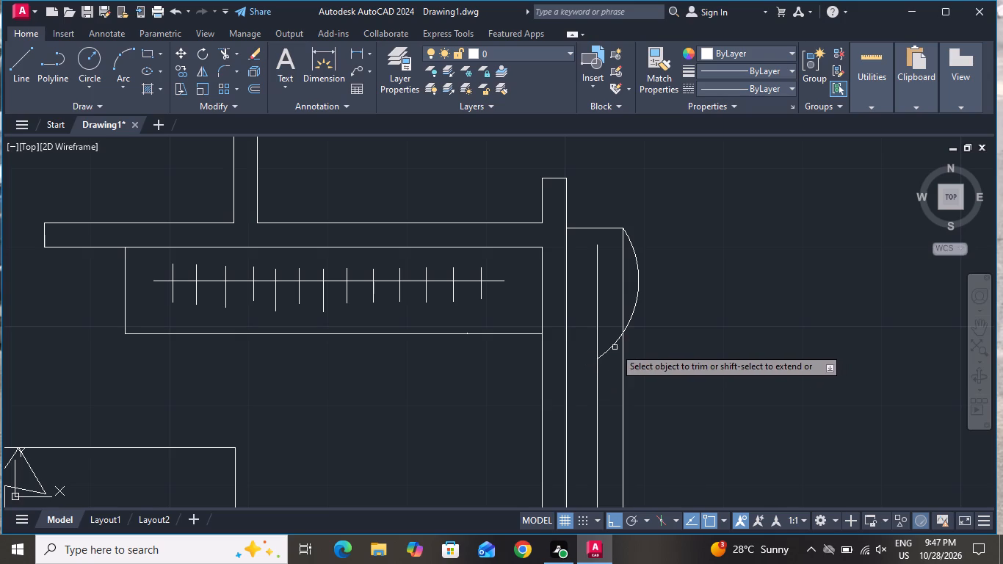
{"action": "left_click", "coordinate": [615, 346]}
{"action": "right_click", "coordinate": [707, 260]}
{"action": "left_click", "coordinate": [724, 288]}
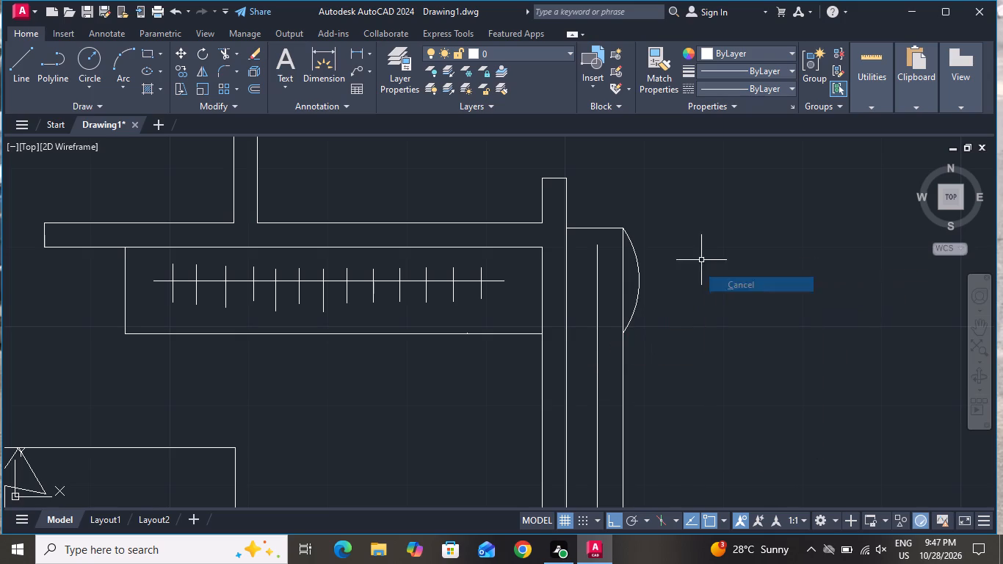
Copy the door arc twice down the wardrobe's outer edge, using its upper endpoint as base point.
{"action": "left_click", "coordinate": [639, 263]}
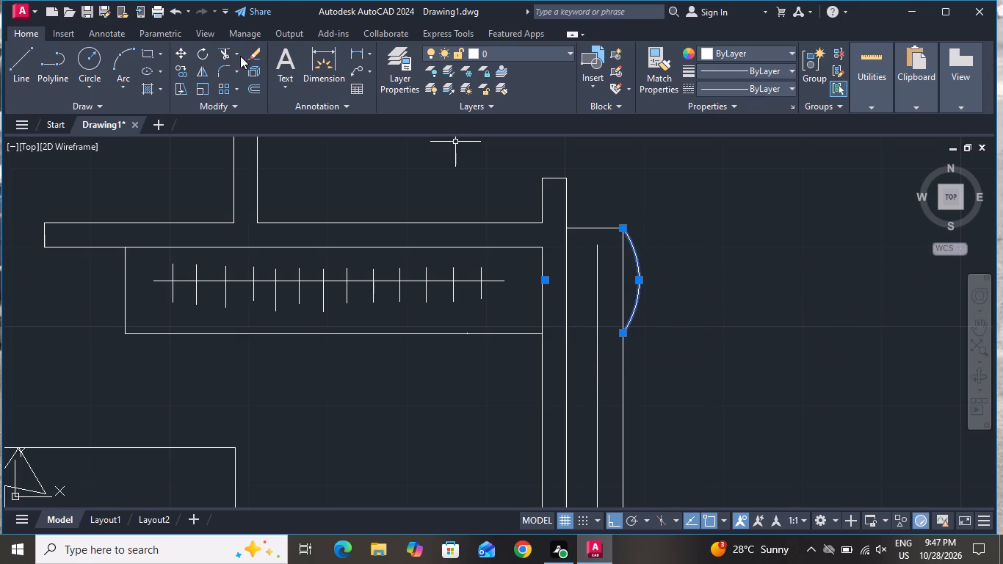
{"action": "left_click", "coordinate": [177, 68]}
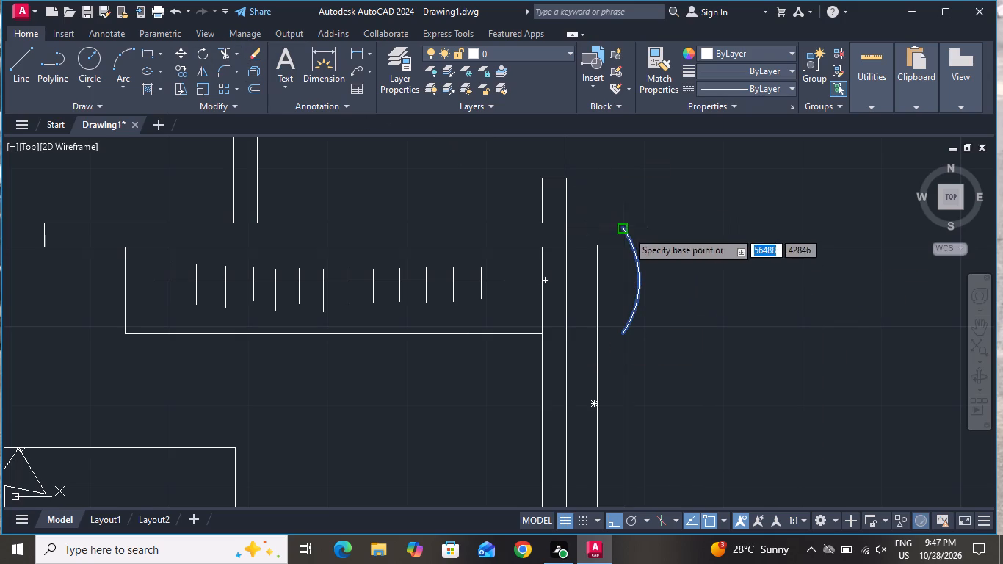
{"action": "left_click", "coordinate": [626, 229]}
{"action": "scroll", "coordinate": [638, 341], "scroll_direction": "down", "scroll_amount": 1}
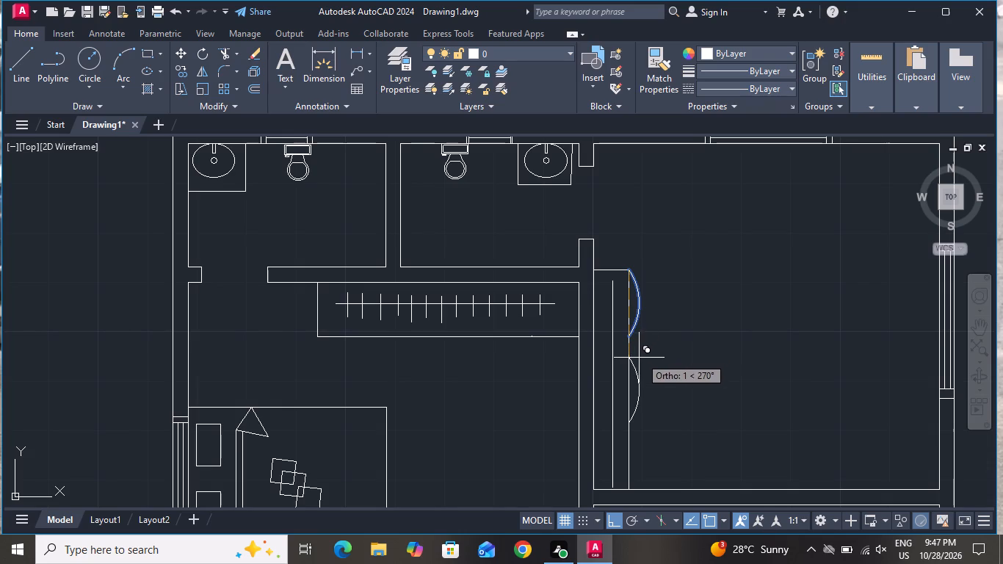
{"action": "left_click", "coordinate": [628, 362]}
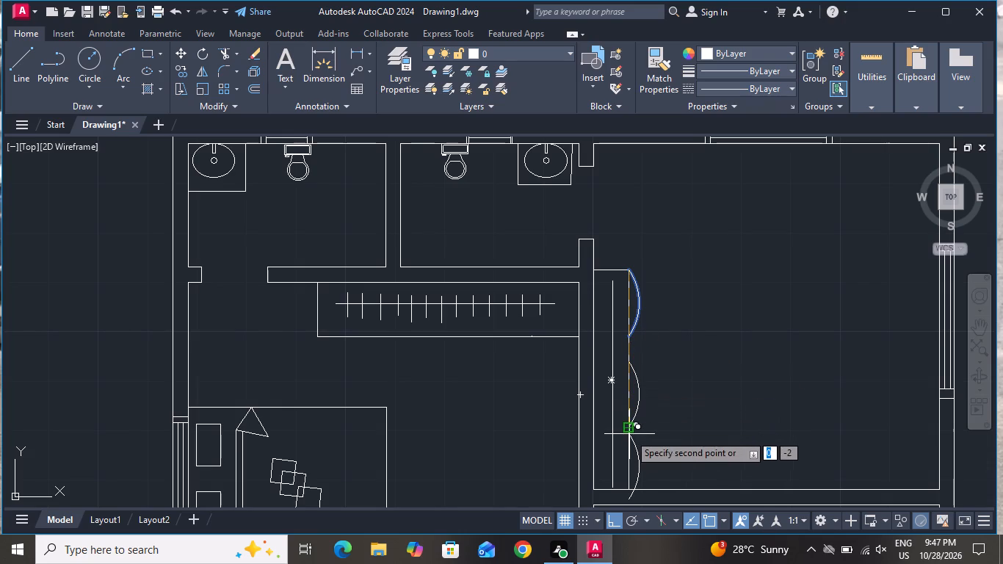
{"action": "left_click", "coordinate": [631, 422]}
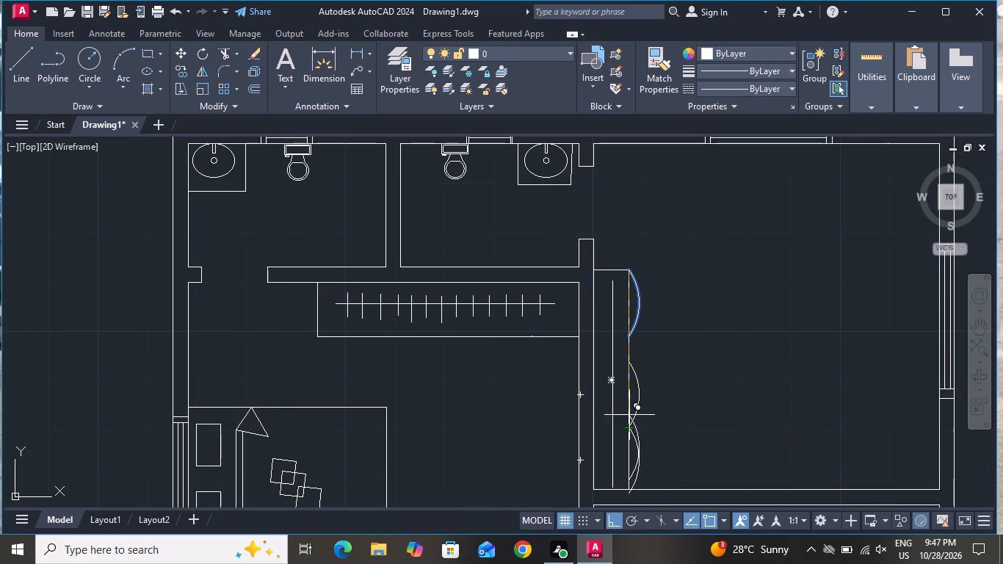
{"action": "right_click", "coordinate": [625, 360]}
{"action": "left_click", "coordinate": [654, 173]}
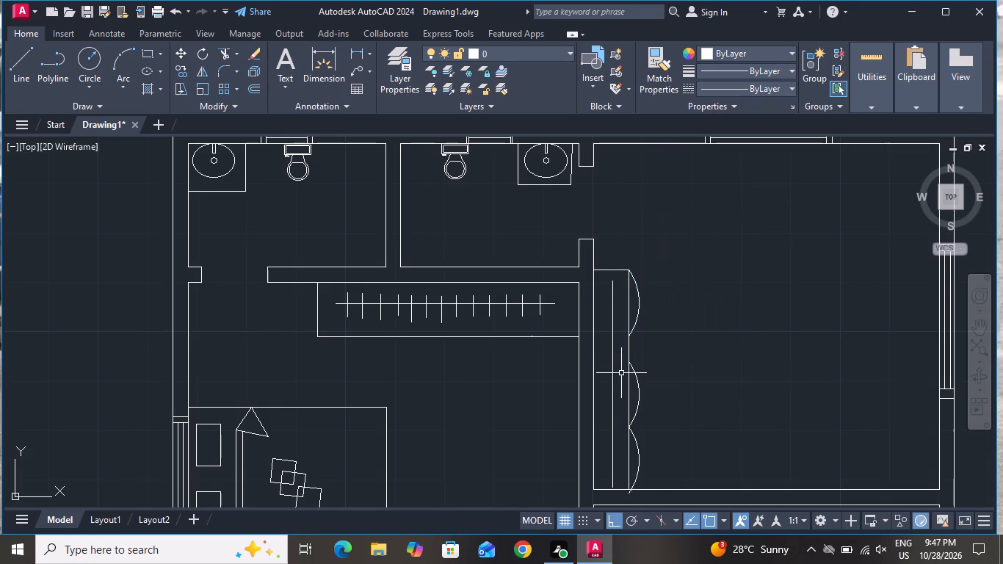
Move the middle door arc up the wardrobe's outer edge by its upper endpoint, leaving a small gap below the first arc.
{"action": "scroll", "coordinate": [620, 374], "scroll_direction": "up", "scroll_amount": 1}
{"action": "left_click", "coordinate": [641, 364]}
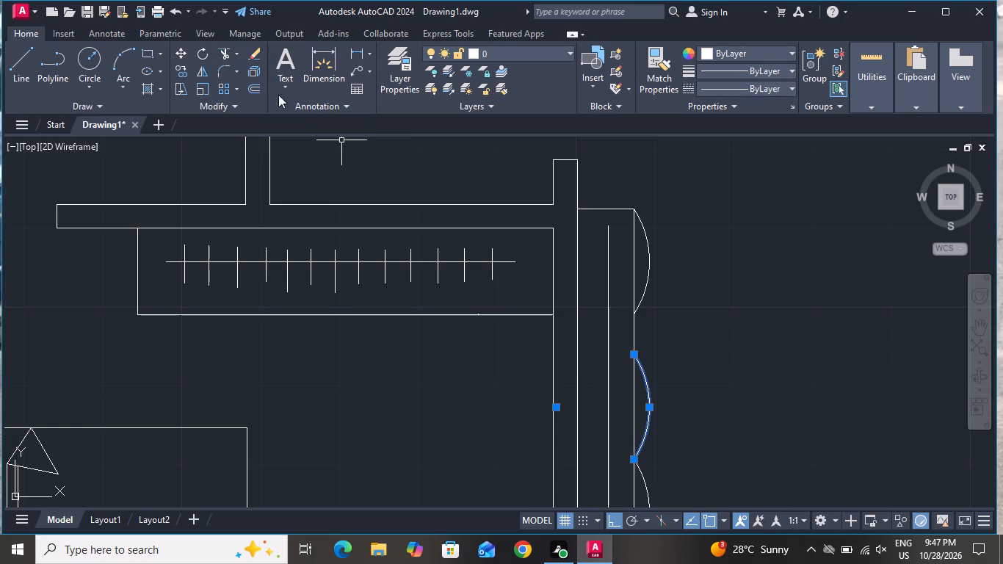
{"action": "left_click", "coordinate": [189, 48]}
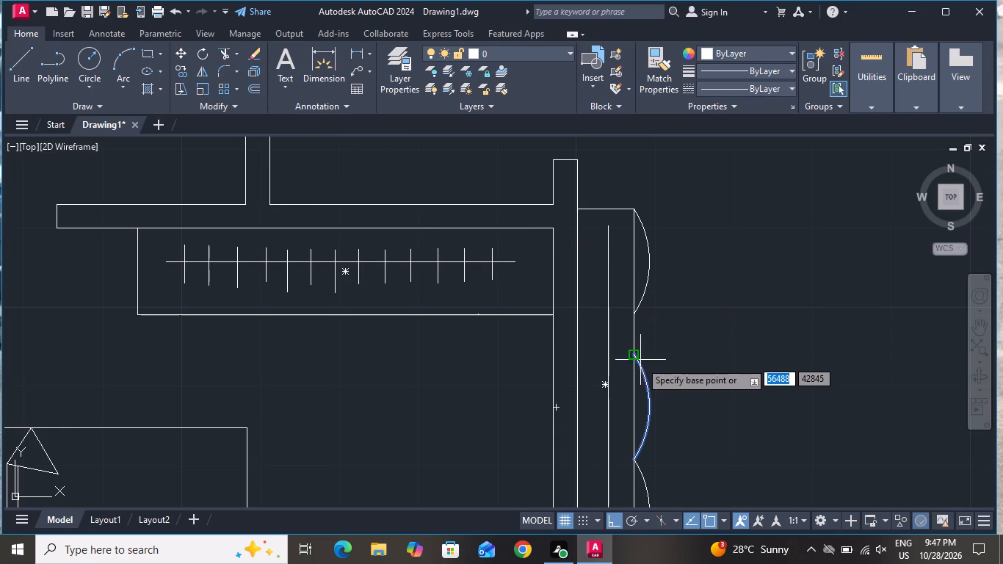
{"action": "scroll", "coordinate": [640, 358], "scroll_direction": "up", "scroll_amount": 2}
{"action": "left_click", "coordinate": [615, 355]}
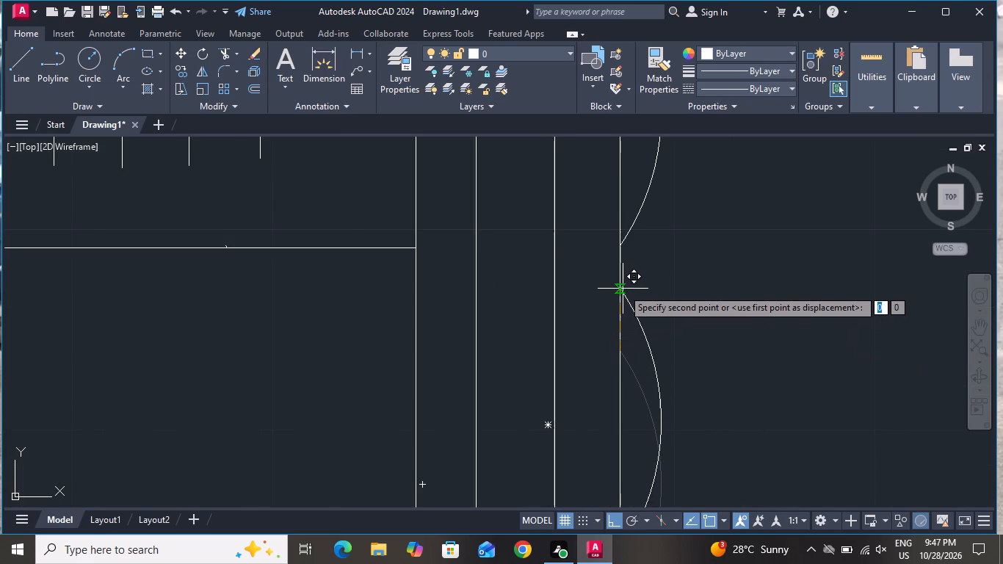
{"action": "left_click", "coordinate": [619, 284]}
{"action": "scroll", "coordinate": [648, 236], "scroll_direction": "down", "scroll_amount": 3}
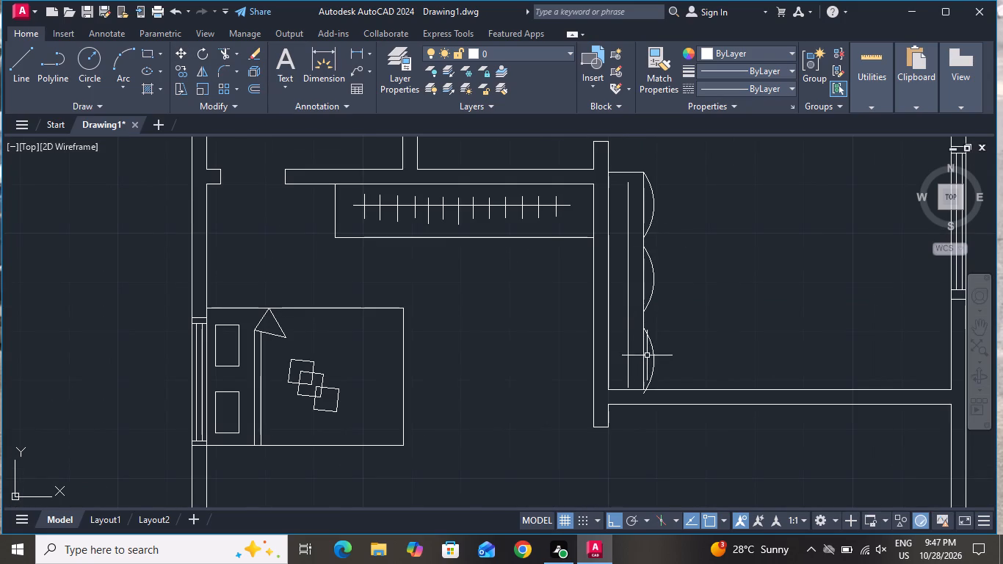
Move the lowest door arc up the wardrobe's outer edge so its upper endpoint meets the middle arc's lower end.
{"action": "left_click", "coordinate": [650, 351]}
{"action": "left_click", "coordinate": [651, 328]}
{"action": "left_click", "coordinate": [651, 340]}
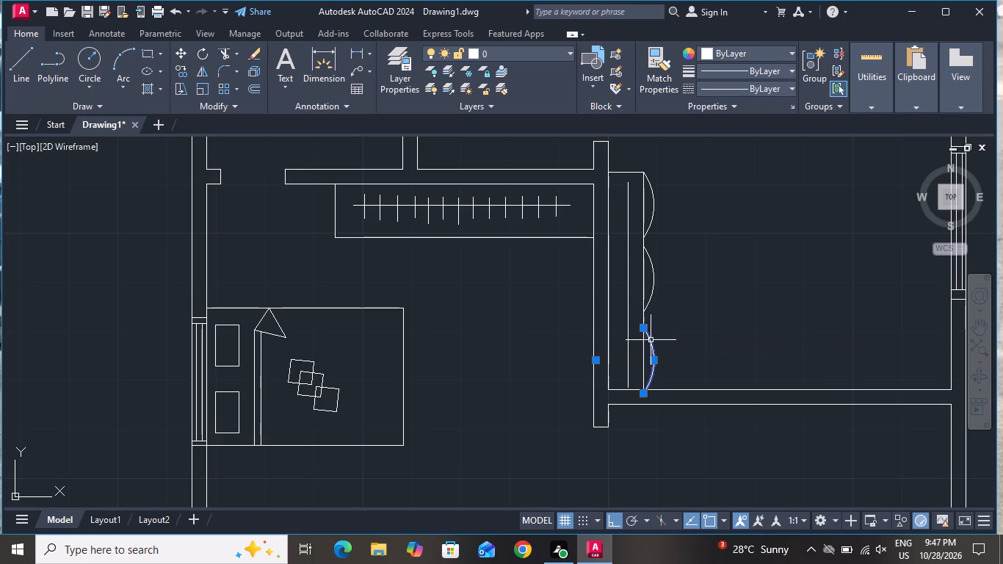
{"action": "left_click", "coordinate": [184, 51]}
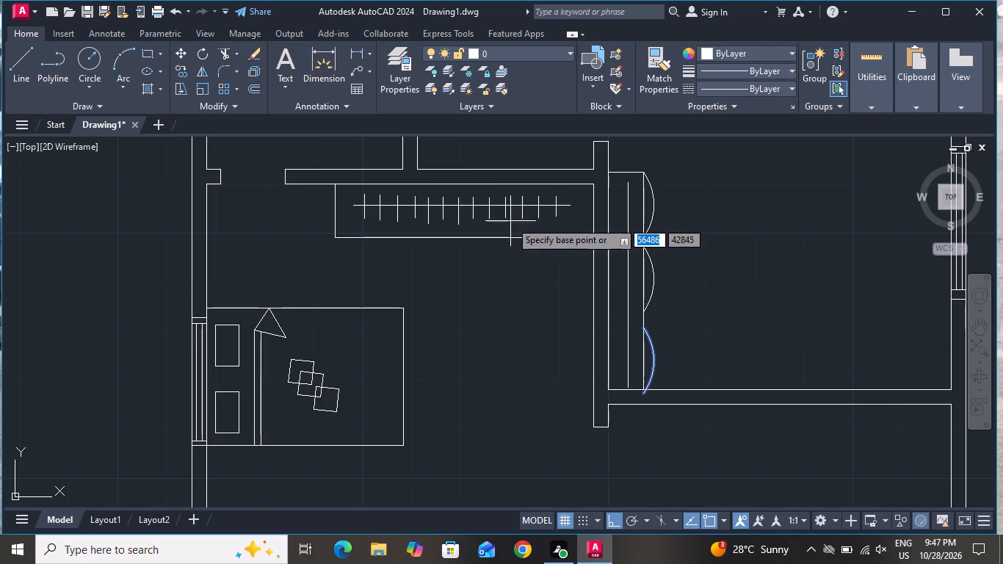
{"action": "scroll", "coordinate": [559, 290], "scroll_direction": "up", "scroll_amount": 1}
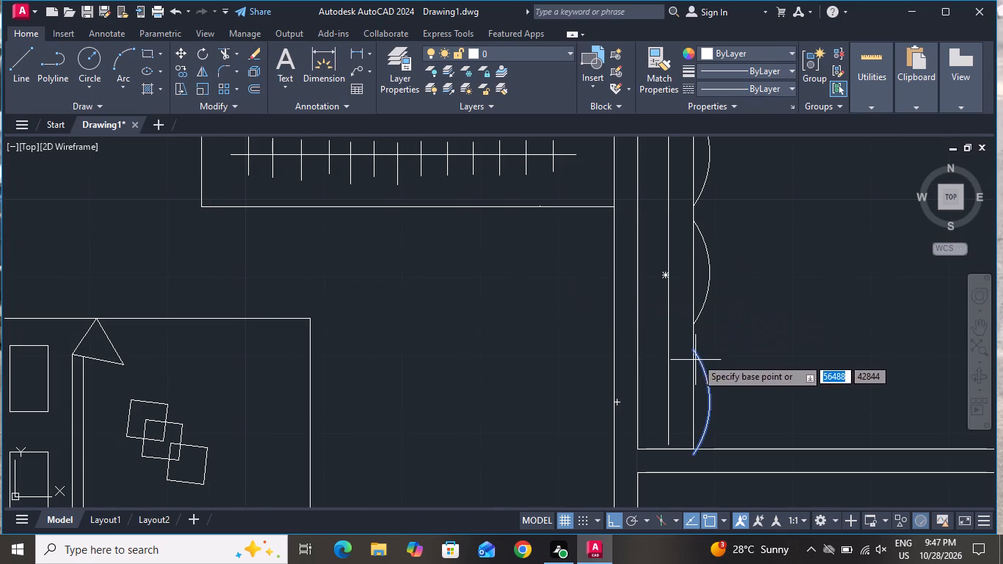
{"action": "left_click", "coordinate": [689, 347]}
{"action": "left_click", "coordinate": [692, 332]}
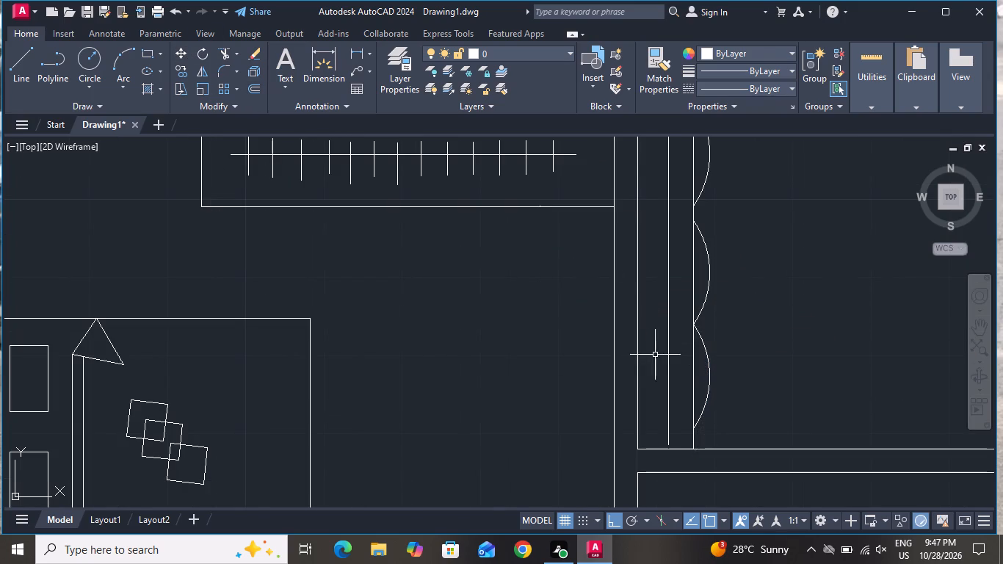
Draw a short horizontal hanger line across the vertical hanging rail, just below the rail's upper end.
{"action": "scroll", "coordinate": [647, 356], "scroll_direction": "down", "scroll_amount": 2}
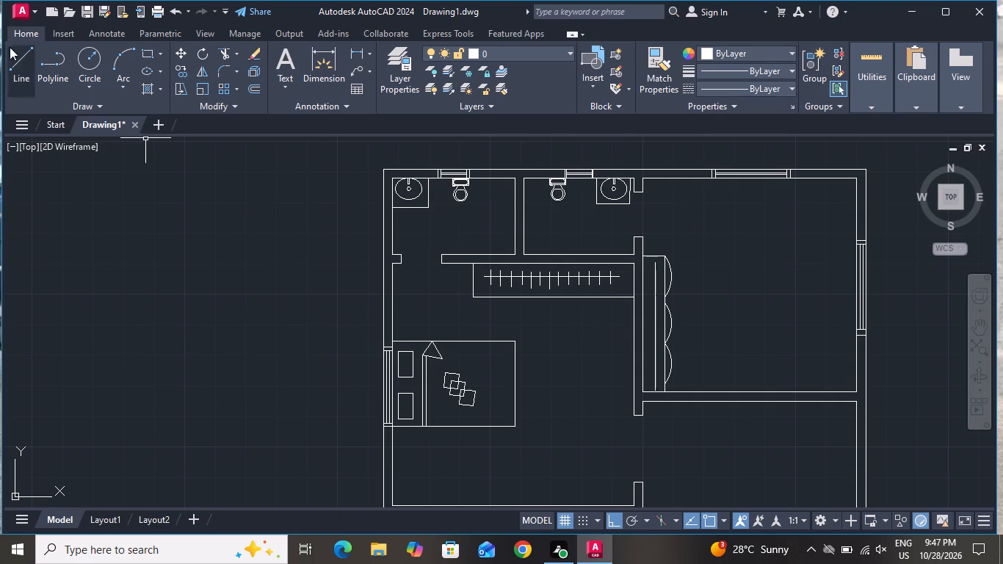
{"action": "left_click", "coordinate": [15, 59]}
{"action": "scroll", "coordinate": [659, 298], "scroll_direction": "up", "scroll_amount": 2}
{"action": "left_click", "coordinate": [632, 218]}
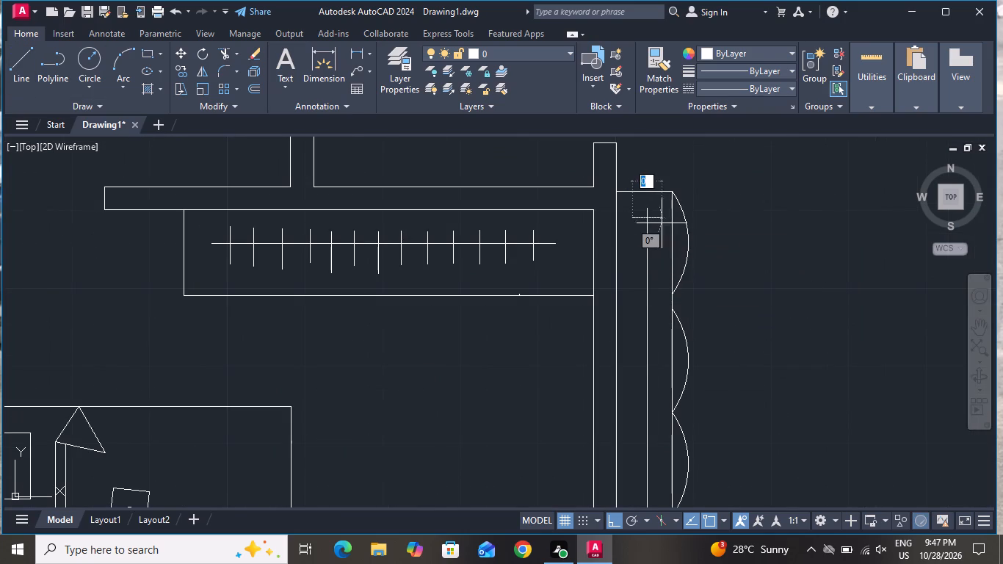
{"action": "left_click", "coordinate": [661, 217]}
{"action": "right_click", "coordinate": [661, 217]}
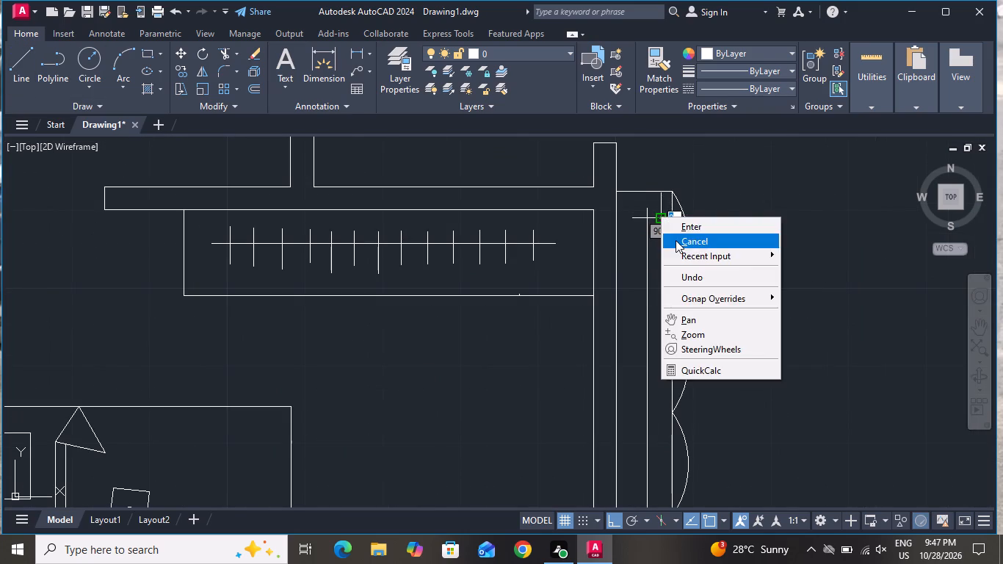
{"action": "left_click", "coordinate": [676, 240]}
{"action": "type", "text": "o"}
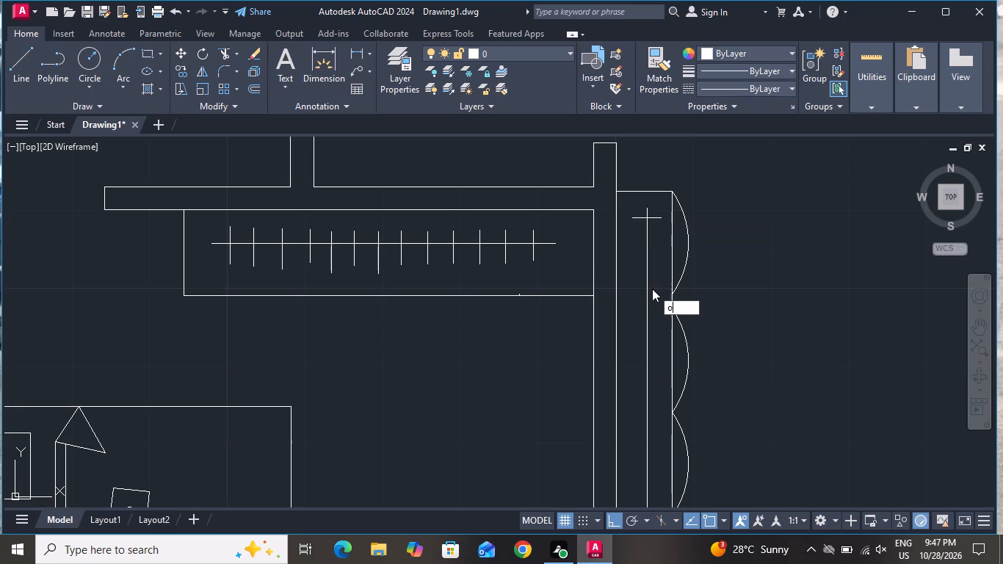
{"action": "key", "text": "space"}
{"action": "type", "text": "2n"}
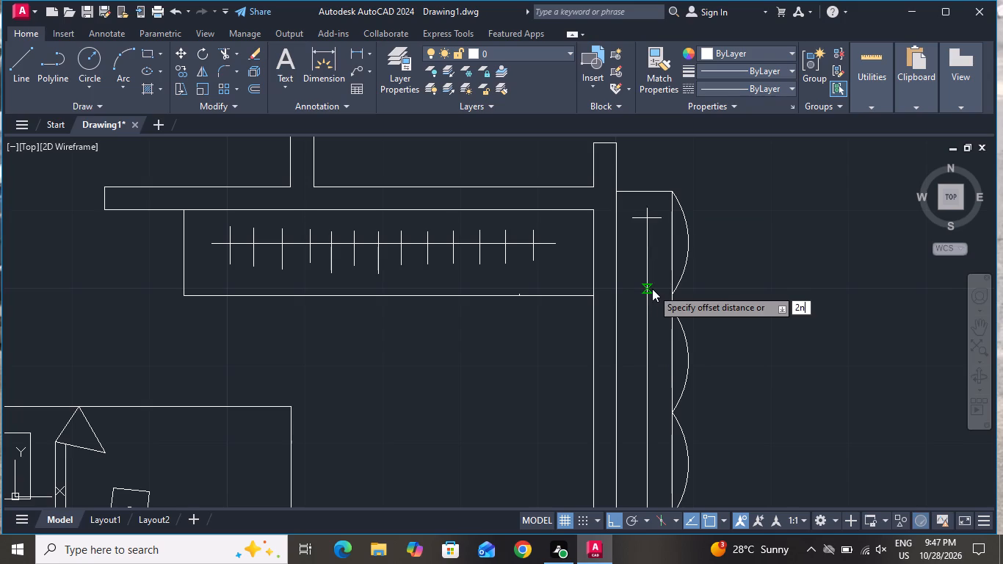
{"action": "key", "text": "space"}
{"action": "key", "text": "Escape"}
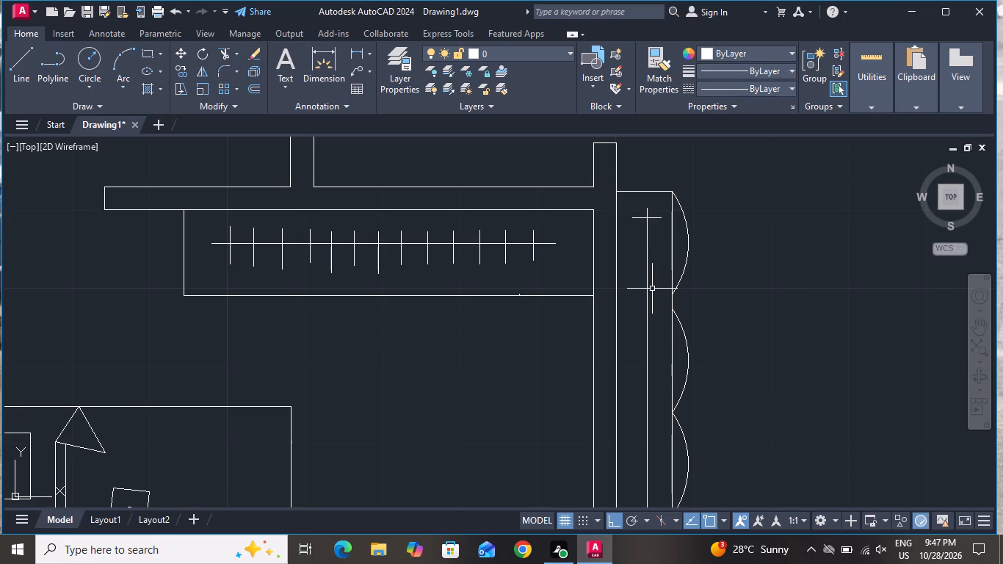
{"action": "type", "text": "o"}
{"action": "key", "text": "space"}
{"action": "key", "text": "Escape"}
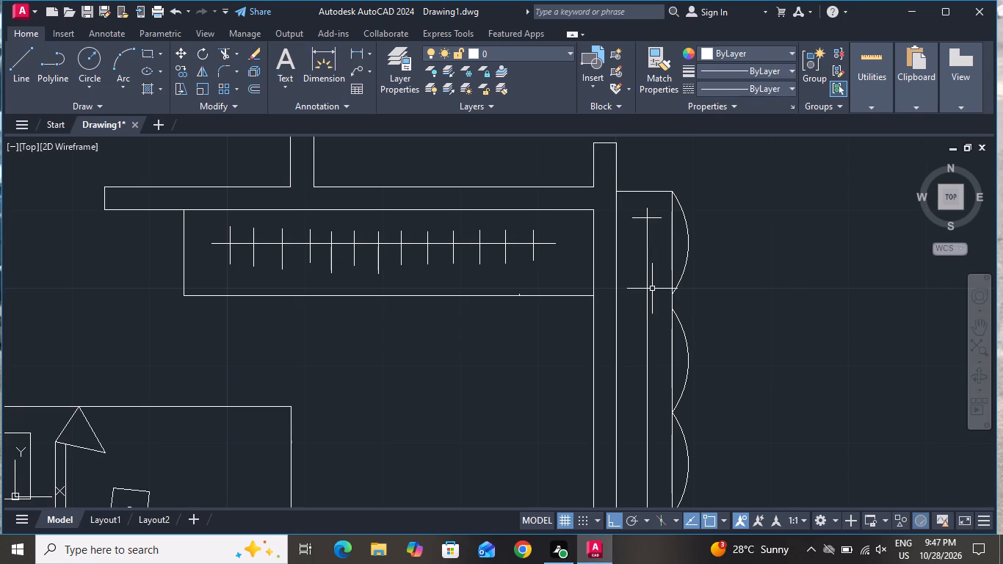
Offset the short hanger line downward by 2, placing a copy near the rail's lower end.
{"action": "type", "text": "o 2"}
{"action": "key", "text": "space"}
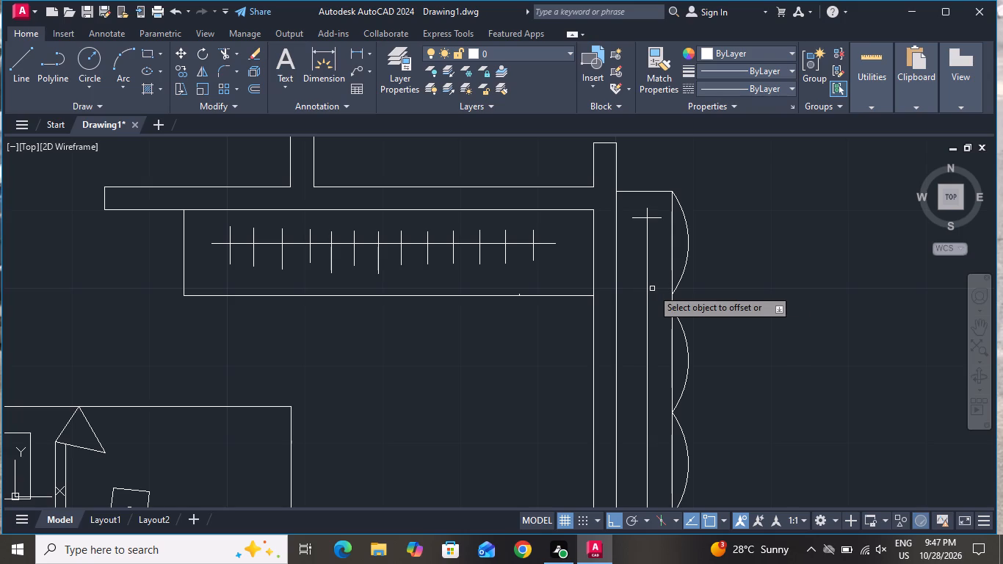
{"action": "scroll", "coordinate": [629, 179], "scroll_direction": "up", "scroll_amount": 1}
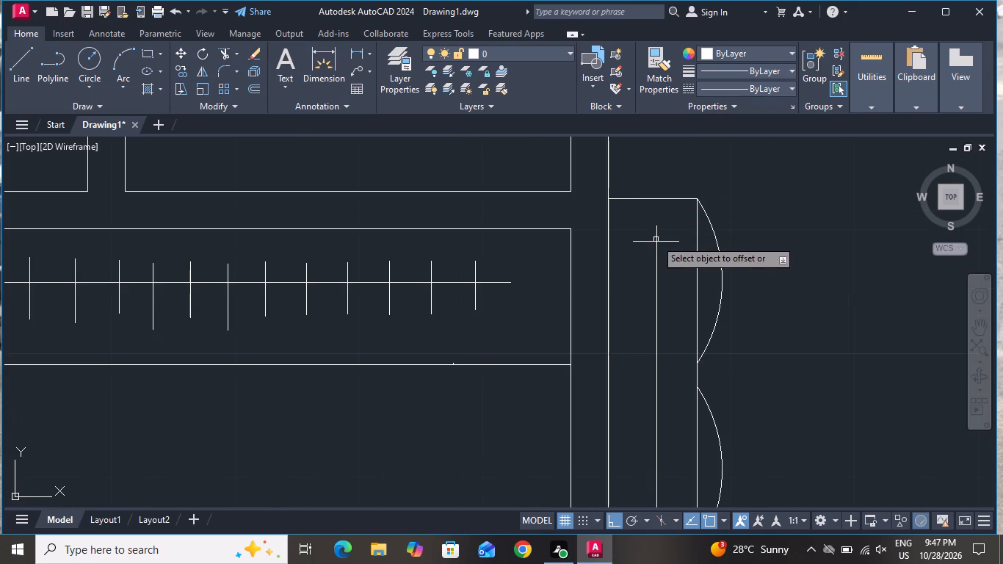
{"action": "left_click", "coordinate": [662, 241]}
{"action": "left_click", "coordinate": [670, 268]}
{"action": "scroll", "coordinate": [671, 247], "scroll_direction": "down", "scroll_amount": 2}
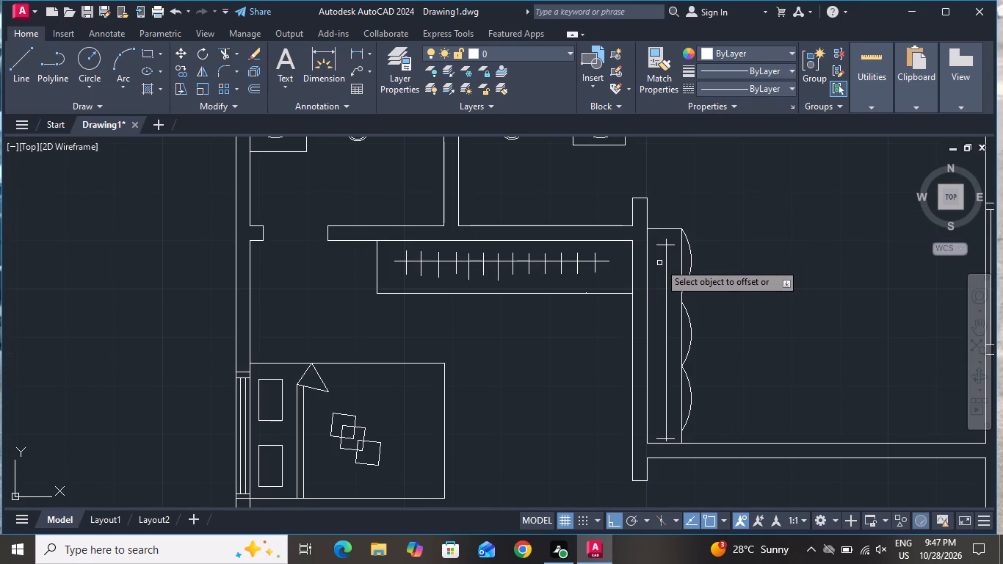
{"action": "key", "text": "Escape"}
Offset the upper hanger line downward by 0.1 five times in succession, starting a row of hangers along the rail.
{"action": "type", "text": "o"}
{"action": "key", "text": "space"}
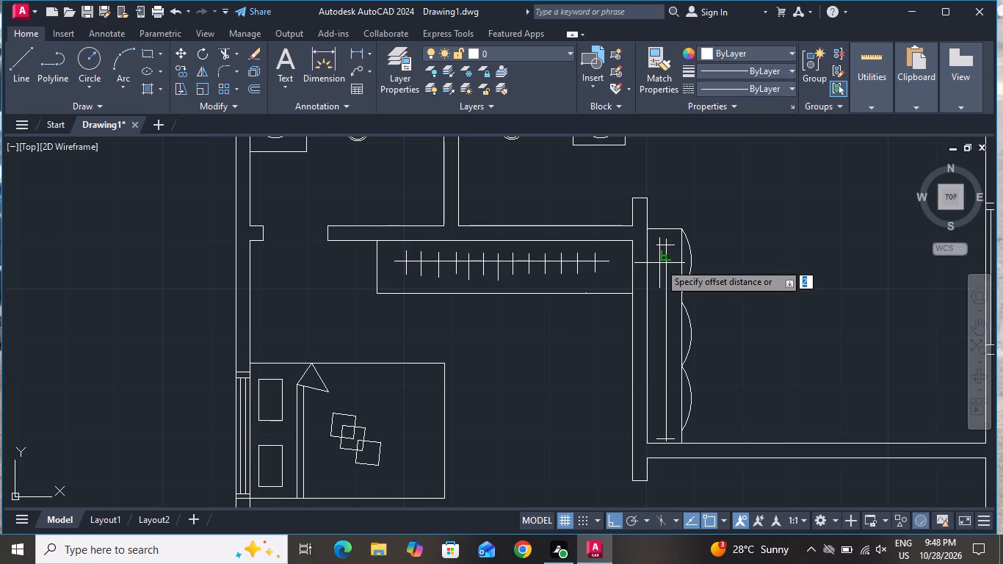
{"action": "type", "text": ".1"}
{"action": "key", "text": "space"}
{"action": "scroll", "coordinate": [665, 241], "scroll_direction": "up", "scroll_amount": 2}
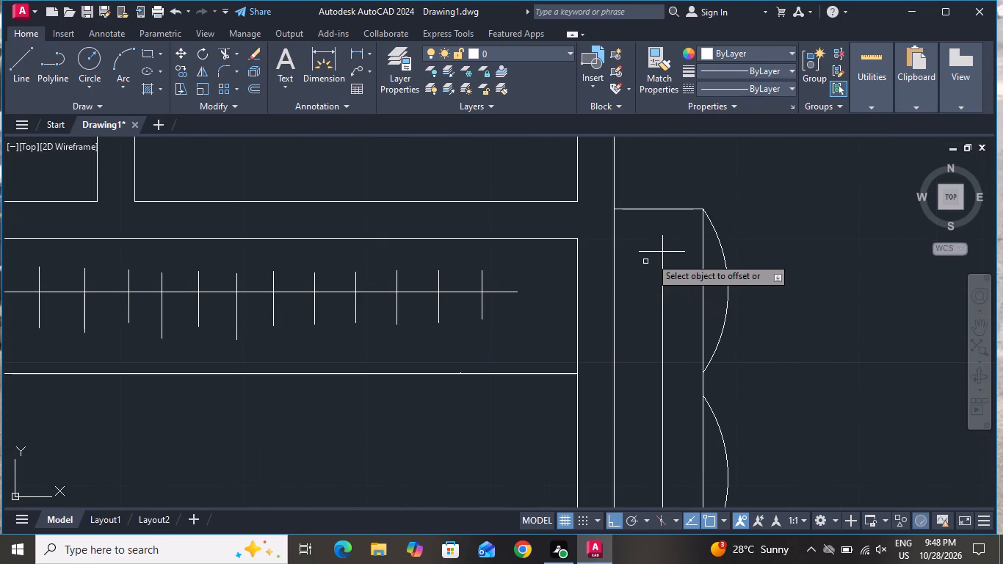
{"action": "left_click", "coordinate": [656, 250]}
{"action": "left_click", "coordinate": [653, 289]}
{"action": "left_click", "coordinate": [656, 273]}
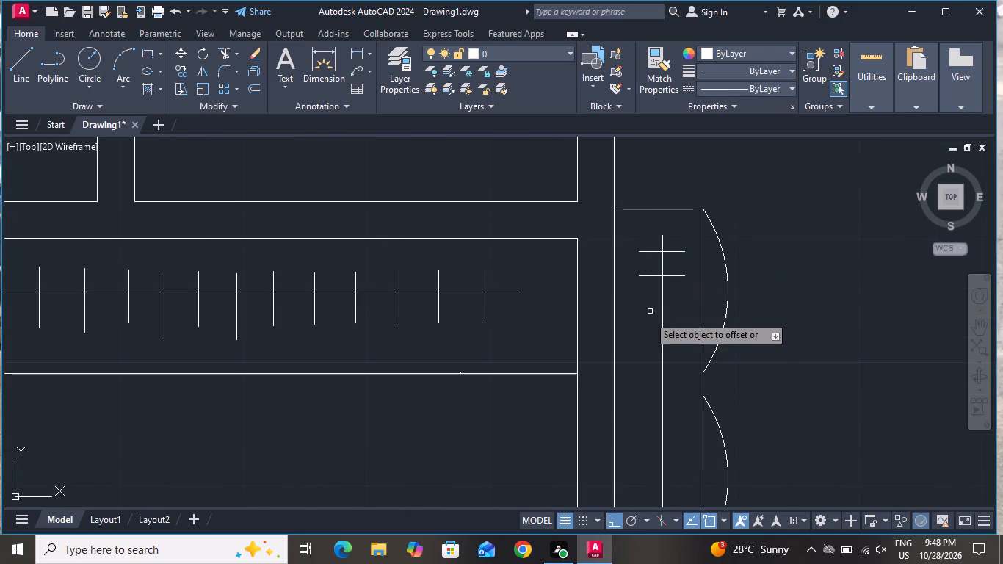
{"action": "left_click", "coordinate": [658, 275]}
{"action": "left_click", "coordinate": [637, 336]}
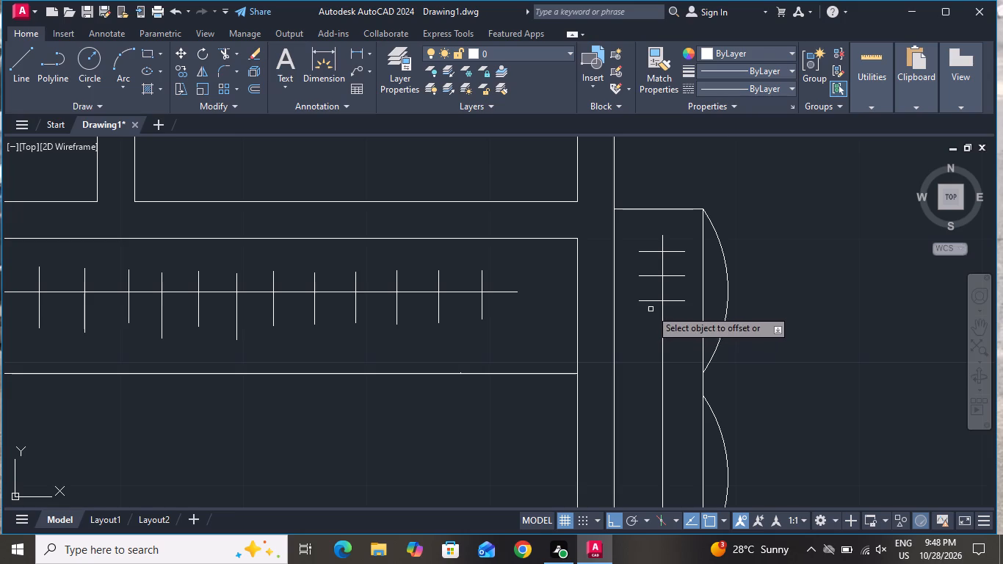
{"action": "left_click", "coordinate": [653, 300]}
{"action": "left_click", "coordinate": [643, 330]}
{"action": "left_click", "coordinate": [648, 325]}
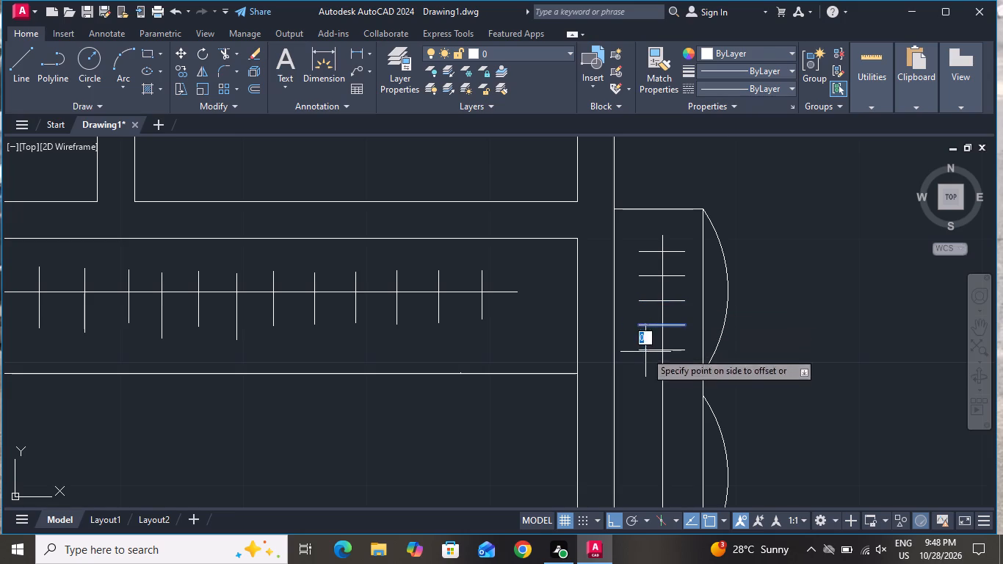
{"action": "left_click", "coordinate": [645, 353]}
{"action": "left_click", "coordinate": [646, 347]}
{"action": "left_click", "coordinate": [650, 349]}
{"action": "left_click", "coordinate": [647, 378]}
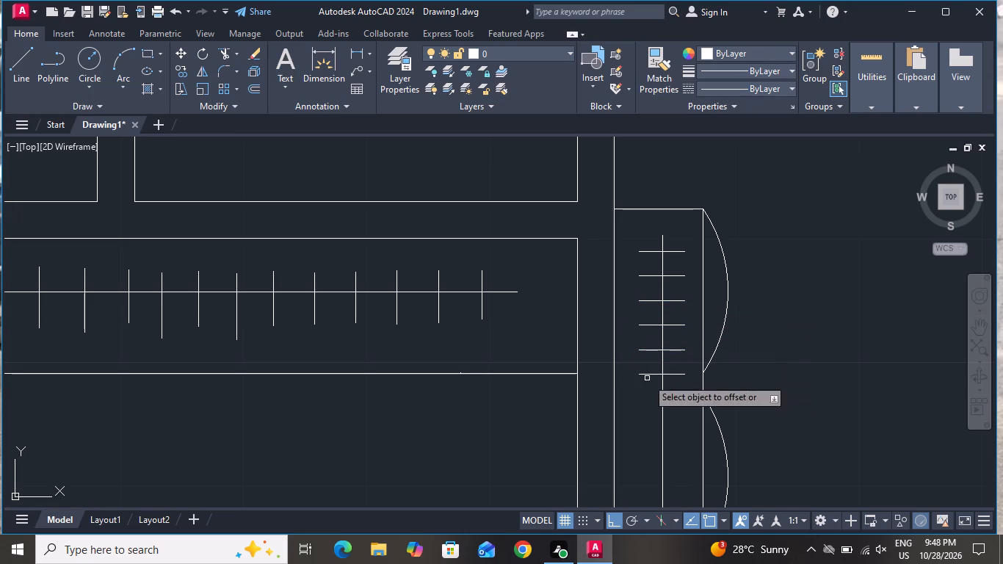
Continue the hanger row down the rail with six more successive offsets at the same 0.1 spacing.
{"action": "scroll", "coordinate": [676, 199], "scroll_direction": "down", "scroll_amount": 3}
{"action": "scroll", "coordinate": [675, 224], "scroll_direction": "up", "scroll_amount": 1}
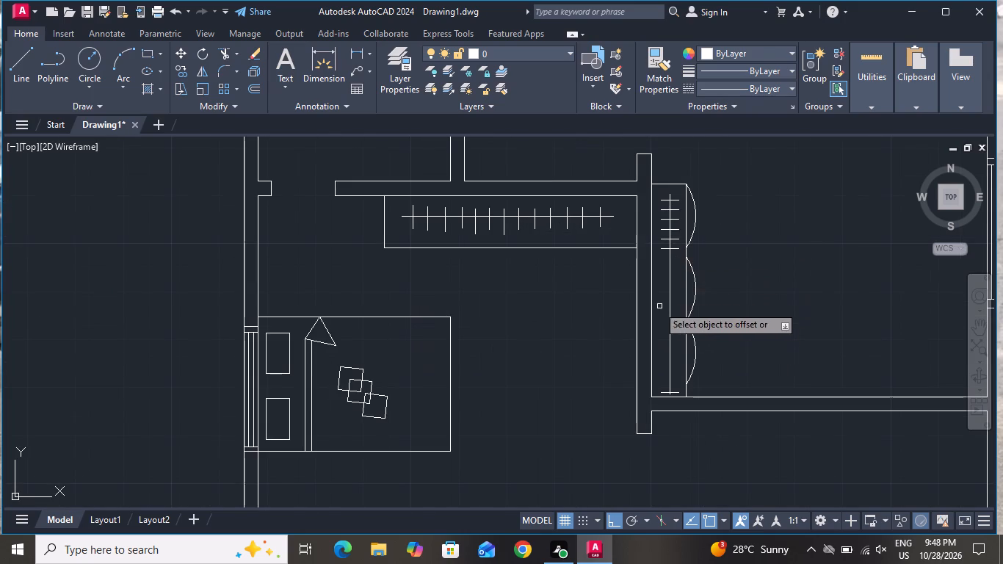
{"action": "left_click", "coordinate": [667, 250]}
{"action": "left_click", "coordinate": [665, 273]}
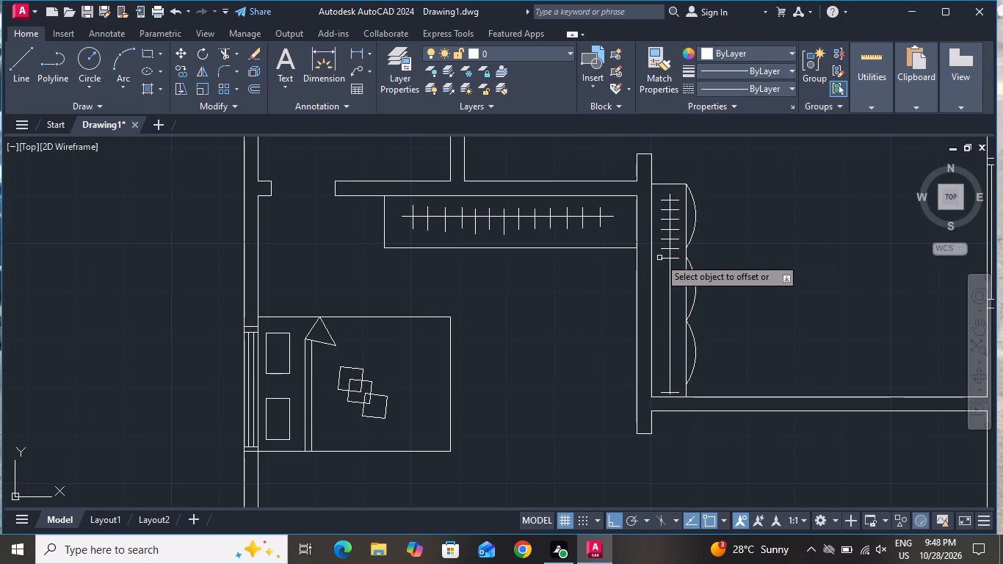
{"action": "left_click", "coordinate": [659, 258]}
{"action": "left_click", "coordinate": [665, 283]}
{"action": "left_click", "coordinate": [664, 268]}
{"action": "left_click", "coordinate": [660, 284]}
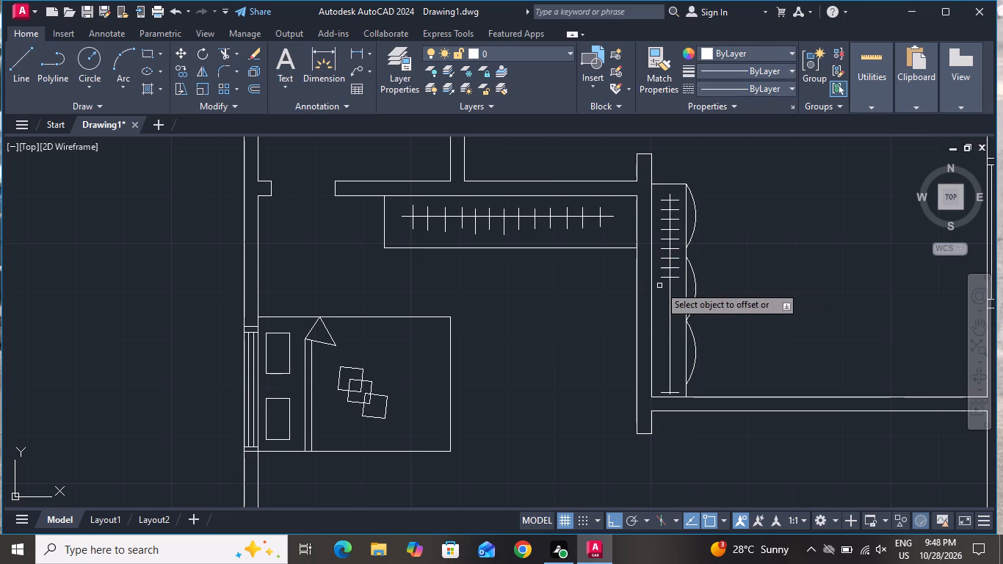
{"action": "left_click", "coordinate": [664, 275]}
{"action": "left_click", "coordinate": [670, 322]}
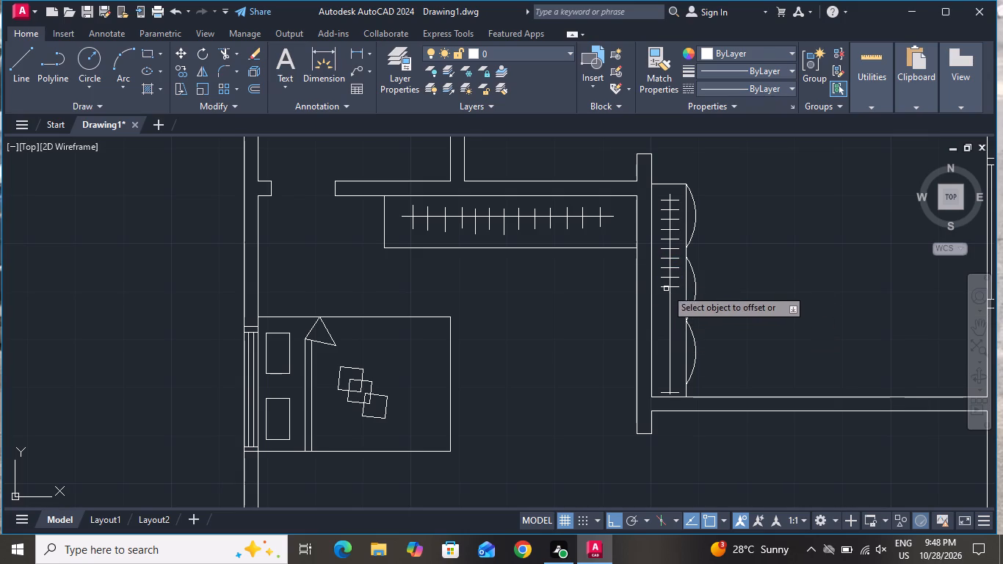
{"action": "left_click", "coordinate": [664, 288]}
{"action": "left_click", "coordinate": [657, 314]}
{"action": "left_click", "coordinate": [663, 296]}
{"action": "left_click", "coordinate": [662, 309]}
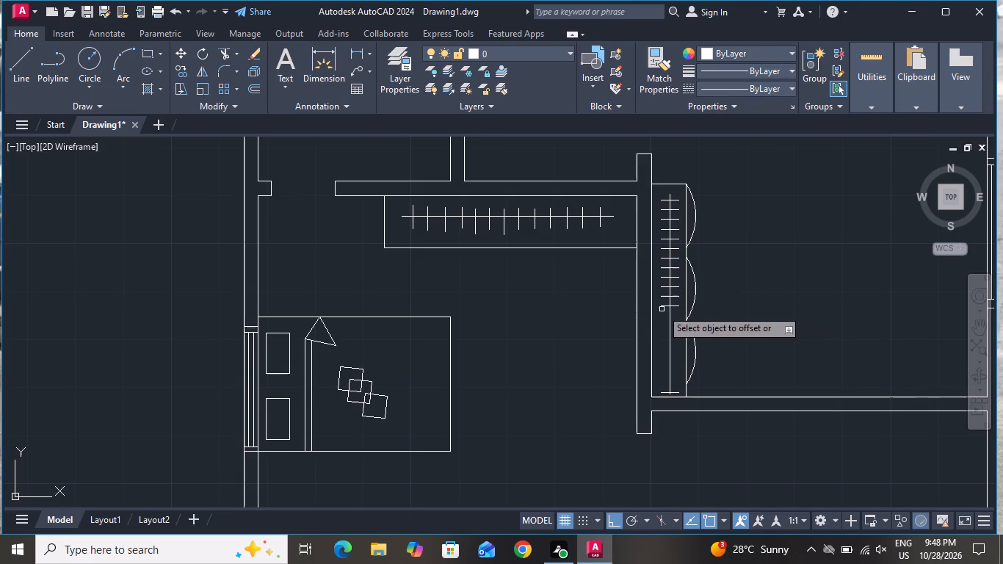
Continue the hanger row down the vertical rail with five more successive offsets at the same 0.1 spacing.
{"action": "left_click", "coordinate": [662, 306]}
{"action": "left_click", "coordinate": [661, 337]}
{"action": "left_click", "coordinate": [665, 316]}
{"action": "left_click", "coordinate": [658, 341]}
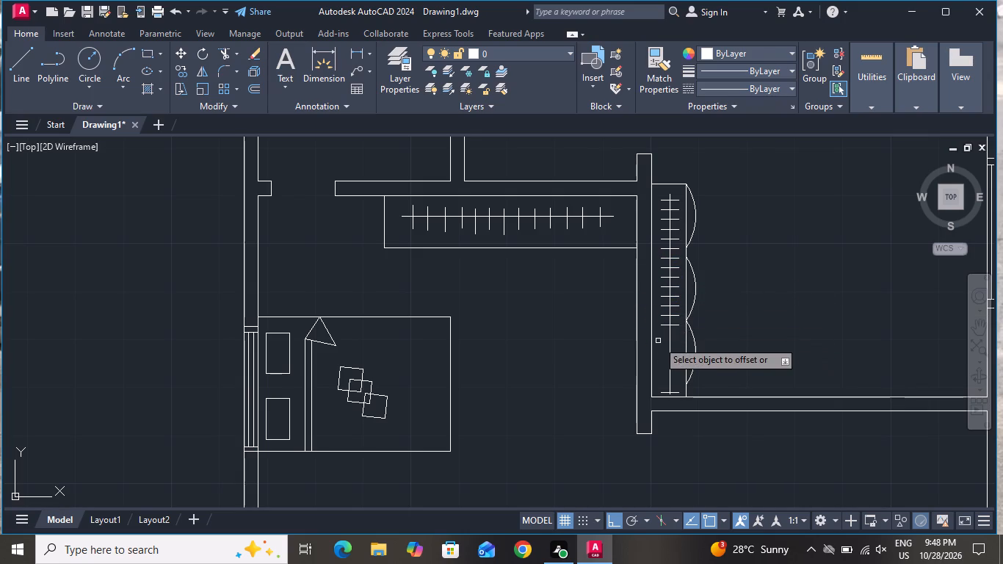
{"action": "left_click", "coordinate": [662, 323]}
{"action": "left_click", "coordinate": [665, 325]}
{"action": "left_click", "coordinate": [662, 348]}
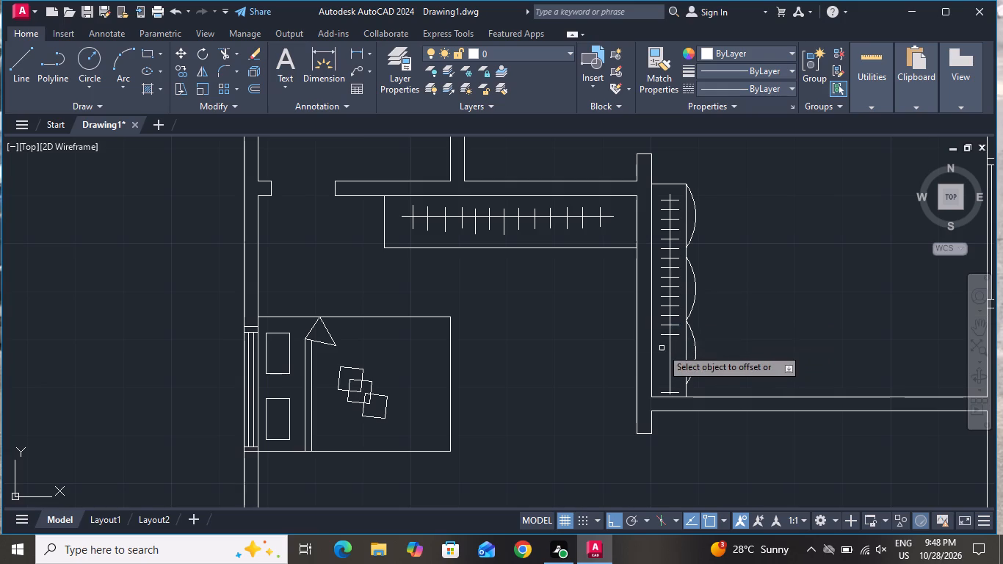
{"action": "left_click", "coordinate": [664, 336]}
{"action": "left_click", "coordinate": [659, 356]}
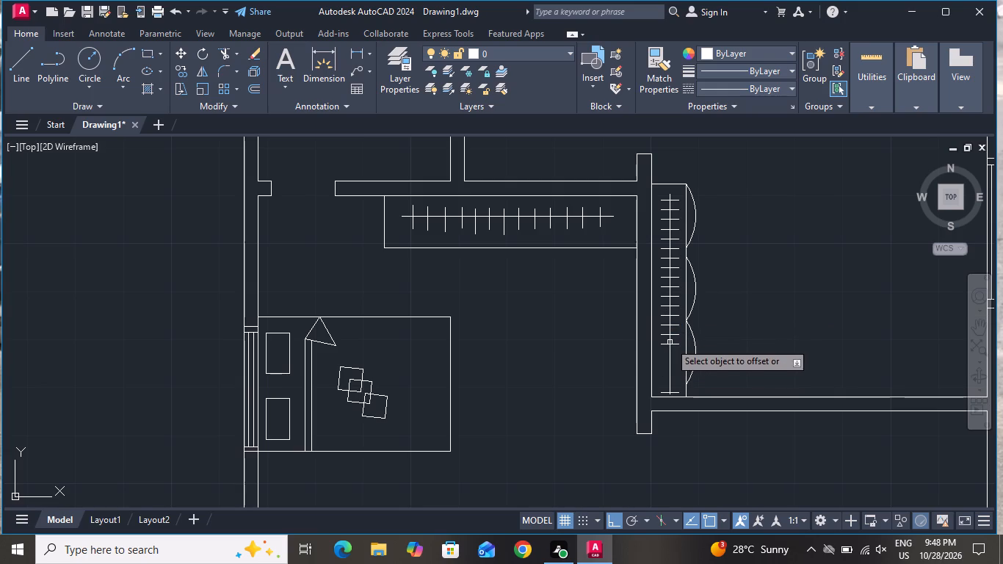
{"action": "left_click", "coordinate": [665, 346]}
{"action": "left_click", "coordinate": [664, 361]}
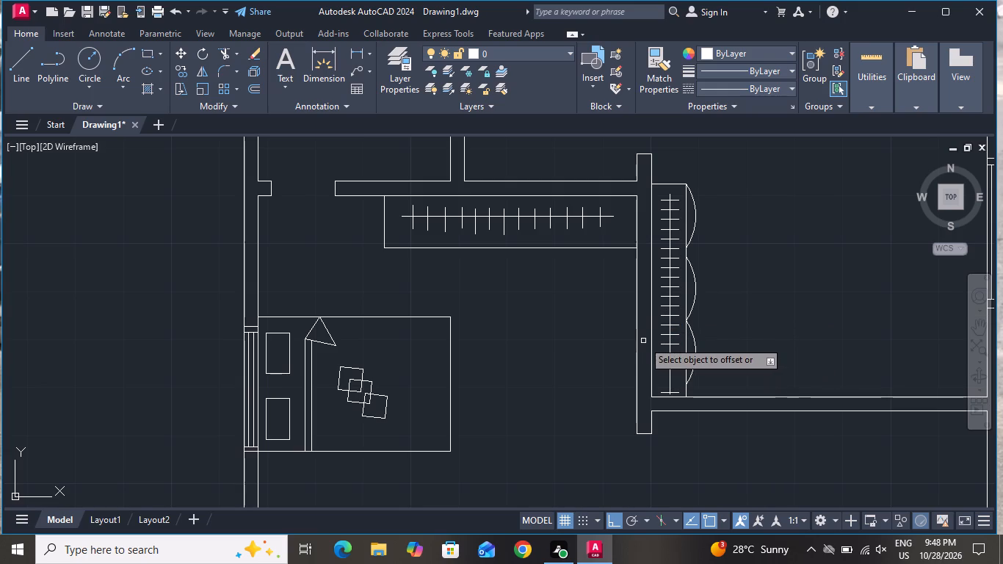
Offset the lowest hanger of the row downward three more times at 0.1 spacing, filling the gap to the rail's lower end.
{"action": "scroll", "coordinate": [662, 373], "scroll_direction": "up", "scroll_amount": 1}
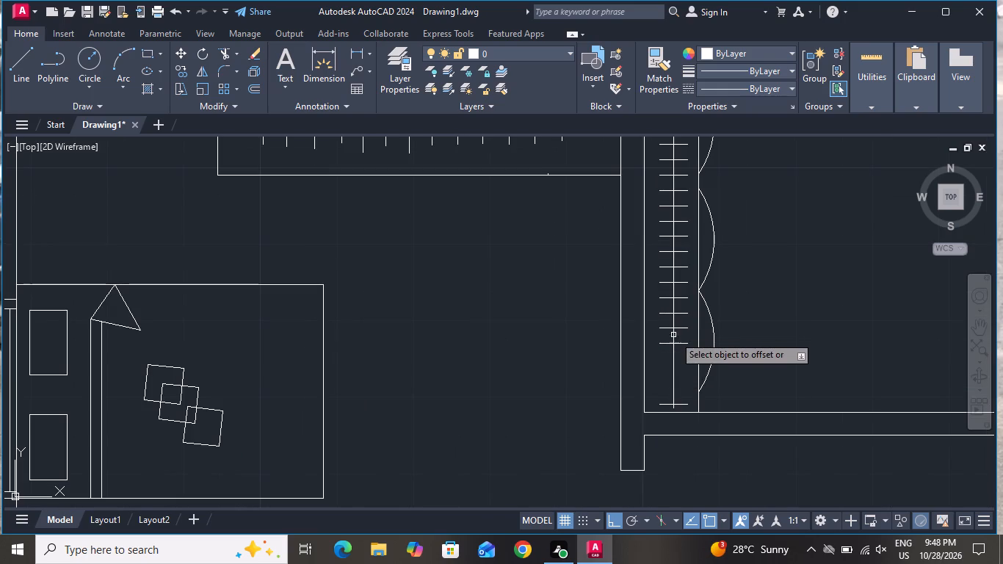
{"action": "left_click", "coordinate": [685, 344]}
{"action": "left_click", "coordinate": [687, 386]}
{"action": "left_click", "coordinate": [687, 360]}
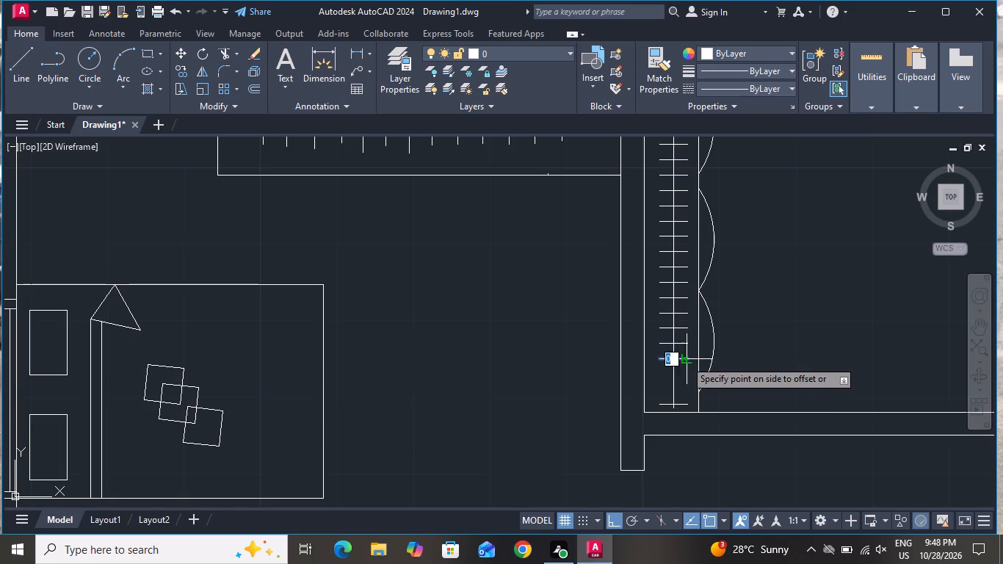
{"action": "left_click", "coordinate": [685, 381]}
{"action": "left_click", "coordinate": [683, 375]}
{"action": "left_click", "coordinate": [679, 395]}
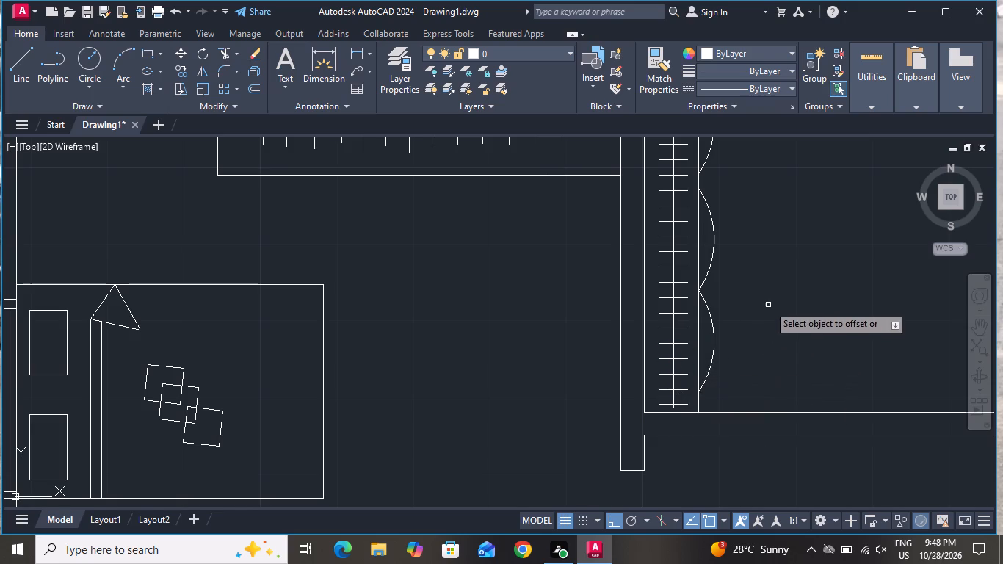
{"action": "right_click", "coordinate": [769, 303]}
{"action": "left_click", "coordinate": [791, 319]}
Draw a small bedside table rectangle just above the bed's upper edge, beside the outer wall.
{"action": "scroll", "coordinate": [703, 351], "scroll_direction": "down", "scroll_amount": 2}
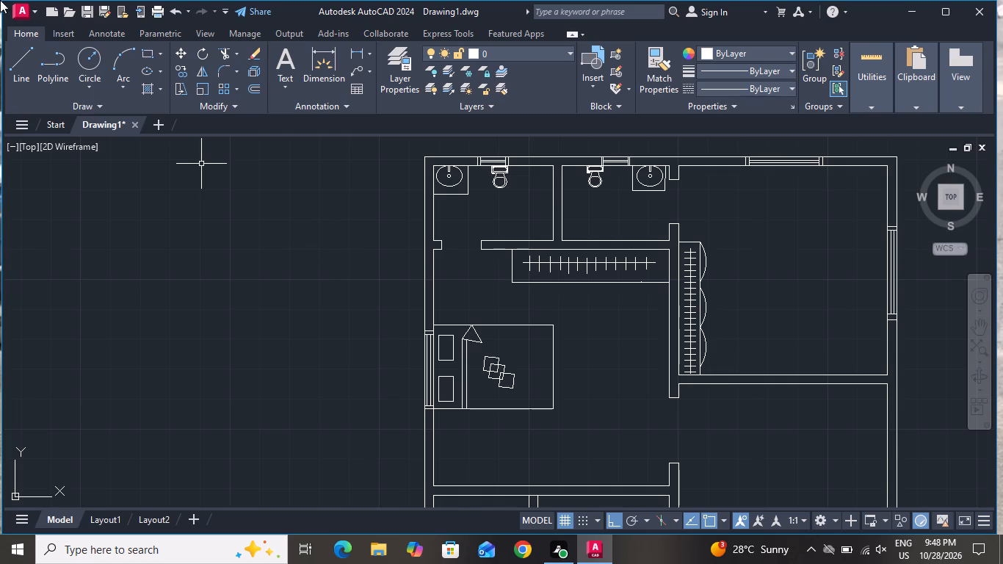
{"action": "left_click", "coordinate": [149, 53]}
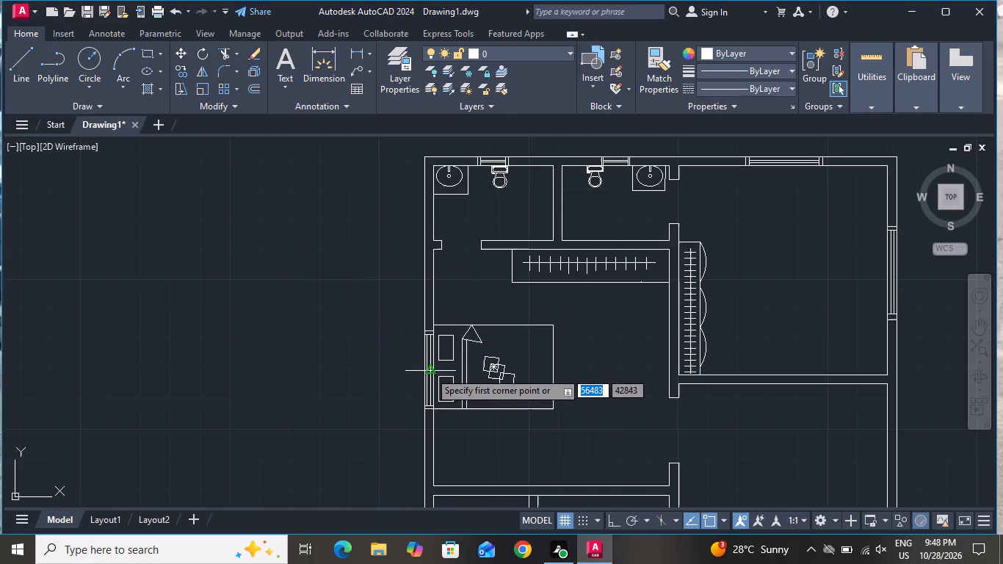
{"action": "scroll", "coordinate": [432, 372], "scroll_direction": "up", "scroll_amount": 2}
{"action": "scroll", "coordinate": [452, 337], "scroll_direction": "down", "scroll_amount": 1}
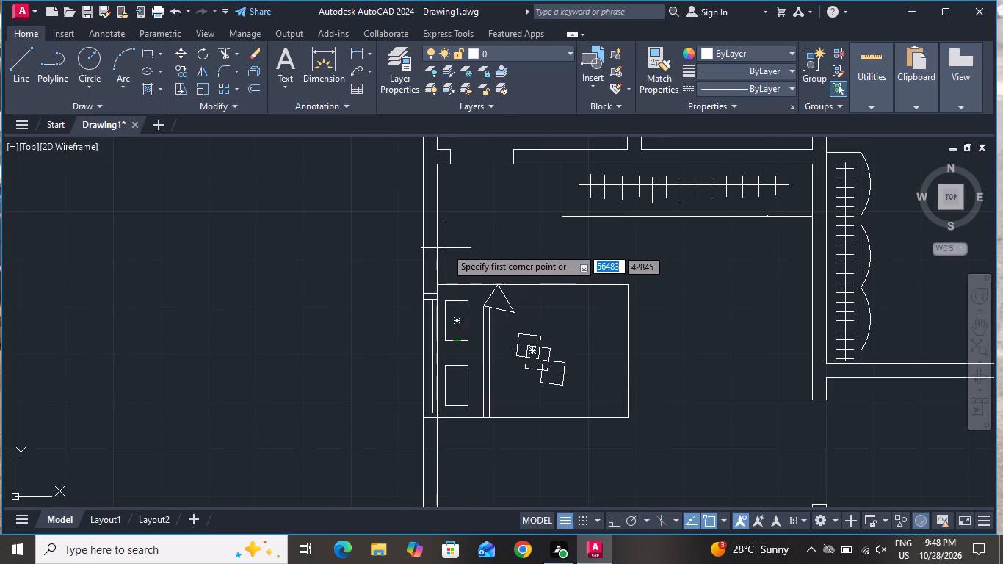
{"action": "left_click", "coordinate": [447, 245]}
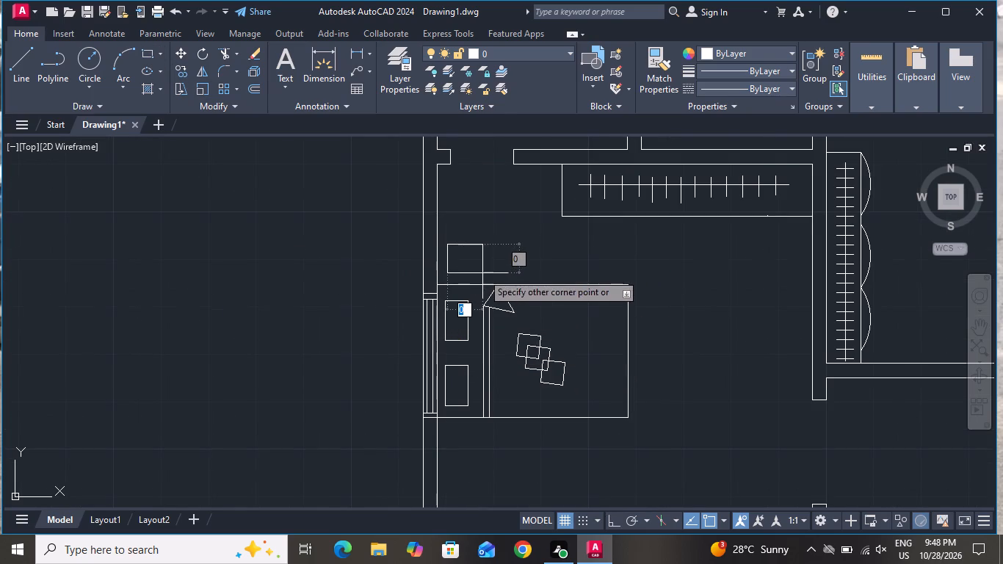
{"action": "left_click", "coordinate": [485, 275]}
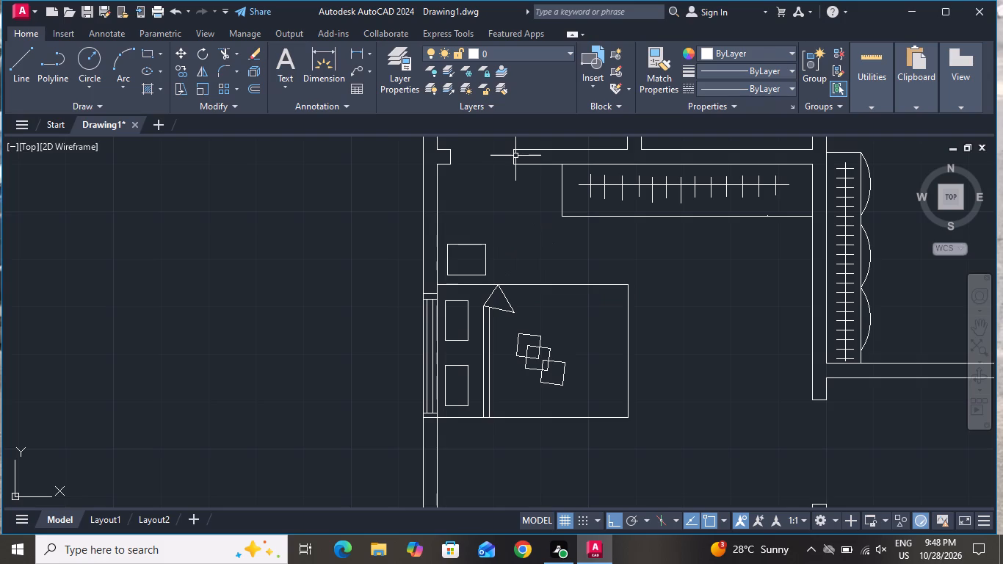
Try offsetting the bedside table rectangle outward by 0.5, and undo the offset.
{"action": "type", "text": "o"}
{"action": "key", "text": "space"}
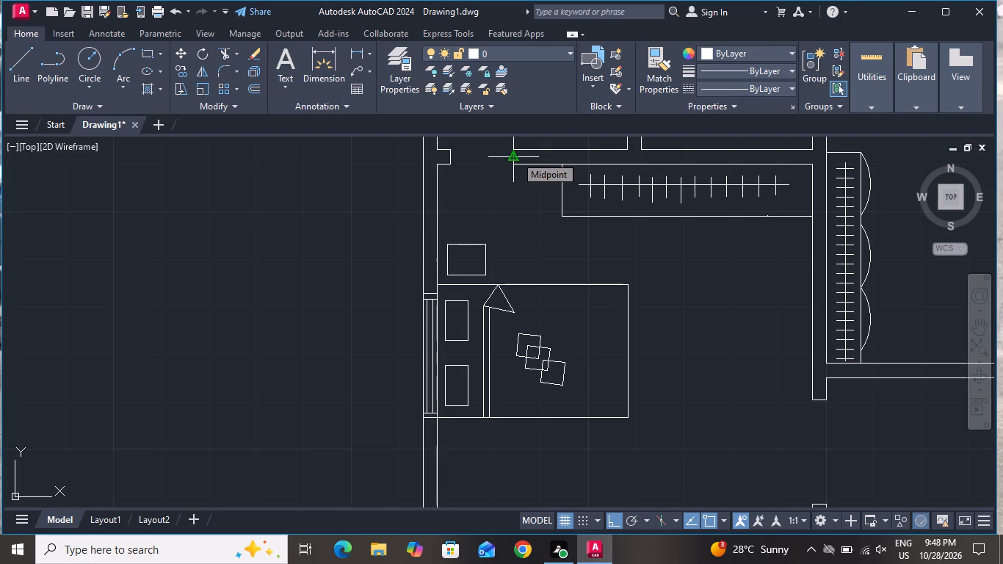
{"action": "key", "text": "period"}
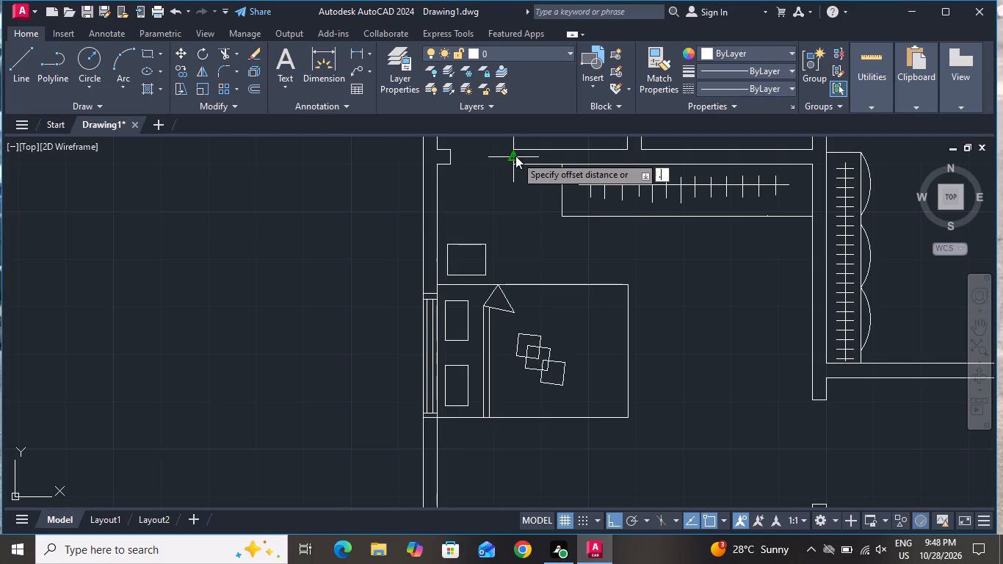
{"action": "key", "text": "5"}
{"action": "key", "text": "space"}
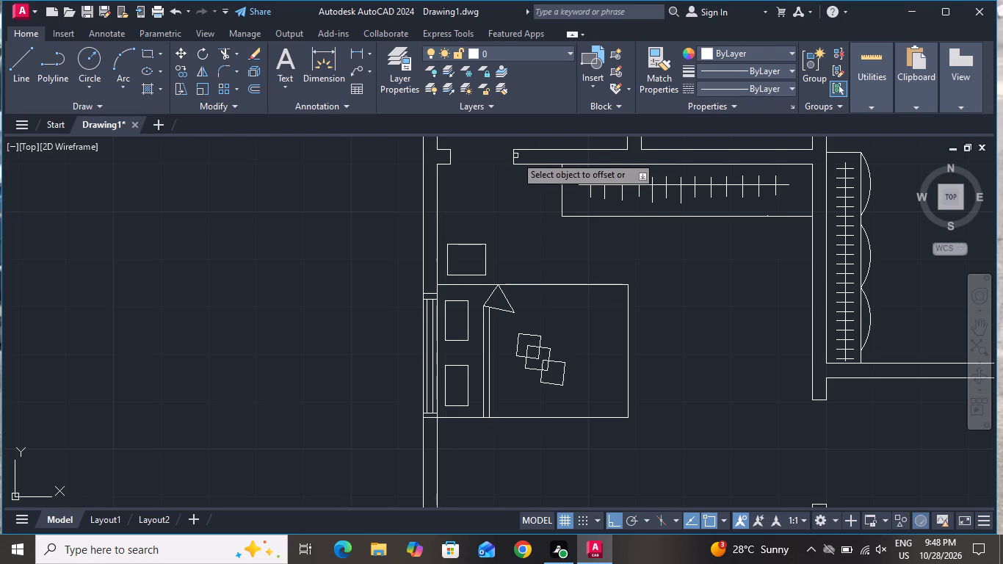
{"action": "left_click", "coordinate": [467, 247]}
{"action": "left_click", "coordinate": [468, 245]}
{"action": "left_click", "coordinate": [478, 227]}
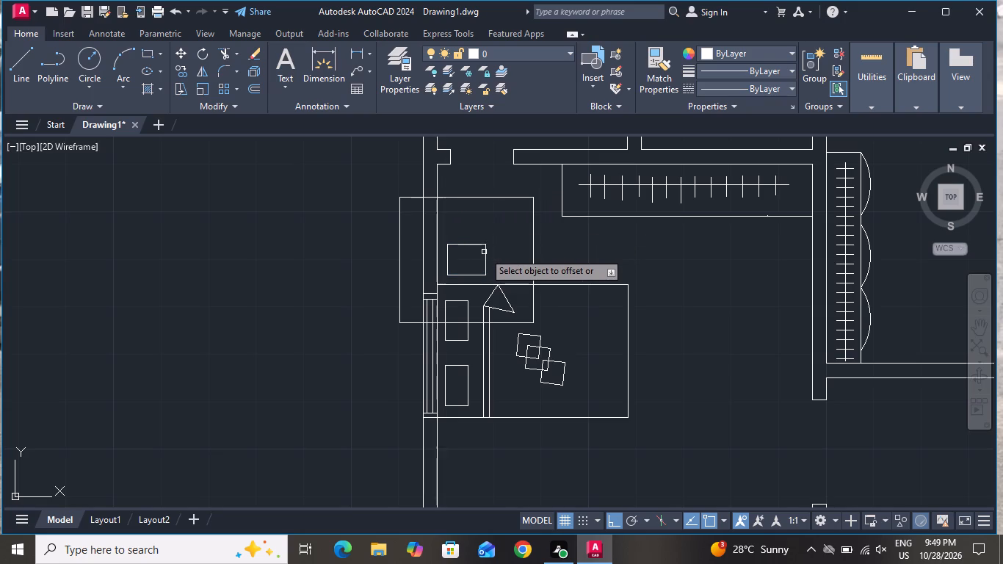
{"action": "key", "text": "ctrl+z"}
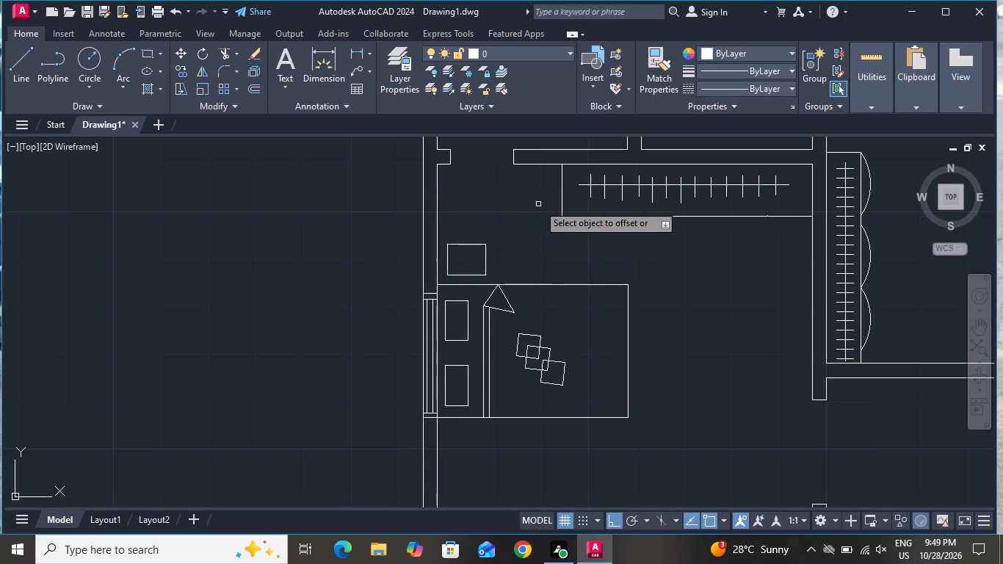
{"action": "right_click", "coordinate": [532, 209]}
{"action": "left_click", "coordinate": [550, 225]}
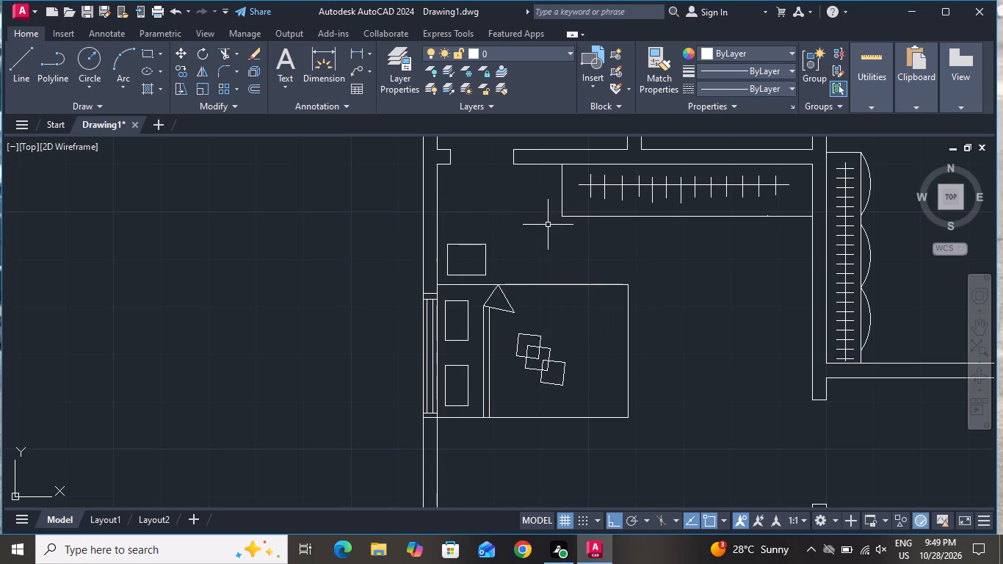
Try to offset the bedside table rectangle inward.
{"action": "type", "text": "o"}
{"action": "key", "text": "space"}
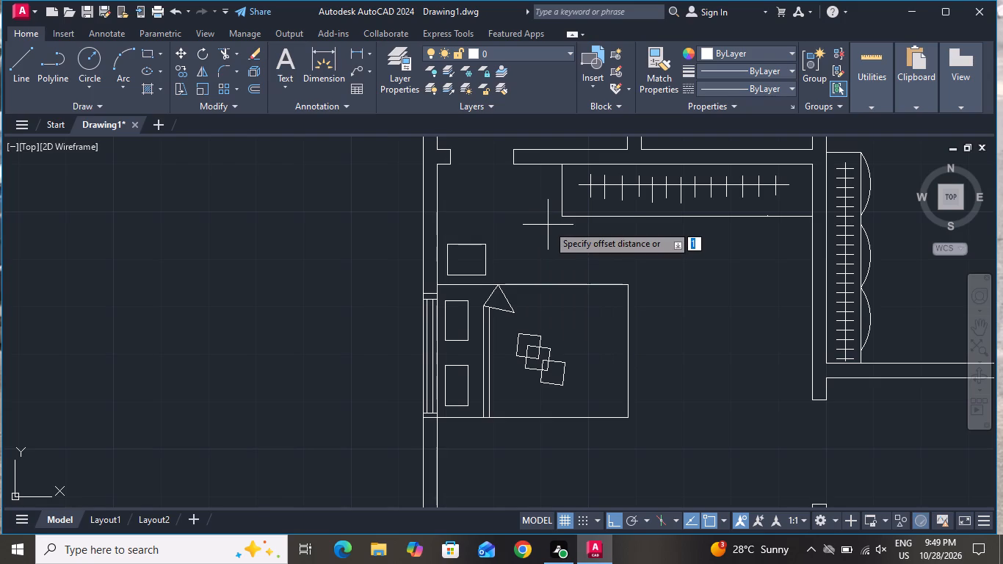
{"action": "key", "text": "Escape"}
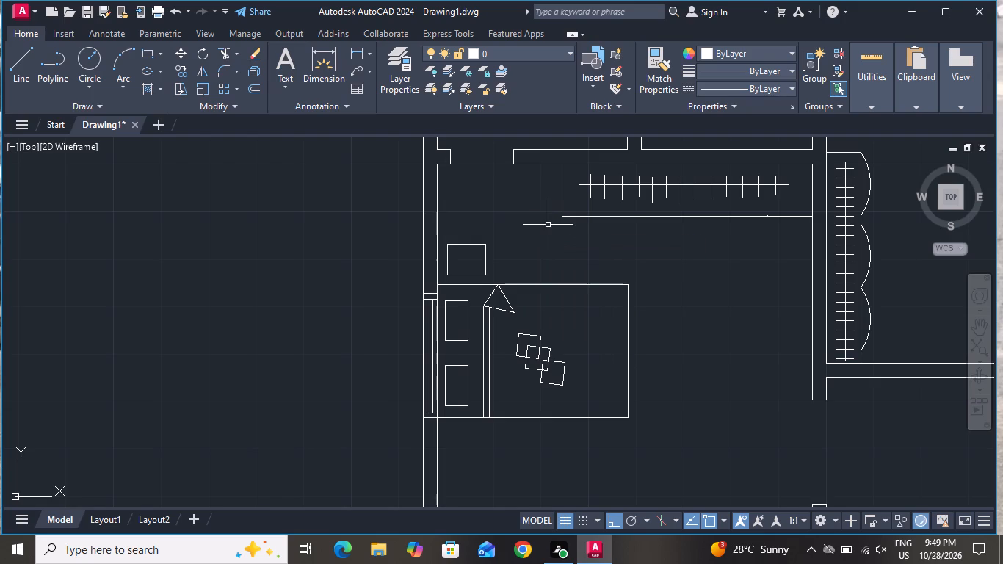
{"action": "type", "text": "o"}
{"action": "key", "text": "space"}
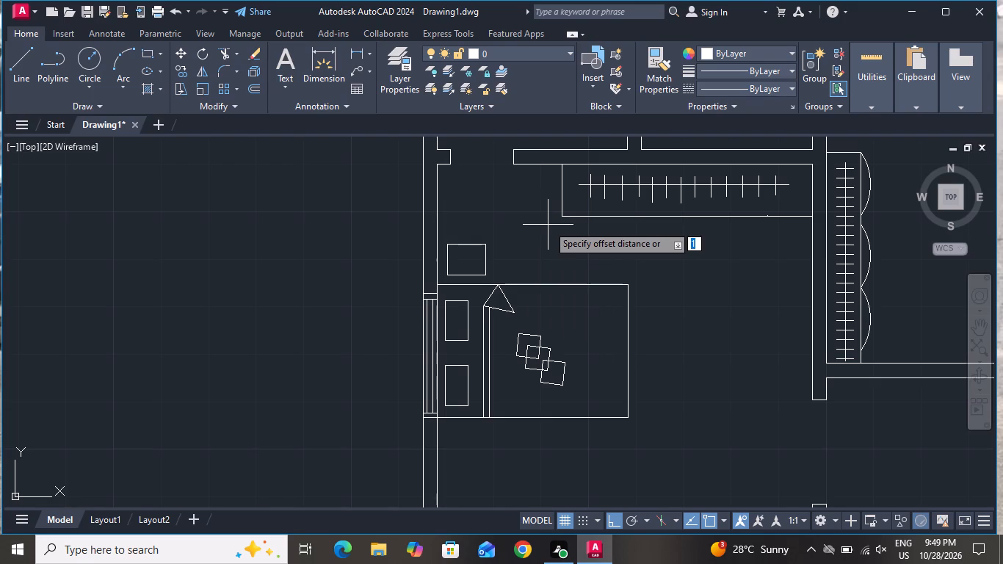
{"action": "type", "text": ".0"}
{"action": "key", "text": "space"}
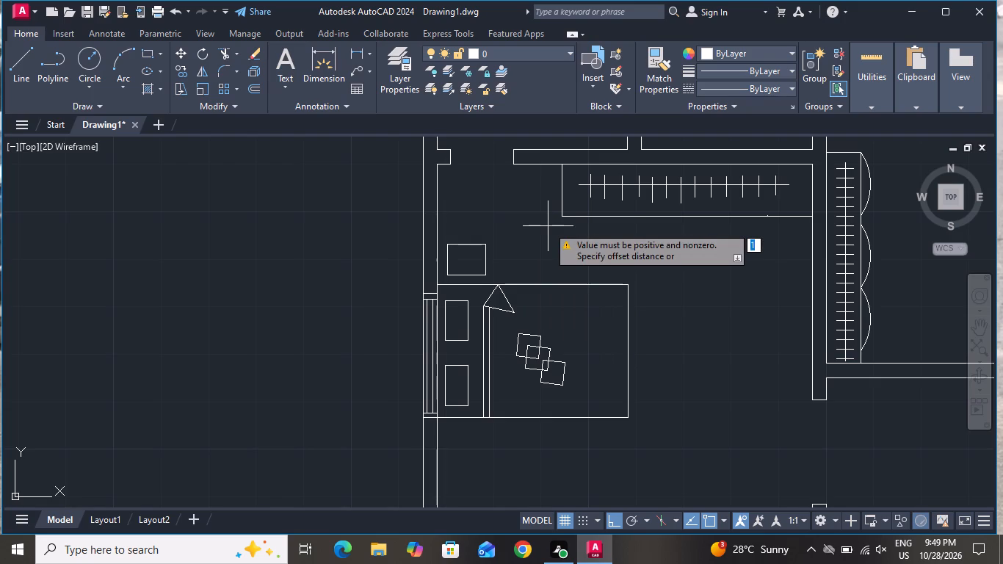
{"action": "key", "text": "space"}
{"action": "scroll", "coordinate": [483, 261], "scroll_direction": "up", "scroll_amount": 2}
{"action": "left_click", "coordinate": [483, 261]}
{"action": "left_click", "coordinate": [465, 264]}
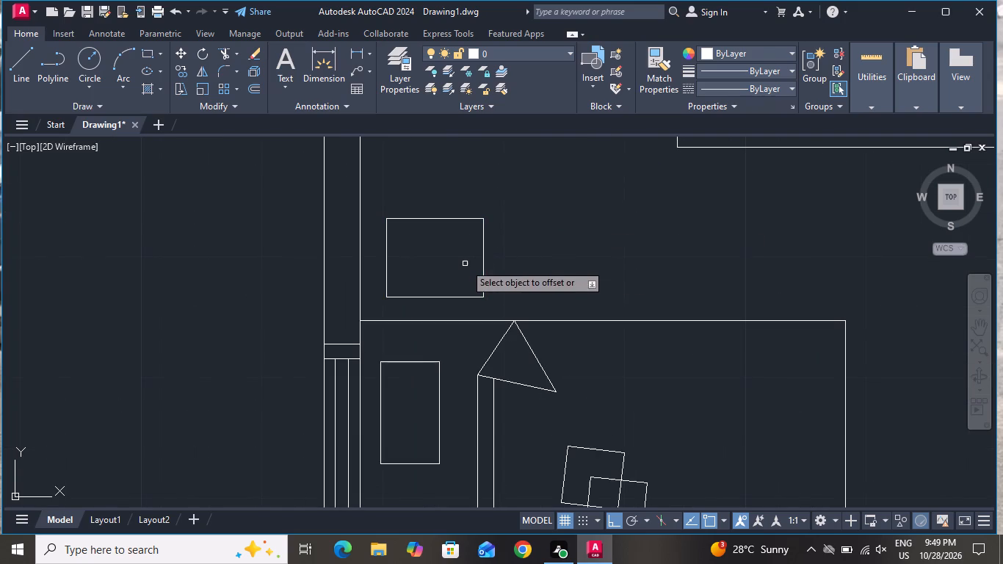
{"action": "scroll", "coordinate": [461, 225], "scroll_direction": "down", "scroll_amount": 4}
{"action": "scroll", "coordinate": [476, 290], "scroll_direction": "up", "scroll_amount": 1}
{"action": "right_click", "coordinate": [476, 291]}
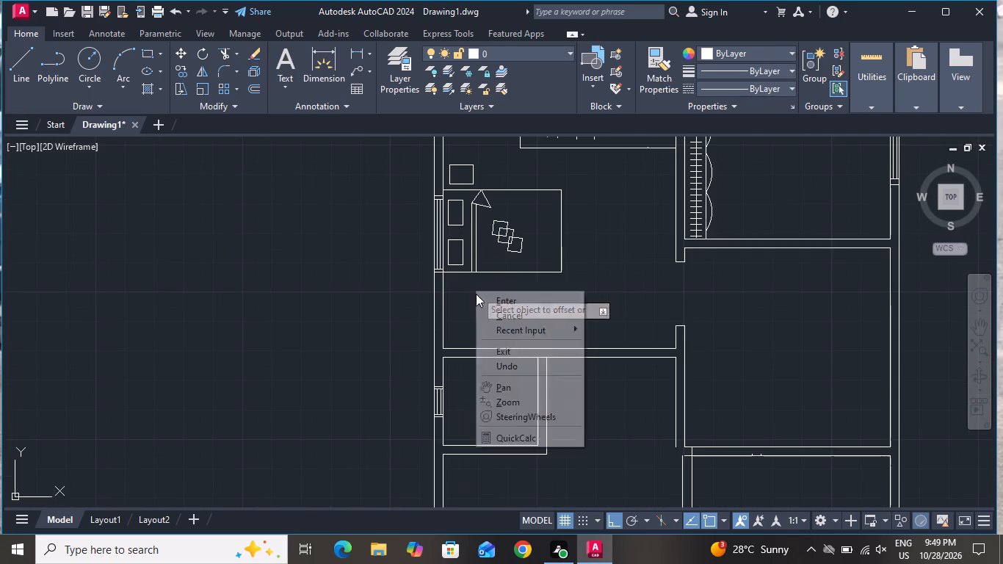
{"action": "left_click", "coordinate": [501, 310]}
Draw a small circle centred in the bedside table rectangle as the lamp.
{"action": "left_click", "coordinate": [95, 62]}
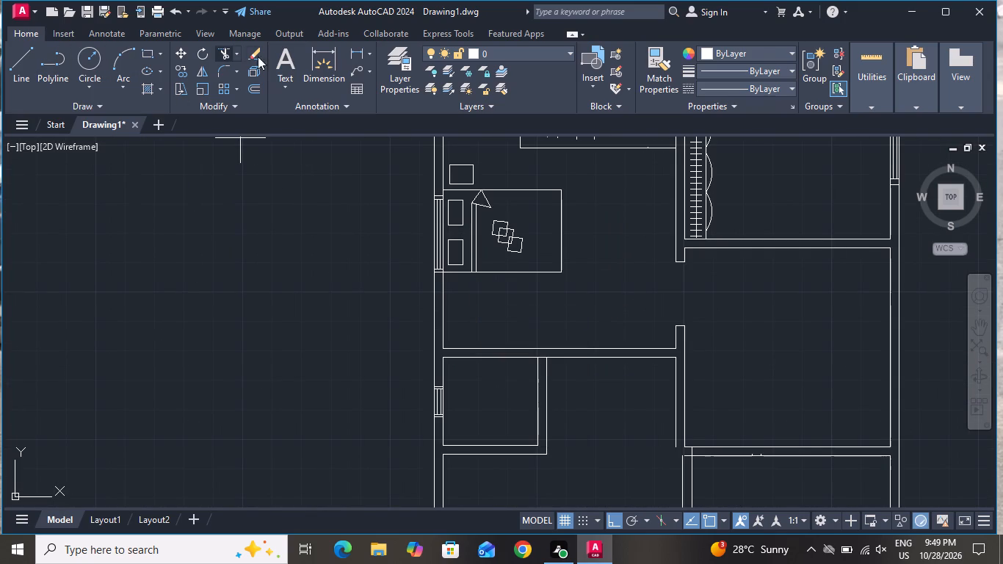
{"action": "scroll", "coordinate": [457, 156], "scroll_direction": "up", "scroll_amount": 3}
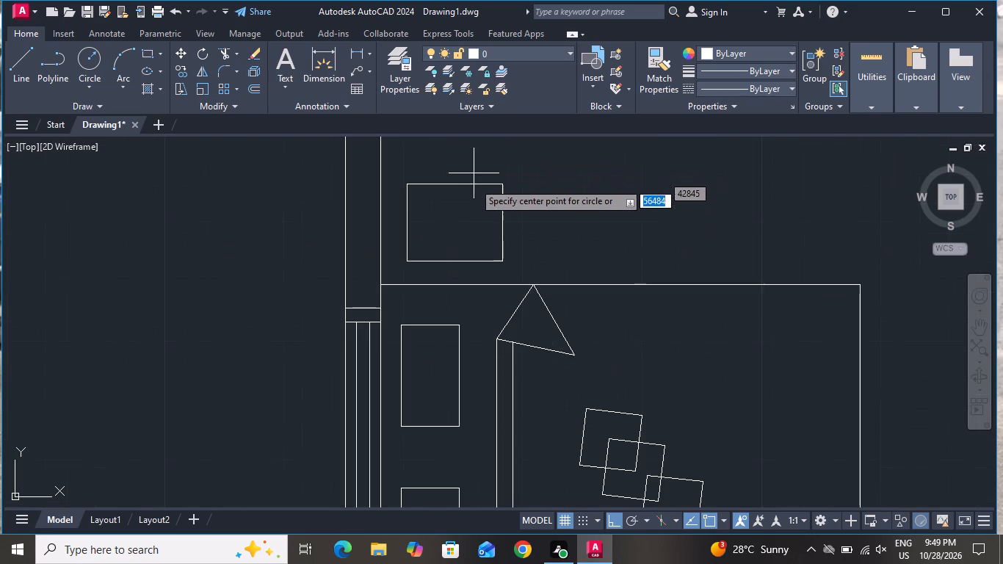
{"action": "left_click", "coordinate": [453, 225]}
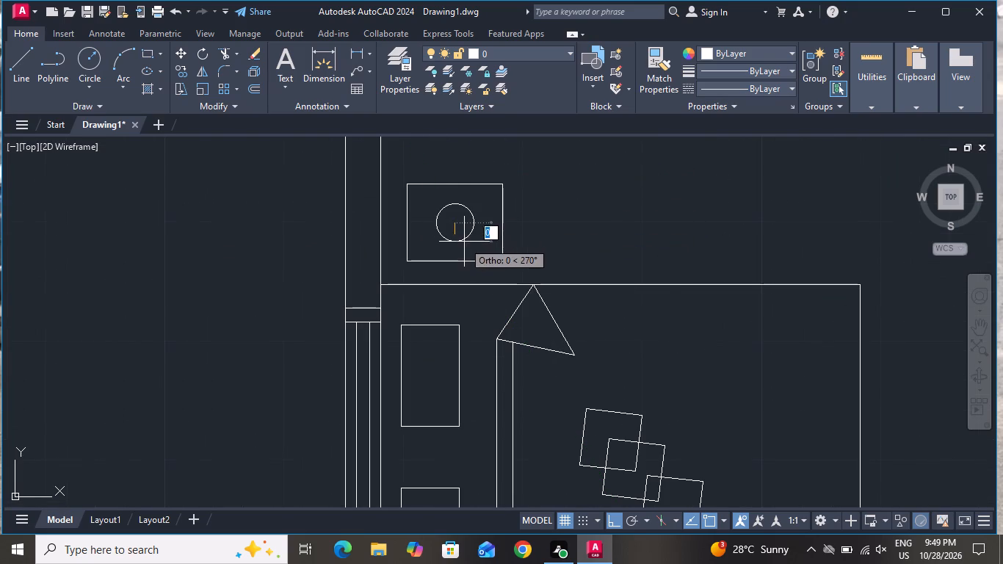
{"action": "left_click", "coordinate": [464, 241]}
Draw a horizontal and a vertical line crossing at the lamp circle's centre, both extending past the circle within the bedside table.
{"action": "left_click", "coordinate": [26, 59]}
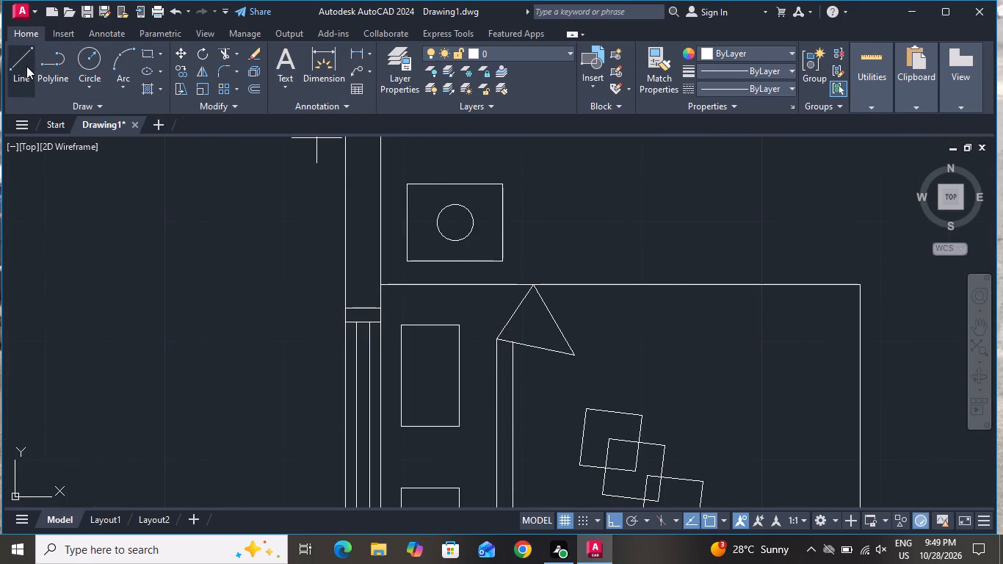
{"action": "scroll", "coordinate": [469, 219], "scroll_direction": "up", "scroll_amount": 1}
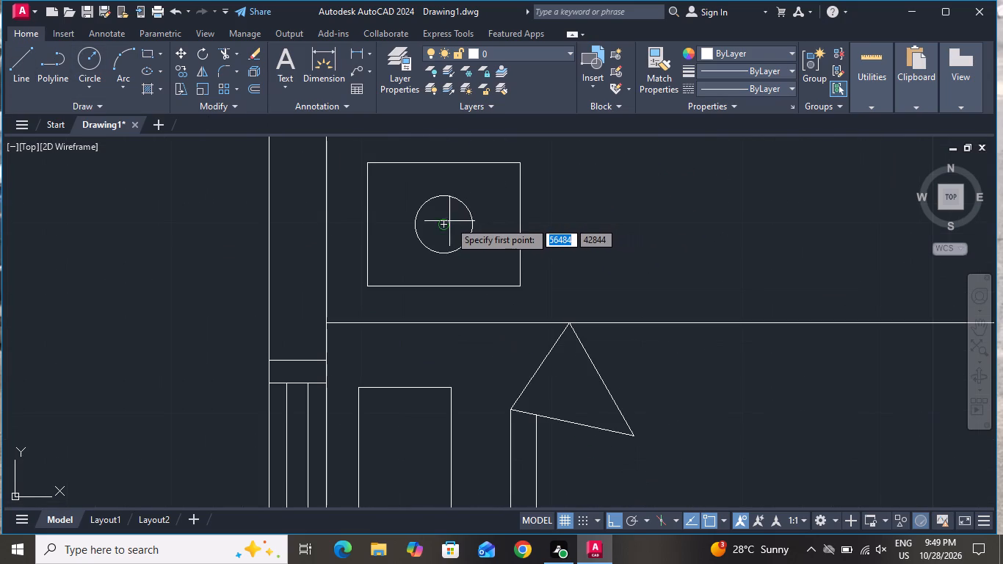
{"action": "left_click", "coordinate": [390, 224]}
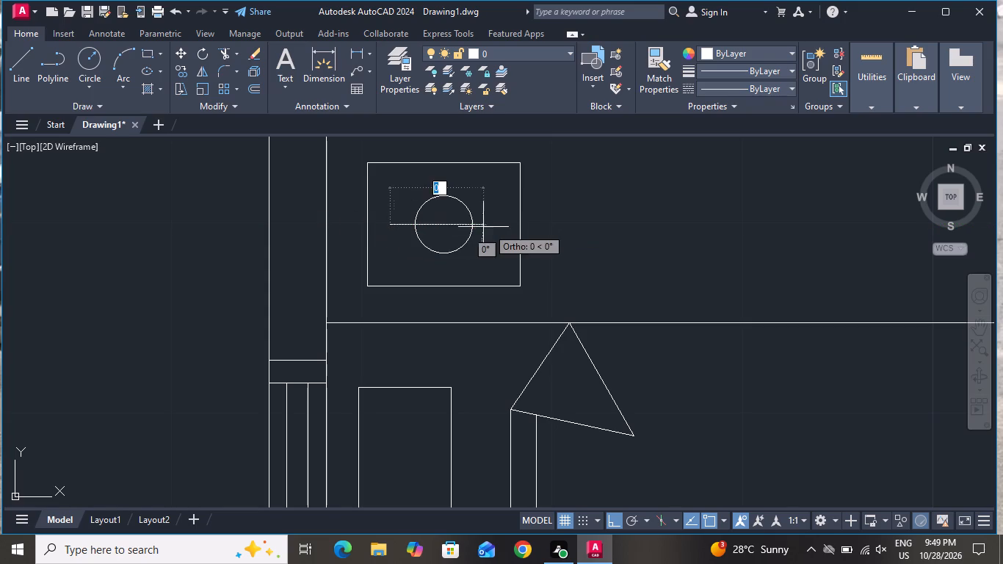
{"action": "left_click", "coordinate": [494, 225]}
{"action": "right_click", "coordinate": [496, 217]}
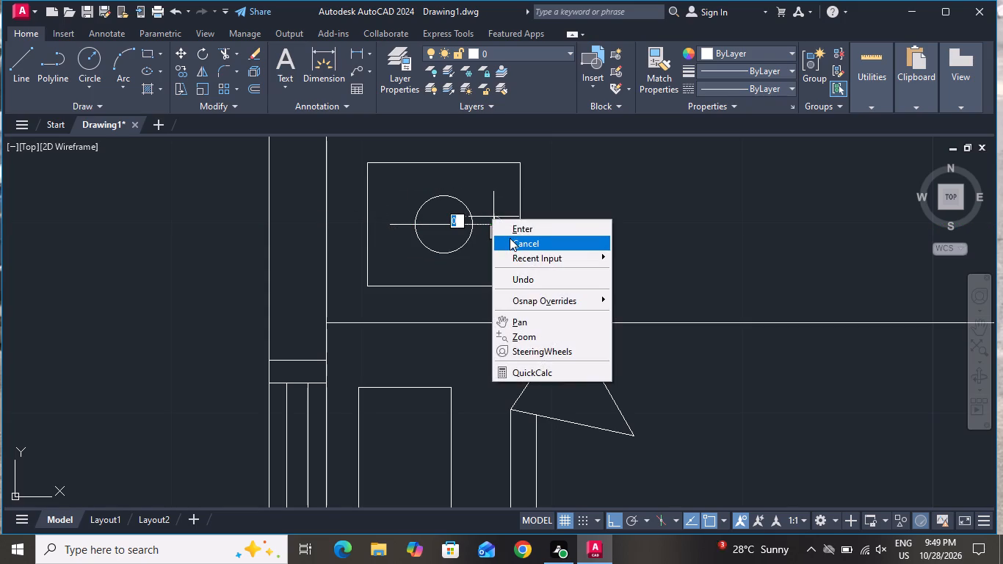
{"action": "left_click", "coordinate": [511, 238]}
{"action": "left_click", "coordinate": [12, 56]}
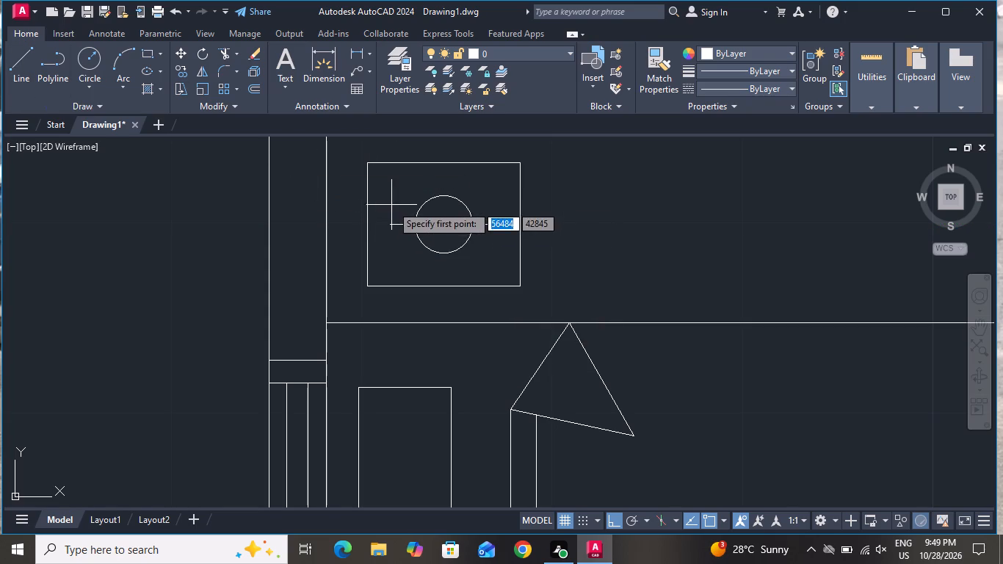
{"action": "left_click", "coordinate": [442, 178]}
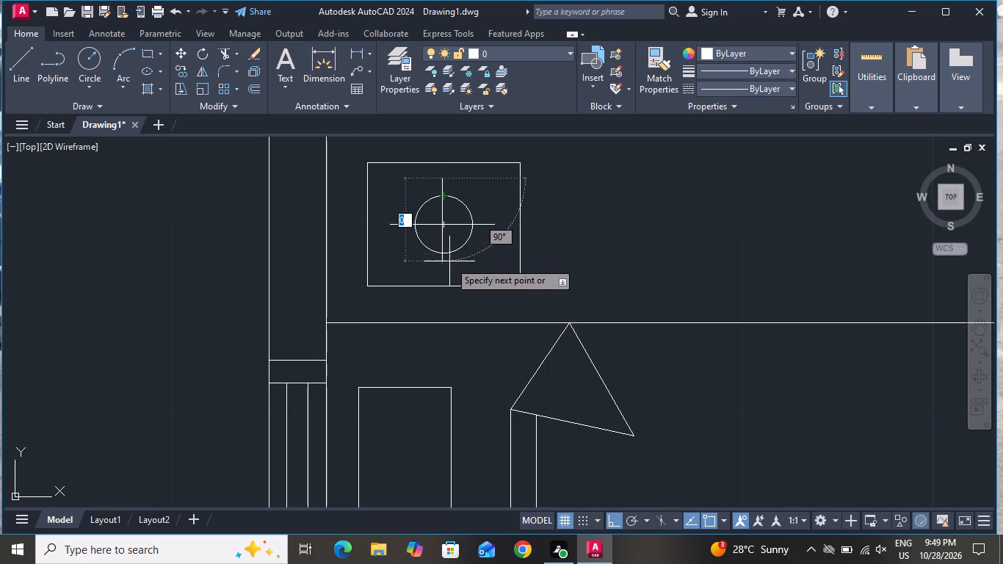
{"action": "left_click", "coordinate": [449, 275]}
{"action": "right_click", "coordinate": [446, 272]}
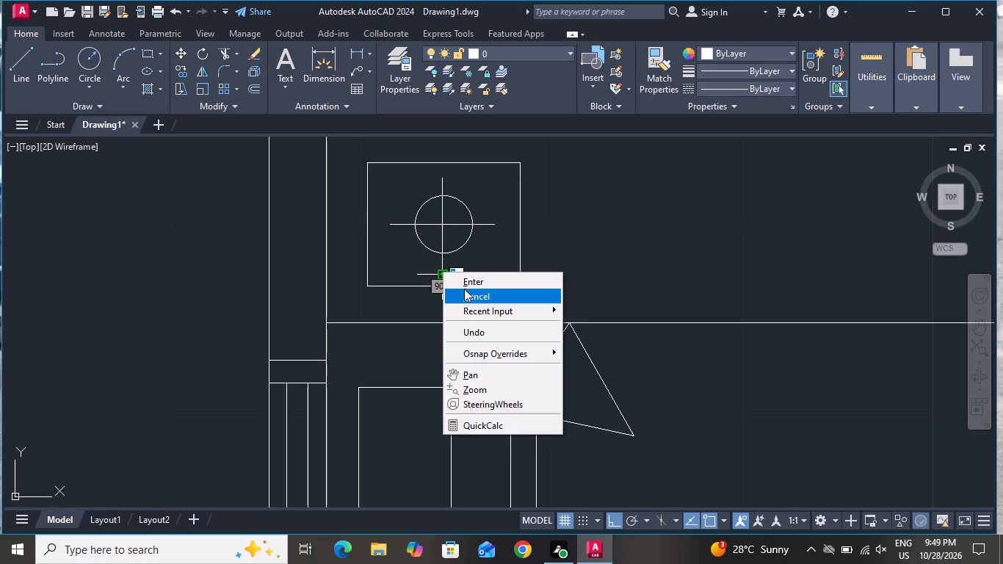
{"action": "left_click", "coordinate": [464, 289]}
Copy the bedside table with its lamp straight down to the opposite side of the bed.
{"action": "scroll", "coordinate": [532, 214], "scroll_direction": "down", "scroll_amount": 3}
{"action": "left_click", "coordinate": [564, 184]}
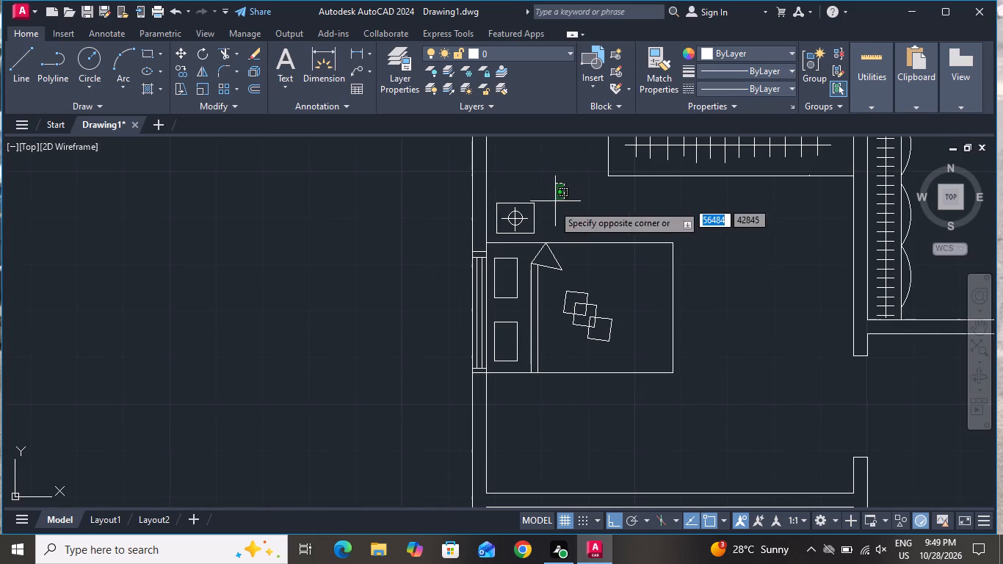
{"action": "left_click", "coordinate": [491, 237]}
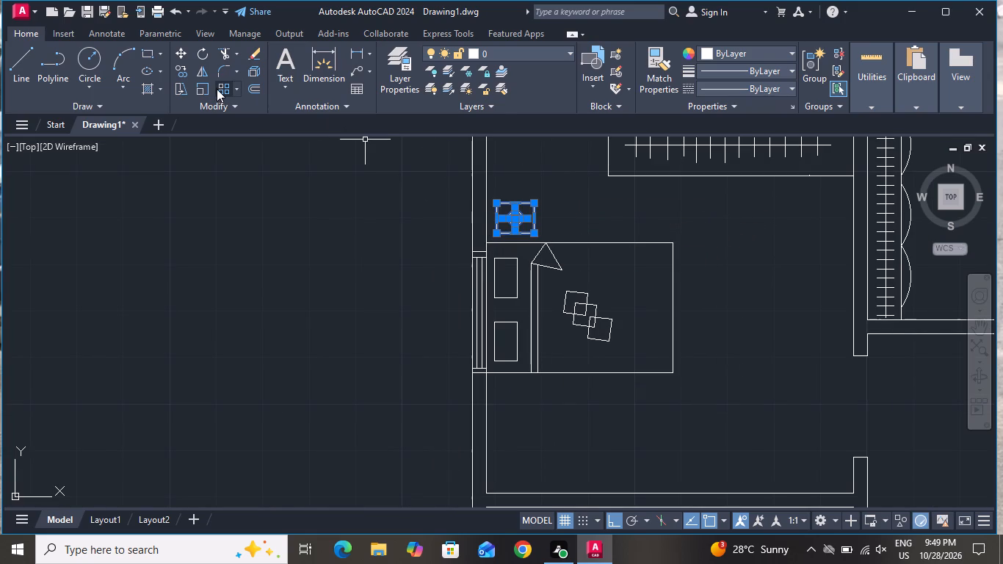
{"action": "left_click", "coordinate": [176, 73]}
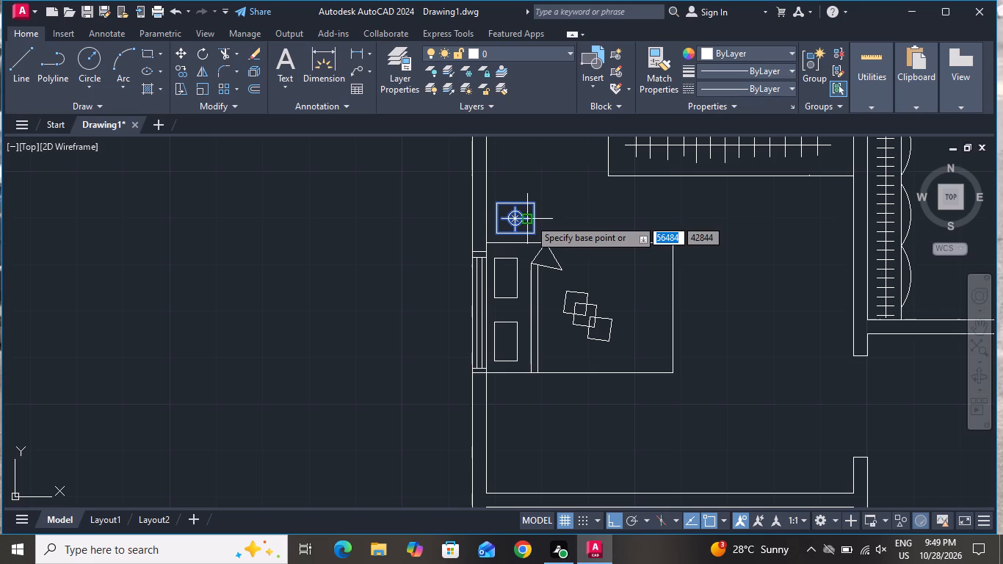
{"action": "left_click", "coordinate": [518, 219]}
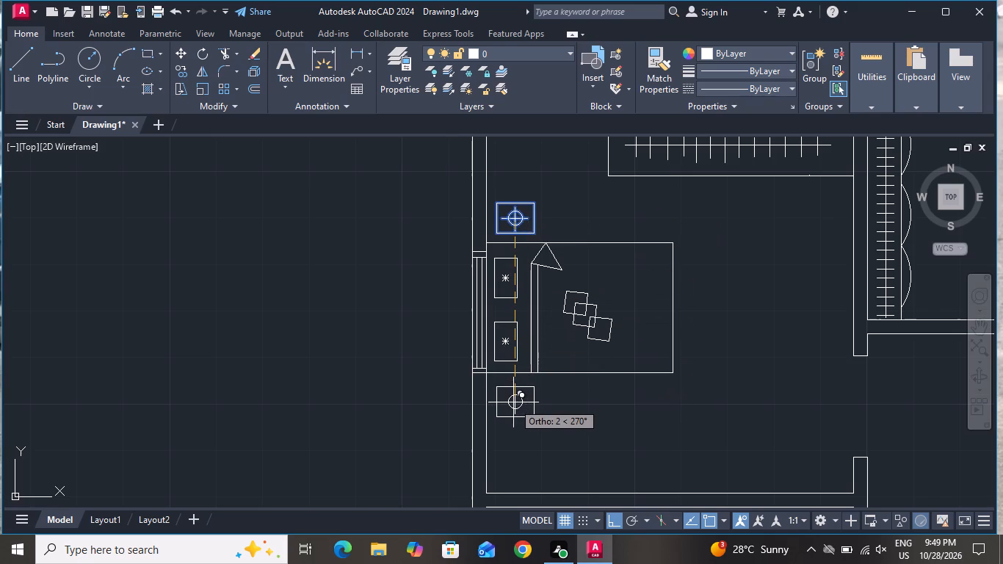
{"action": "left_click", "coordinate": [512, 400]}
{"action": "right_click", "coordinate": [512, 400]}
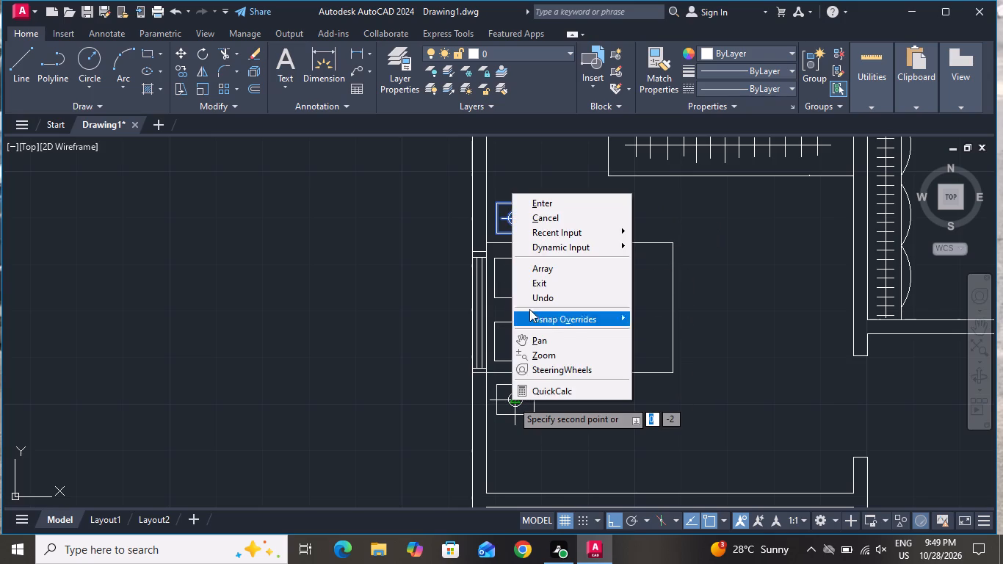
{"action": "left_click", "coordinate": [548, 220]}
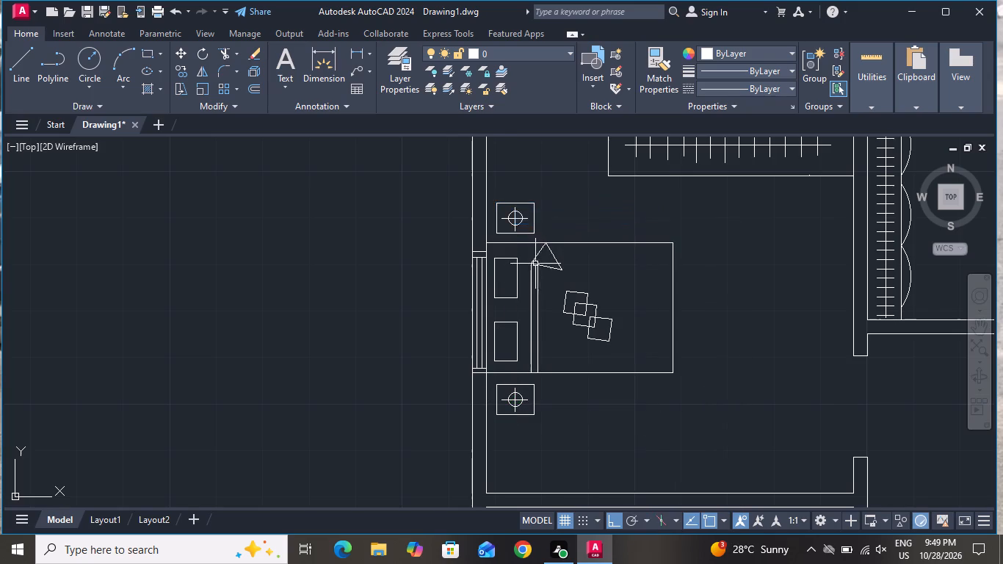
Draw a narrow upright rectangle against the bedroom wall facing the foot of the bed, as the TV unit.
{"action": "scroll", "coordinate": [535, 272], "scroll_direction": "down", "scroll_amount": 2}
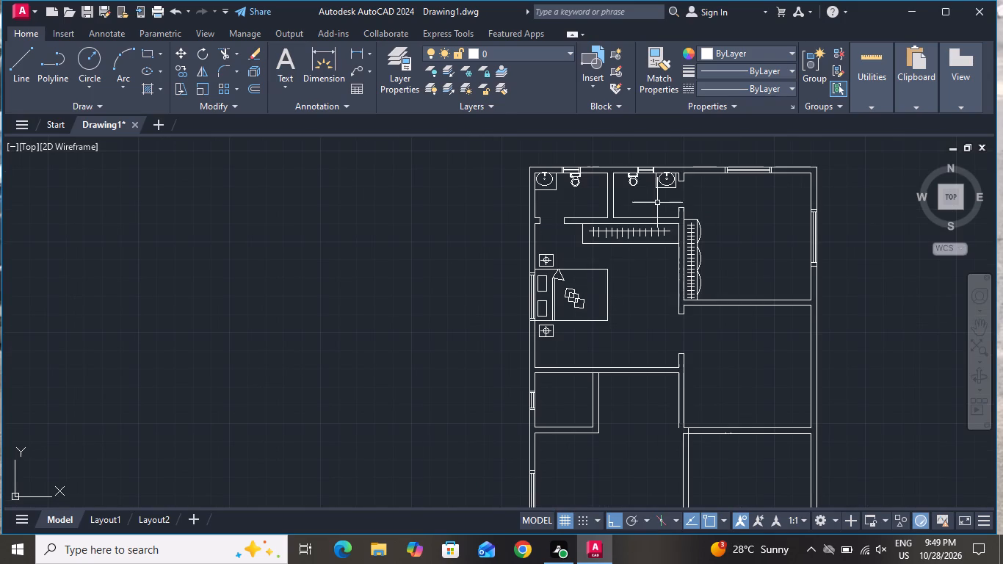
{"action": "left_click", "coordinate": [146, 52]}
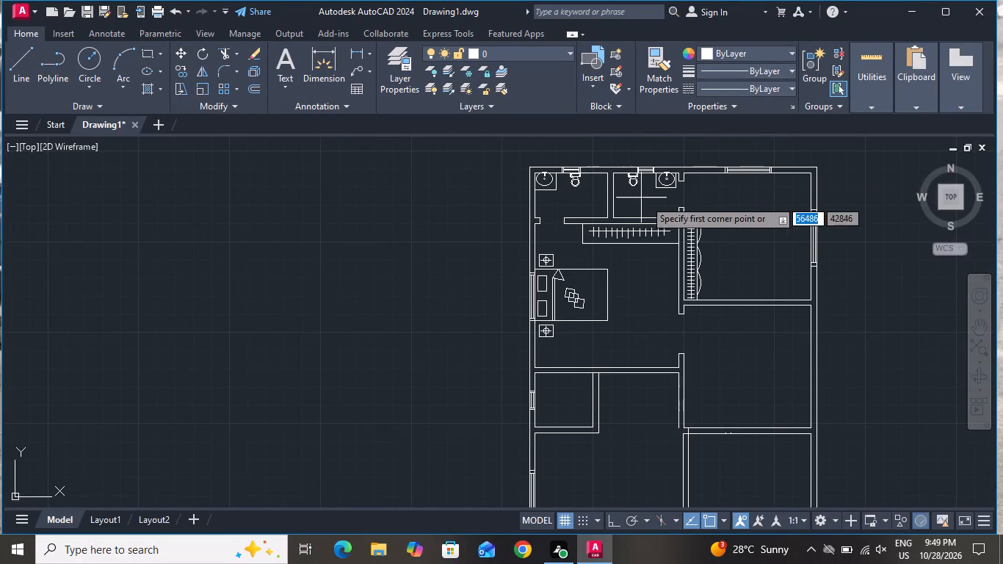
{"action": "scroll", "coordinate": [659, 270], "scroll_direction": "up", "scroll_amount": 3}
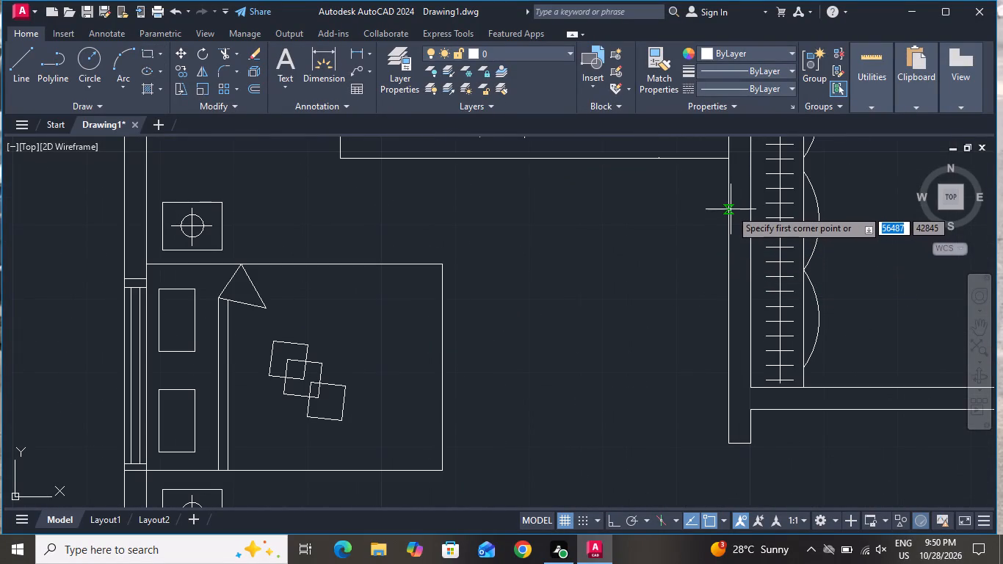
{"action": "left_click", "coordinate": [728, 209]}
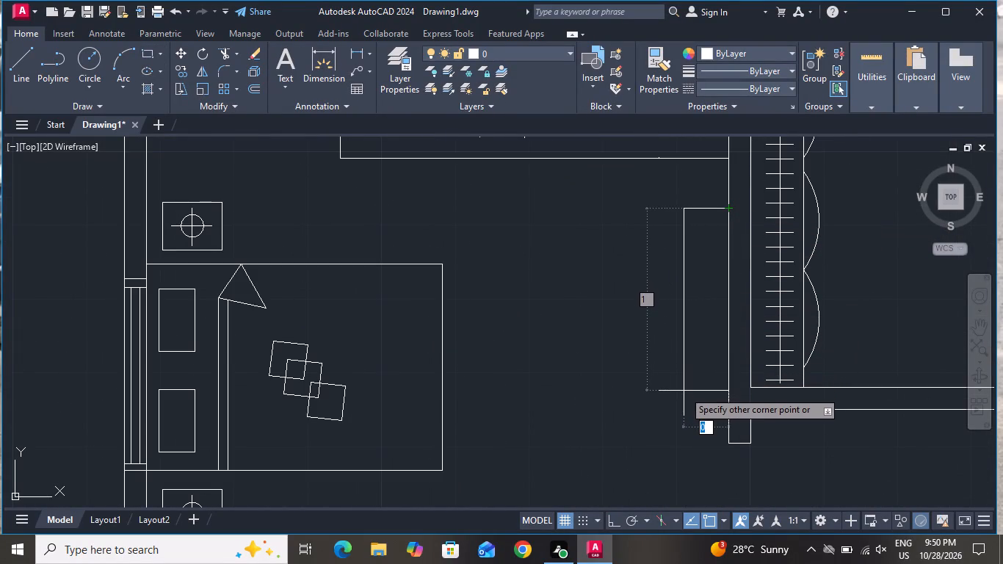
{"action": "left_click", "coordinate": [693, 369]}
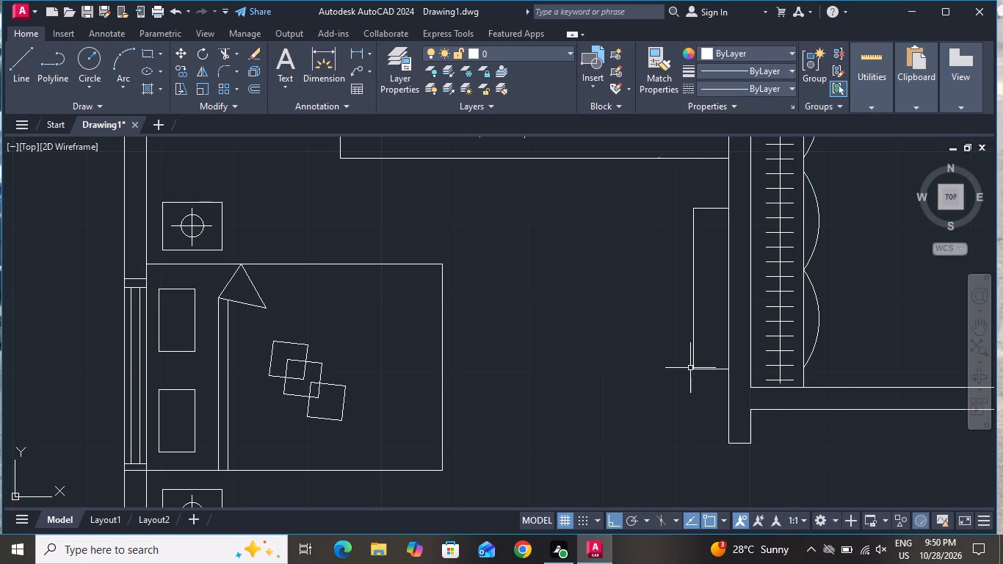
Draw a thin upright rectangle inside the TV unit as the television screen.
{"action": "scroll", "coordinate": [500, 285], "scroll_direction": "down", "scroll_amount": 2}
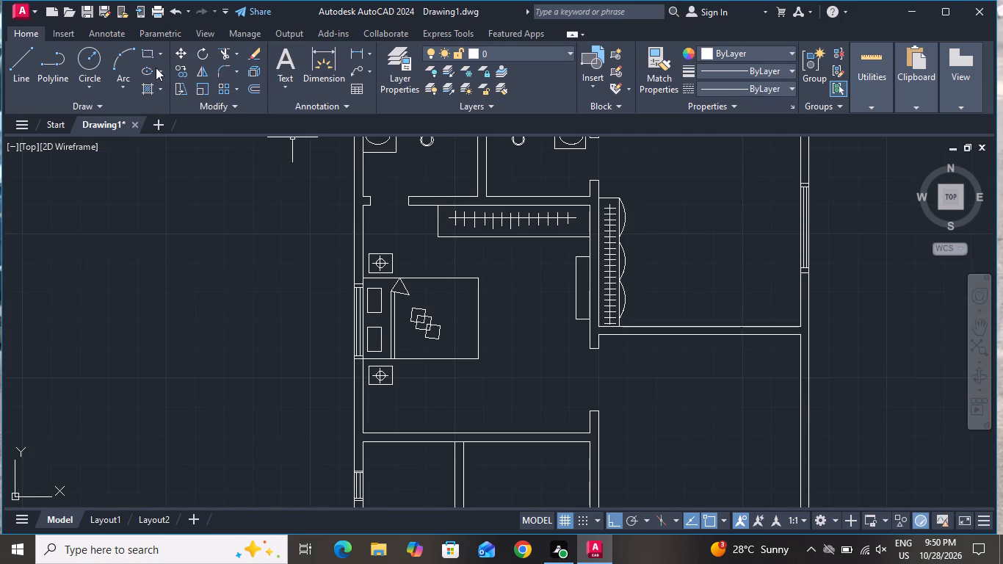
{"action": "left_click", "coordinate": [147, 48]}
{"action": "scroll", "coordinate": [583, 264], "scroll_direction": "up", "scroll_amount": 2}
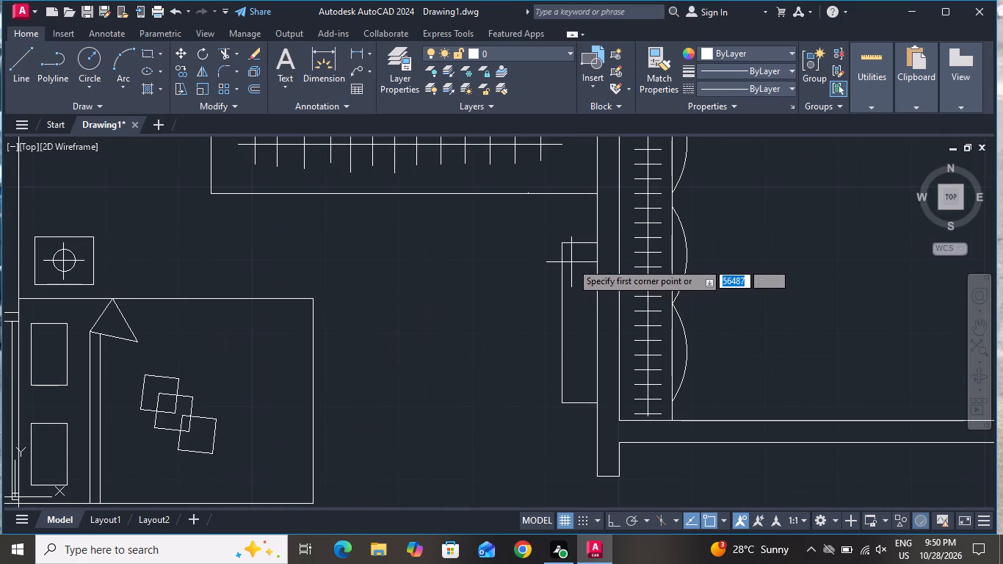
{"action": "left_click", "coordinate": [571, 261]}
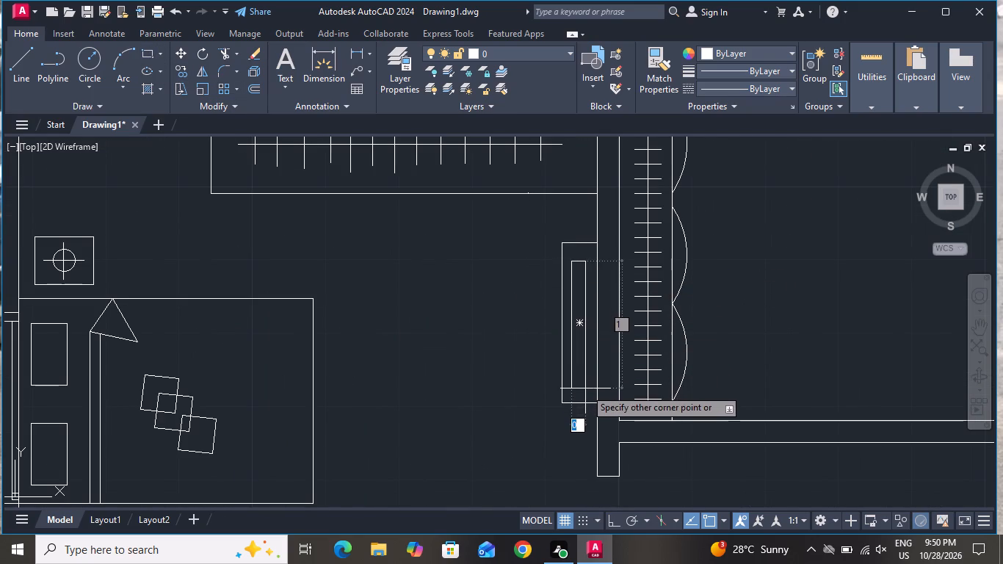
{"action": "left_click", "coordinate": [579, 395]}
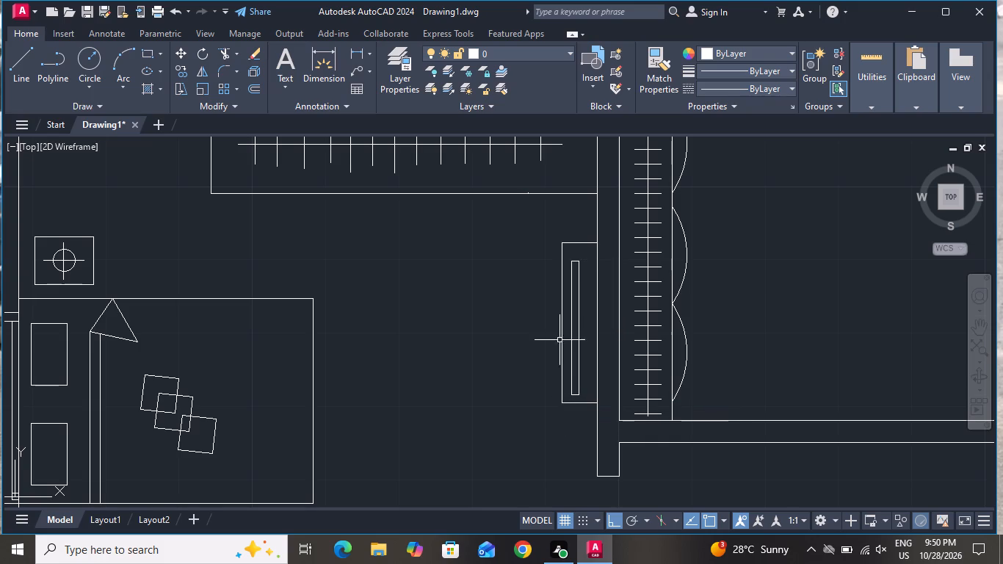
Draw the television's back on the screen's wall-facing side, using a long vertical line joined to the screen by short slanted ends.
{"action": "left_click", "coordinate": [11, 56]}
{"action": "scroll", "coordinate": [587, 280], "scroll_direction": "up", "scroll_amount": 2}
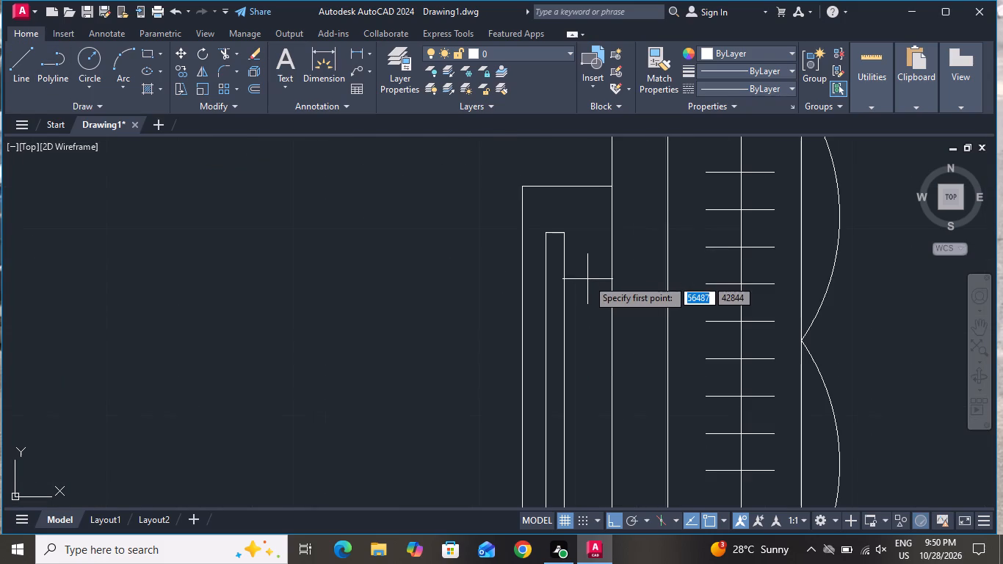
{"action": "left_click", "coordinate": [562, 277]}
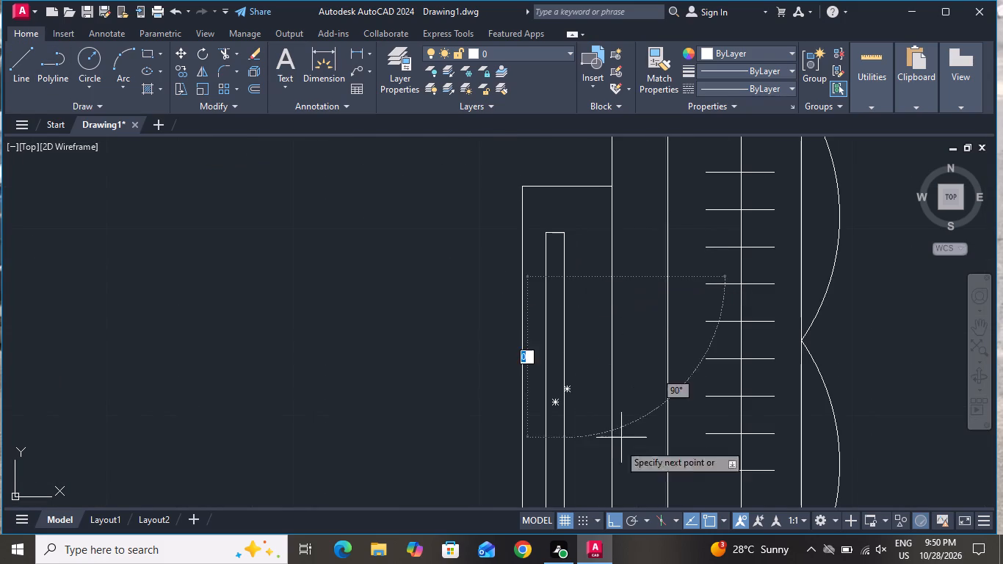
{"action": "left_click", "coordinate": [620, 524]}
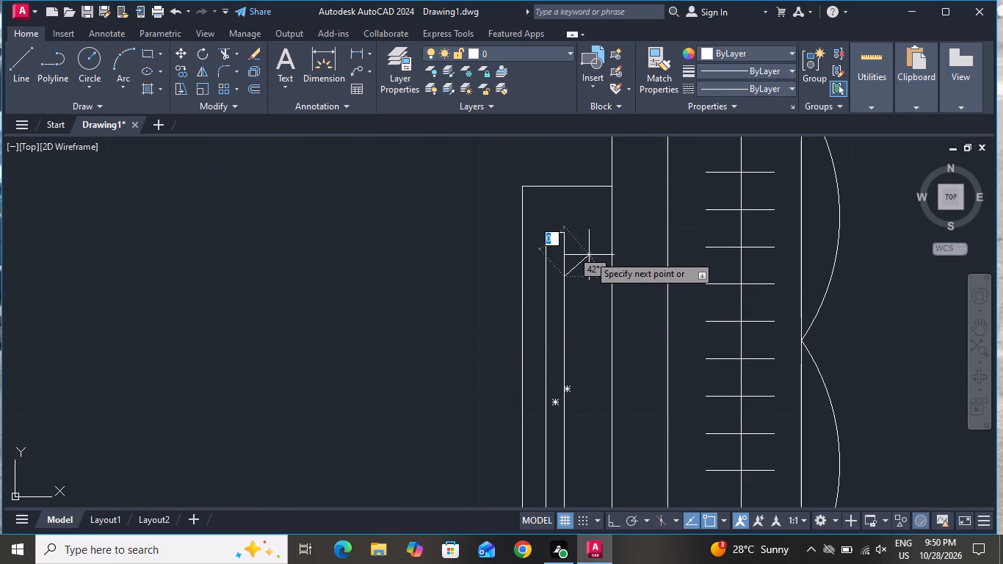
{"action": "left_click", "coordinate": [576, 261]}
{"action": "scroll", "coordinate": [586, 256], "scroll_direction": "down", "scroll_amount": 3}
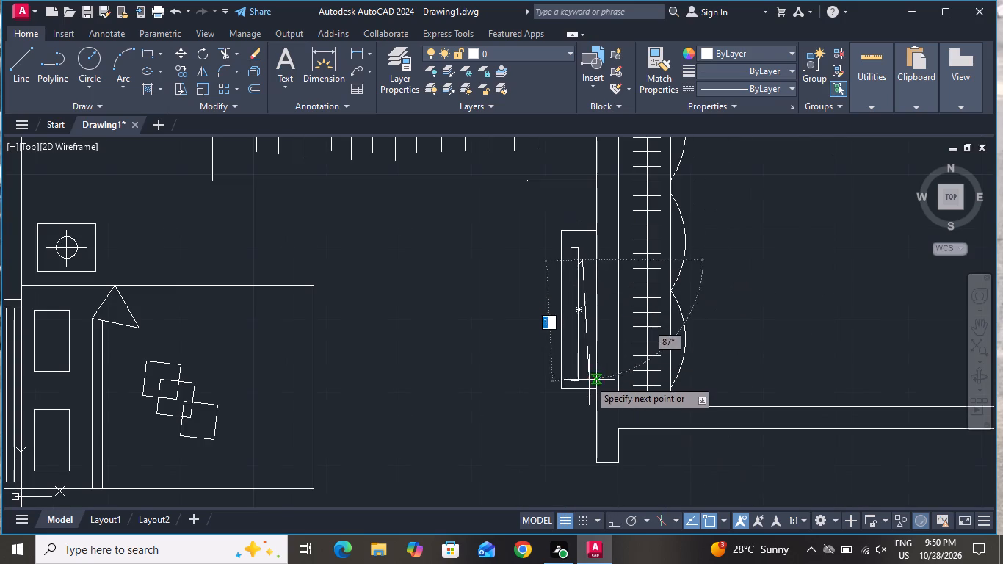
{"action": "scroll", "coordinate": [589, 386], "scroll_direction": "up", "scroll_amount": 3}
{"action": "left_click", "coordinate": [615, 518]}
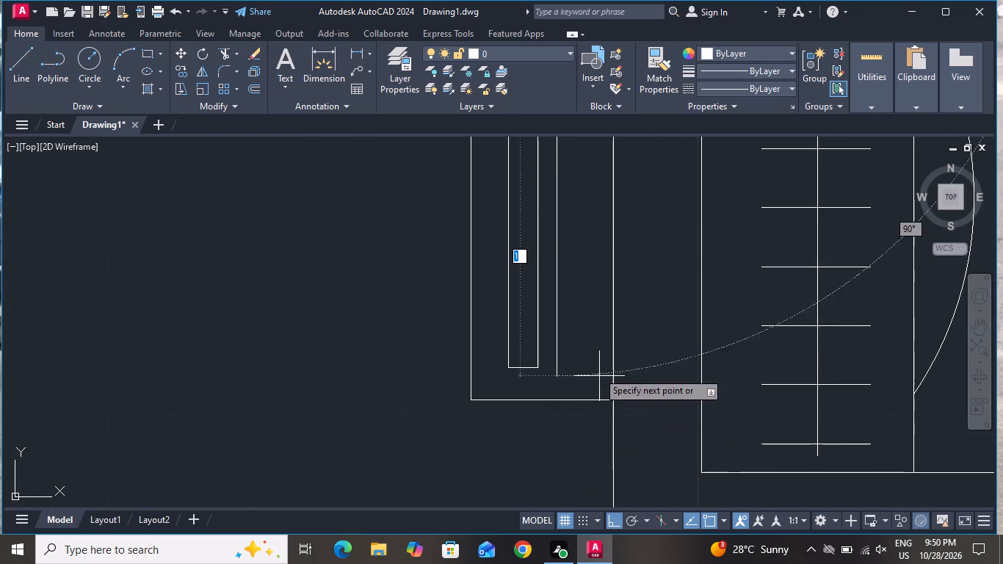
{"action": "left_click", "coordinate": [566, 341]}
{"action": "left_click", "coordinate": [537, 303]}
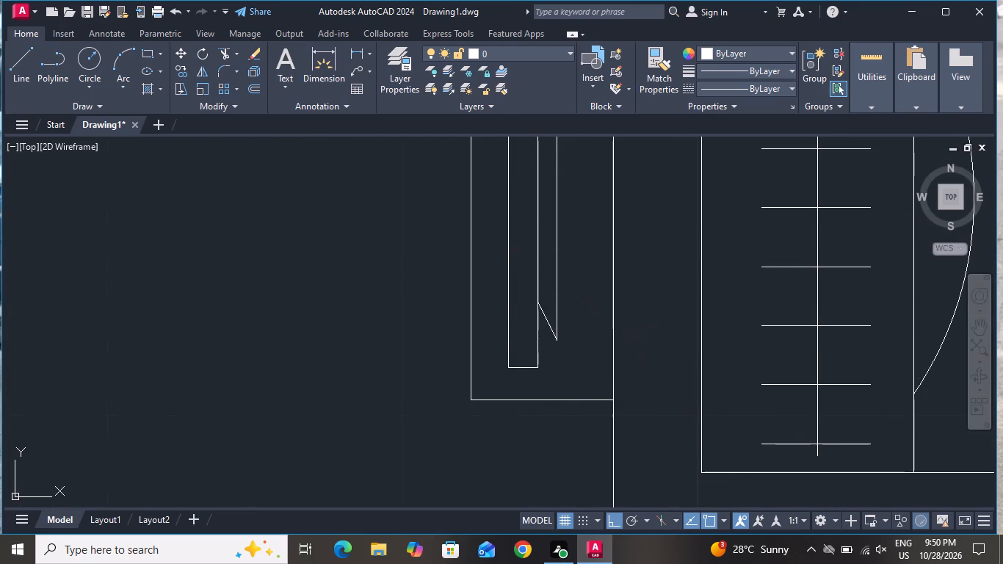
{"action": "right_click", "coordinate": [537, 303]}
{"action": "left_click", "coordinate": [545, 328]}
Move the television screen and its back outline horizontally a short distance toward the wall within the TV unit.
{"action": "scroll", "coordinate": [551, 358], "scroll_direction": "down", "scroll_amount": 4}
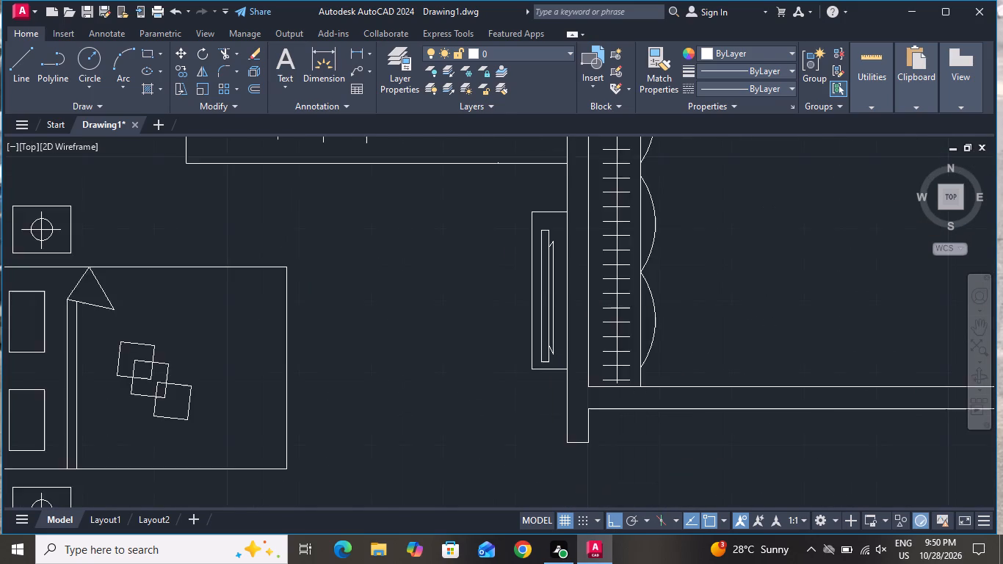
{"action": "scroll", "coordinate": [560, 278], "scroll_direction": "up", "scroll_amount": 3}
{"action": "left_click", "coordinate": [543, 263]}
{"action": "scroll", "coordinate": [517, 383], "scroll_direction": "down", "scroll_amount": 3}
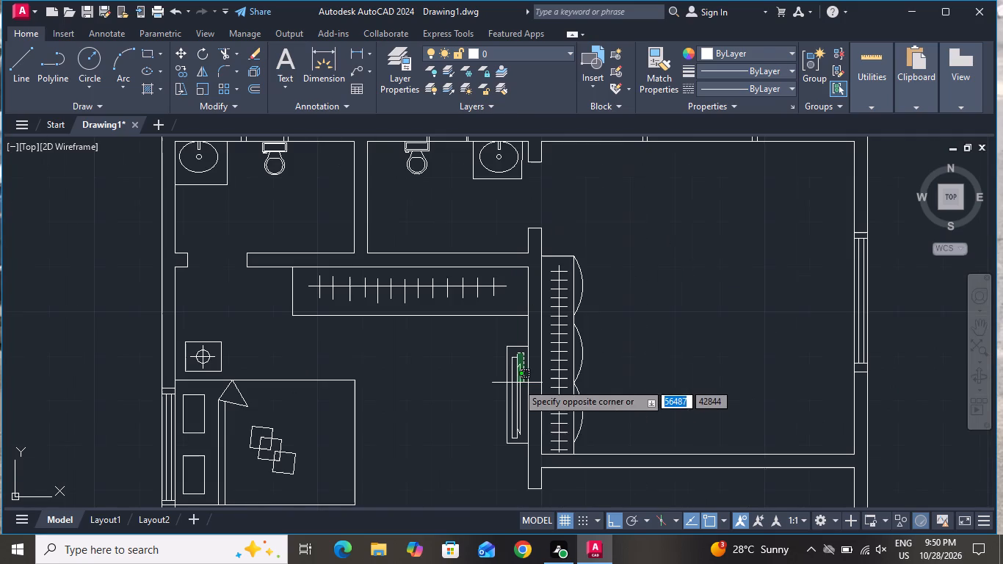
{"action": "scroll", "coordinate": [509, 447], "scroll_direction": "up", "scroll_amount": 4}
{"action": "left_click", "coordinate": [513, 415]}
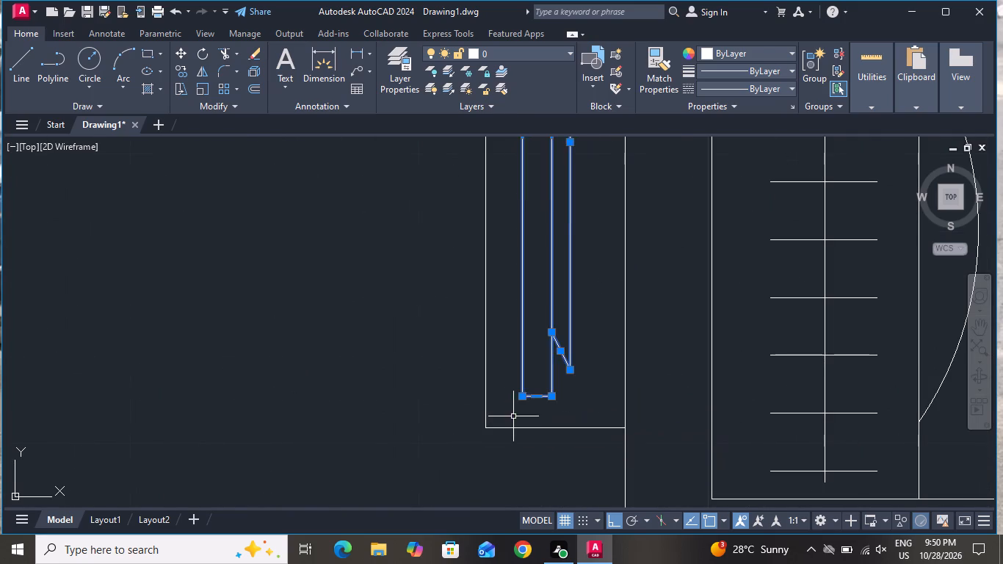
{"action": "scroll", "coordinate": [515, 428], "scroll_direction": "down", "scroll_amount": 2}
{"action": "left_click", "coordinate": [177, 51]}
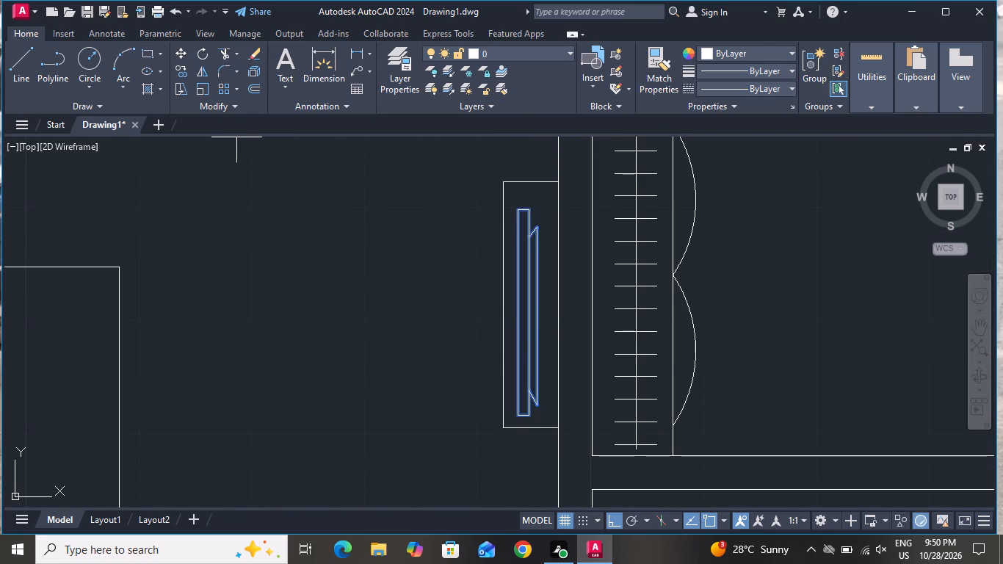
{"action": "scroll", "coordinate": [515, 293], "scroll_direction": "up", "scroll_amount": 1}
{"action": "left_click", "coordinate": [554, 318]}
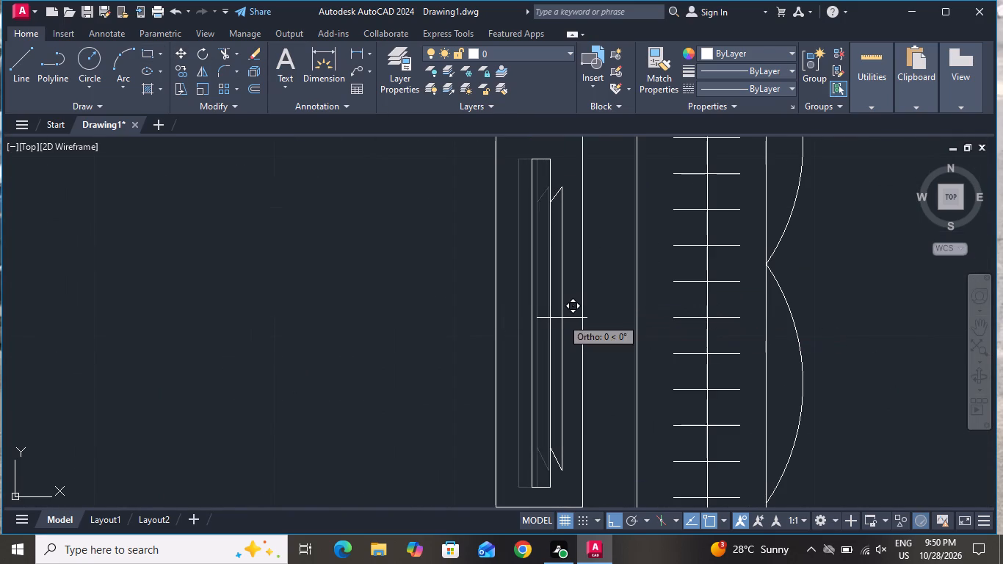
{"action": "left_click", "coordinate": [562, 318]}
Draw a bed-sized rectangle against the top wall of the upper-right bedroom, spanning the width of its window.
{"action": "scroll", "coordinate": [590, 320], "scroll_direction": "down", "scroll_amount": 3}
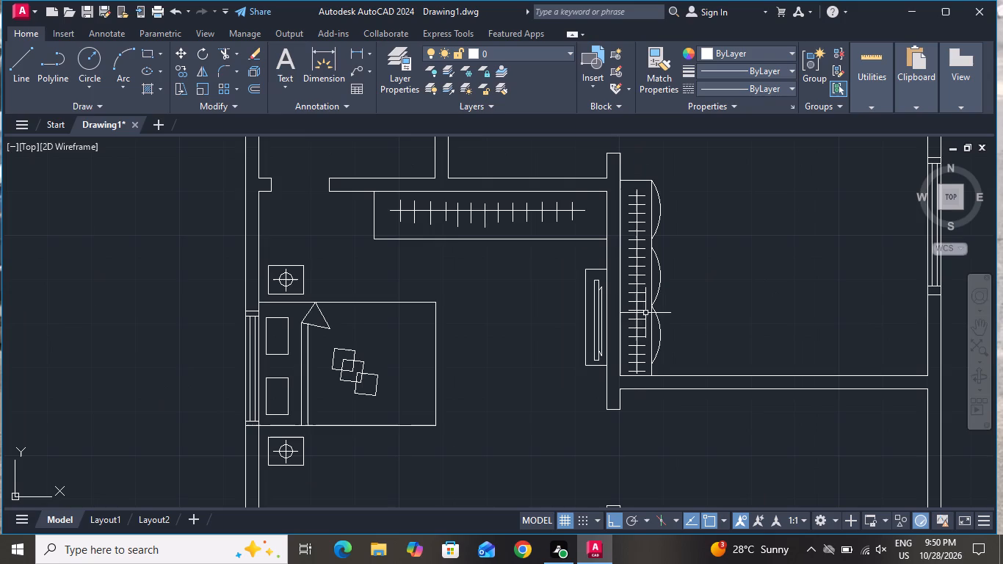
{"action": "scroll", "coordinate": [676, 301], "scroll_direction": "down", "scroll_amount": 2}
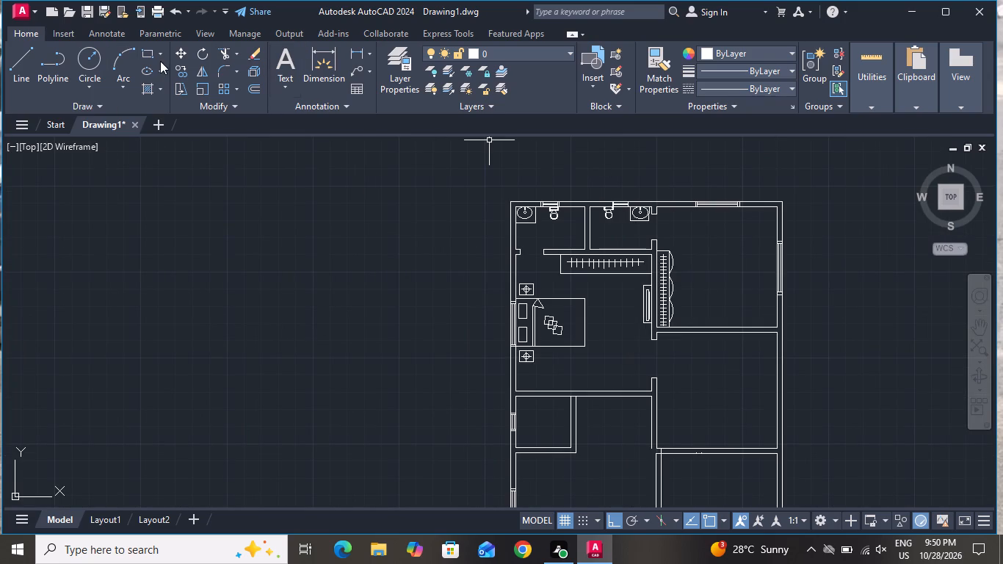
{"action": "left_click", "coordinate": [146, 53]}
{"action": "scroll", "coordinate": [709, 220], "scroll_direction": "up", "scroll_amount": 2}
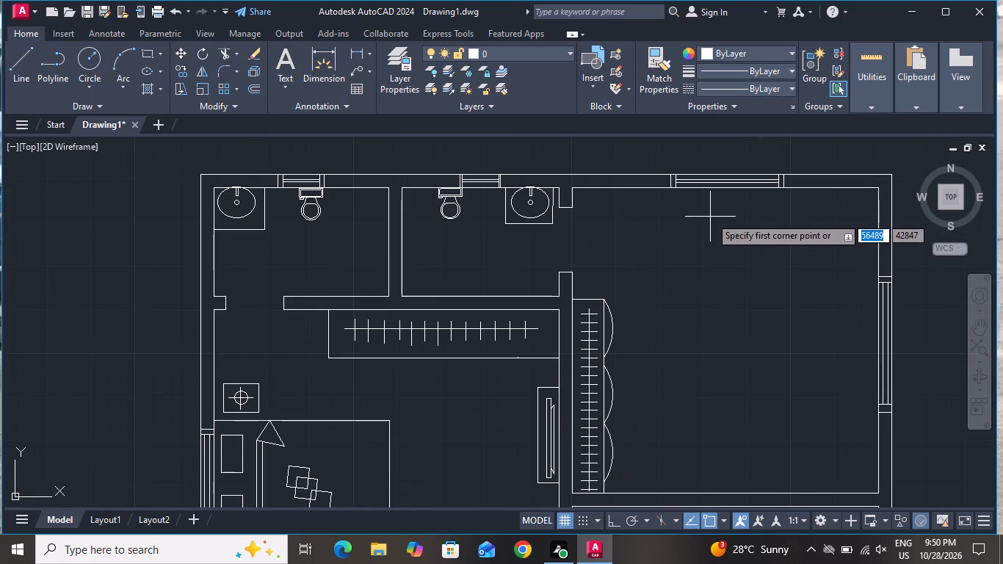
{"action": "left_click", "coordinate": [667, 187]}
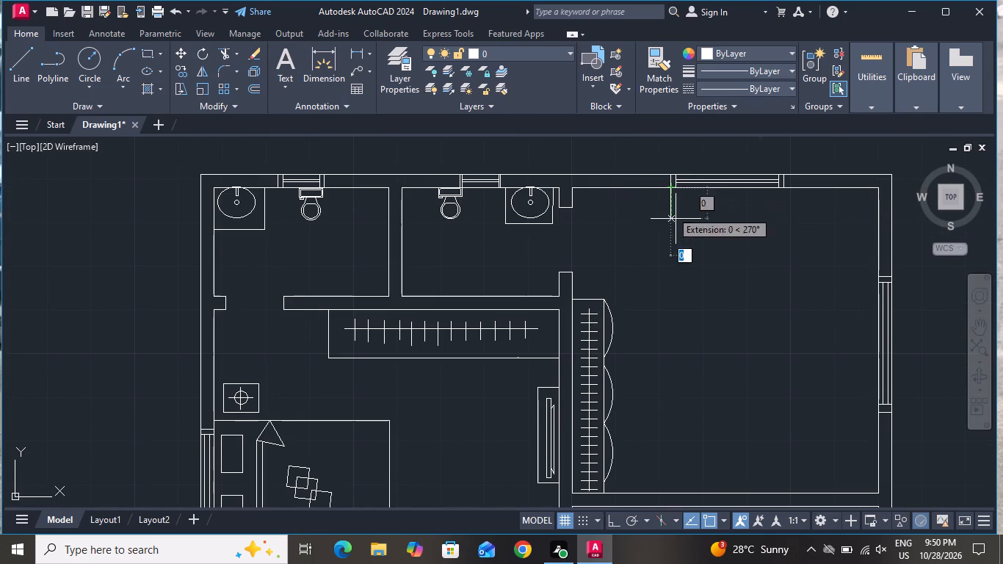
{"action": "left_click", "coordinate": [788, 329]}
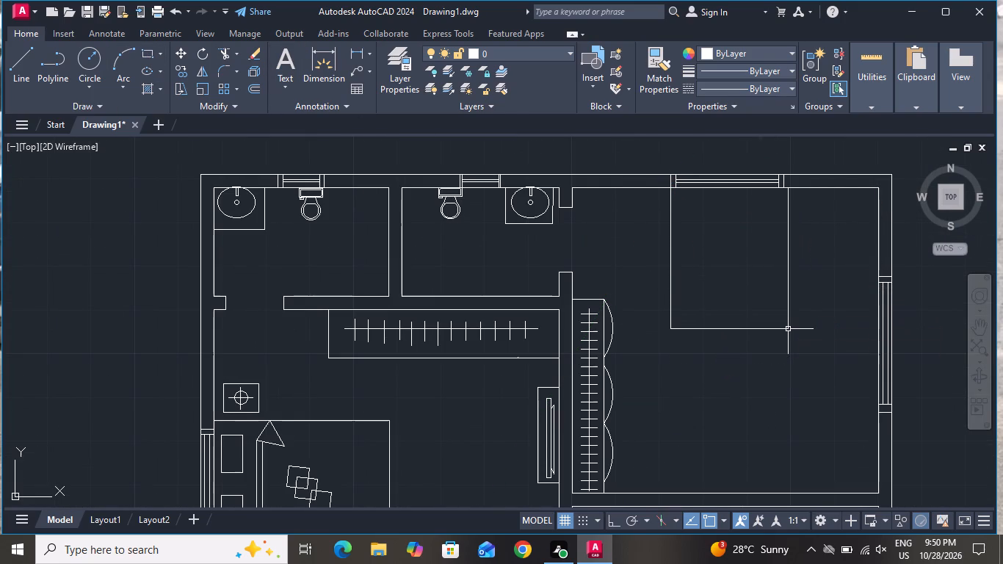
{"action": "left_click", "coordinate": [787, 319]}
{"action": "left_click", "coordinate": [804, 314]}
{"action": "key", "text": "Escape"}
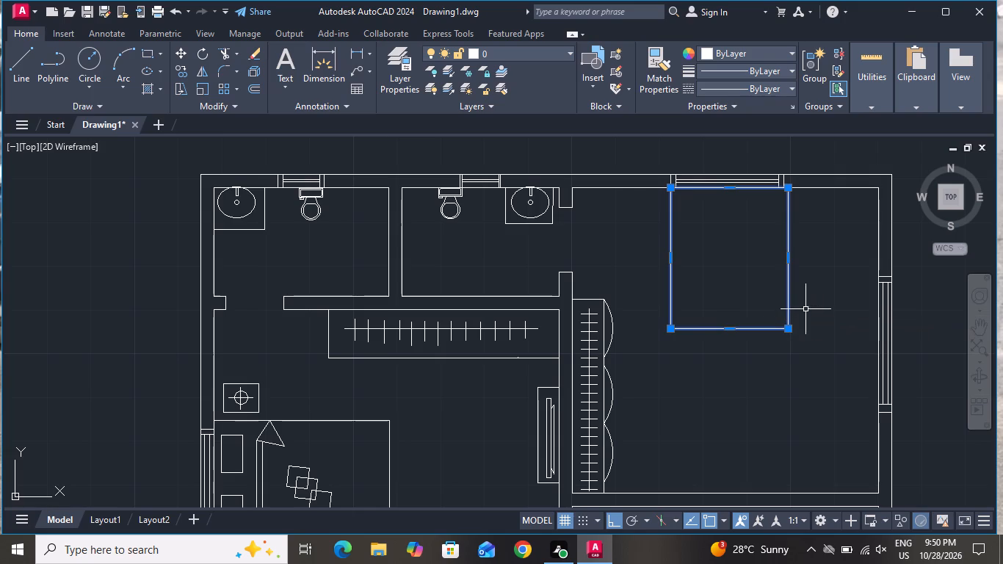
{"action": "key", "text": "Escape"}
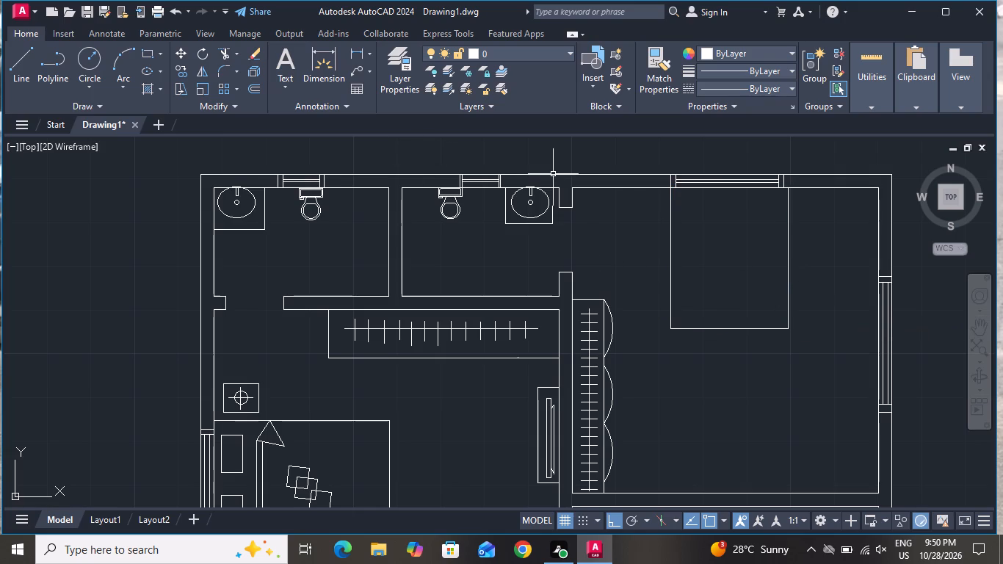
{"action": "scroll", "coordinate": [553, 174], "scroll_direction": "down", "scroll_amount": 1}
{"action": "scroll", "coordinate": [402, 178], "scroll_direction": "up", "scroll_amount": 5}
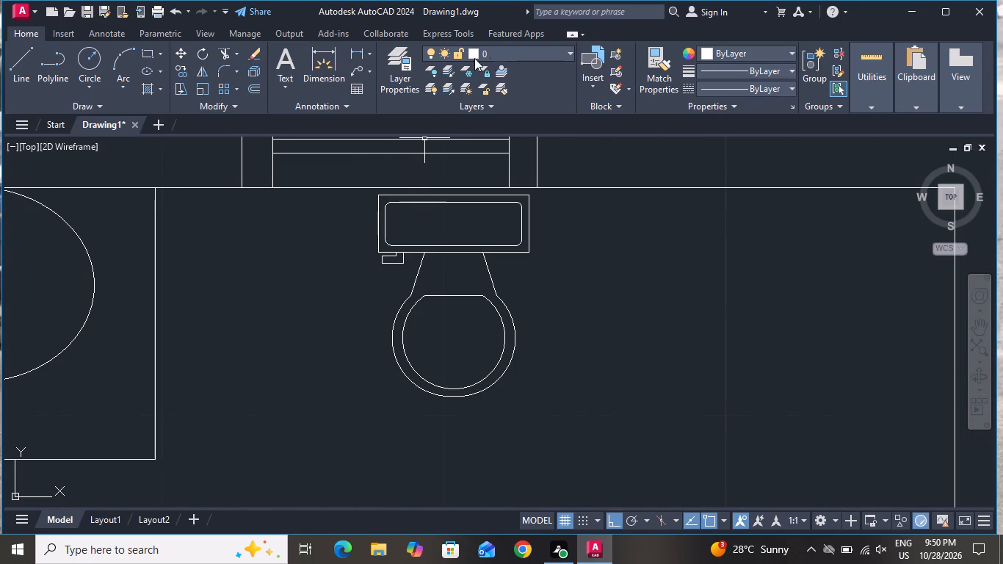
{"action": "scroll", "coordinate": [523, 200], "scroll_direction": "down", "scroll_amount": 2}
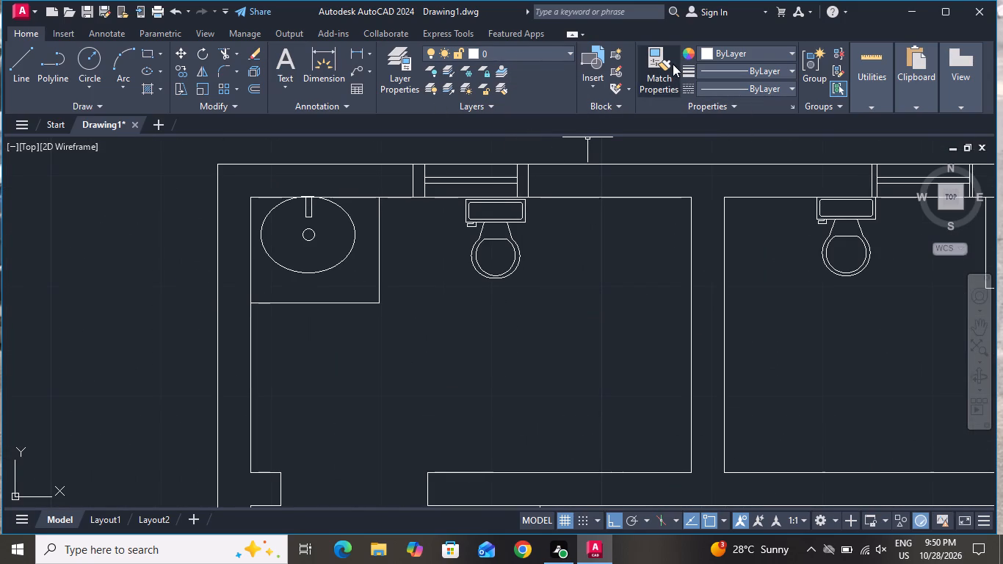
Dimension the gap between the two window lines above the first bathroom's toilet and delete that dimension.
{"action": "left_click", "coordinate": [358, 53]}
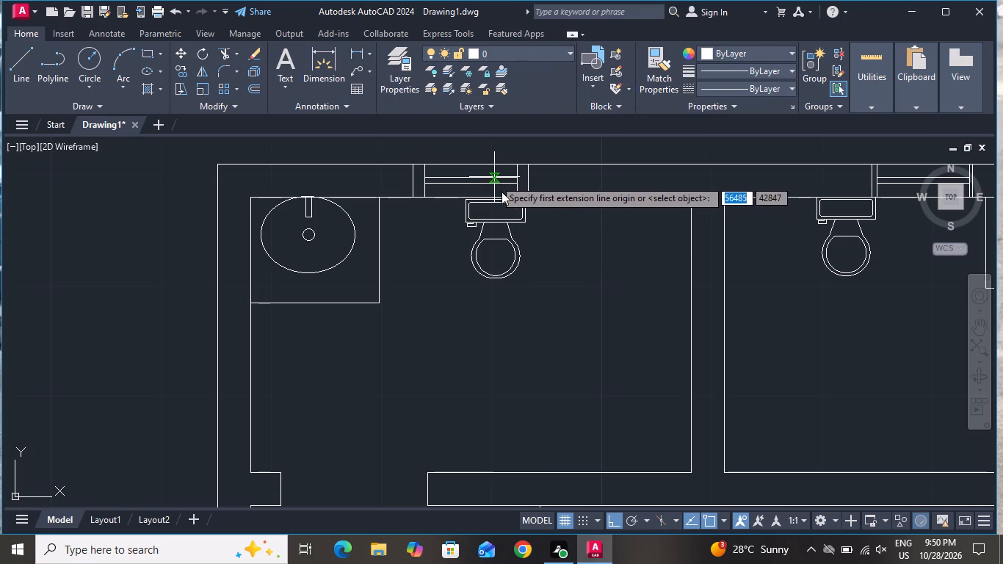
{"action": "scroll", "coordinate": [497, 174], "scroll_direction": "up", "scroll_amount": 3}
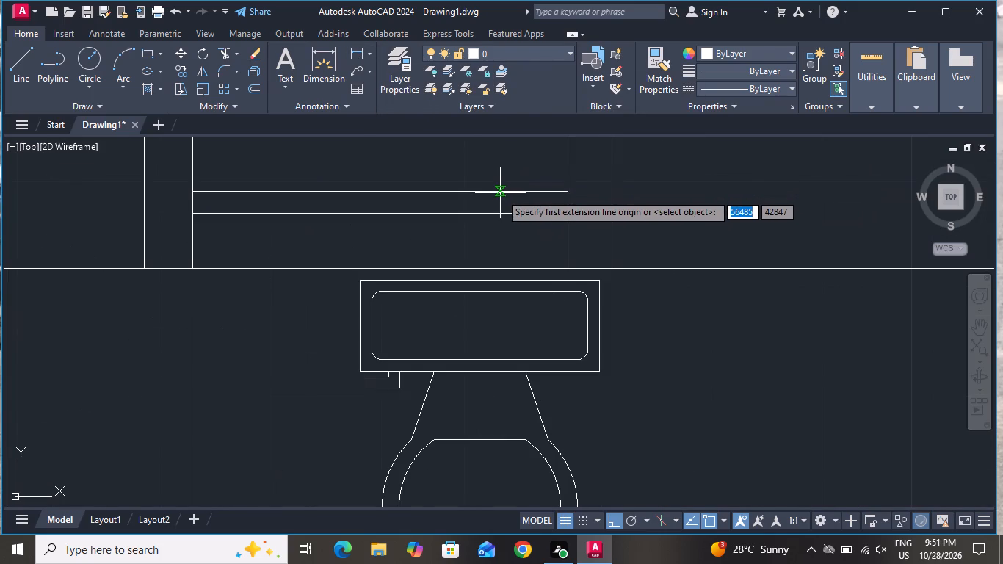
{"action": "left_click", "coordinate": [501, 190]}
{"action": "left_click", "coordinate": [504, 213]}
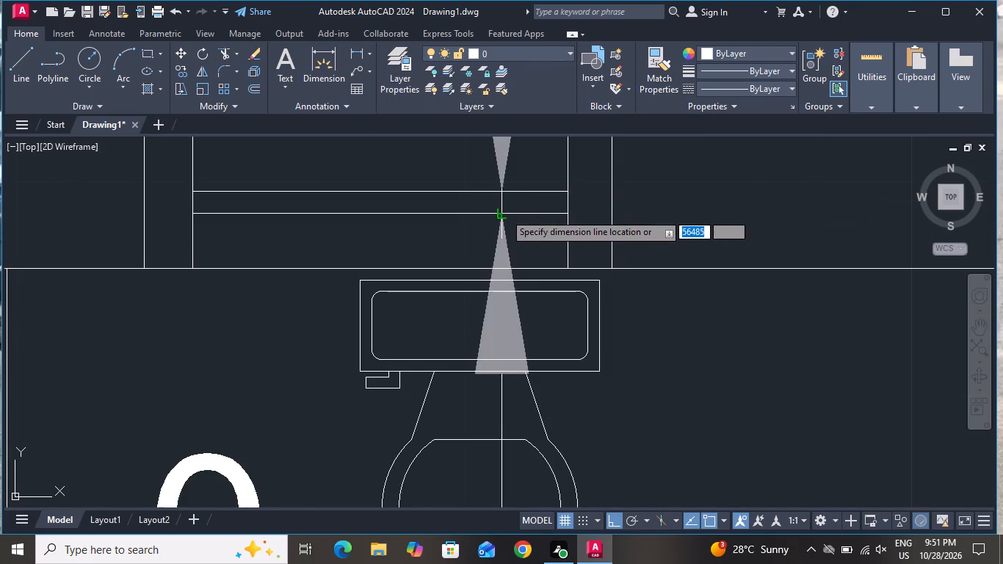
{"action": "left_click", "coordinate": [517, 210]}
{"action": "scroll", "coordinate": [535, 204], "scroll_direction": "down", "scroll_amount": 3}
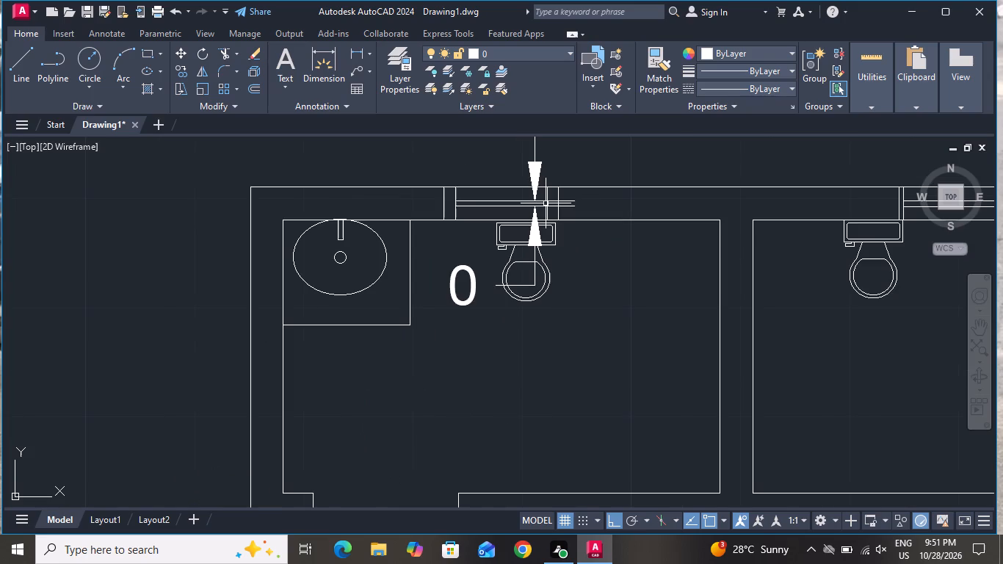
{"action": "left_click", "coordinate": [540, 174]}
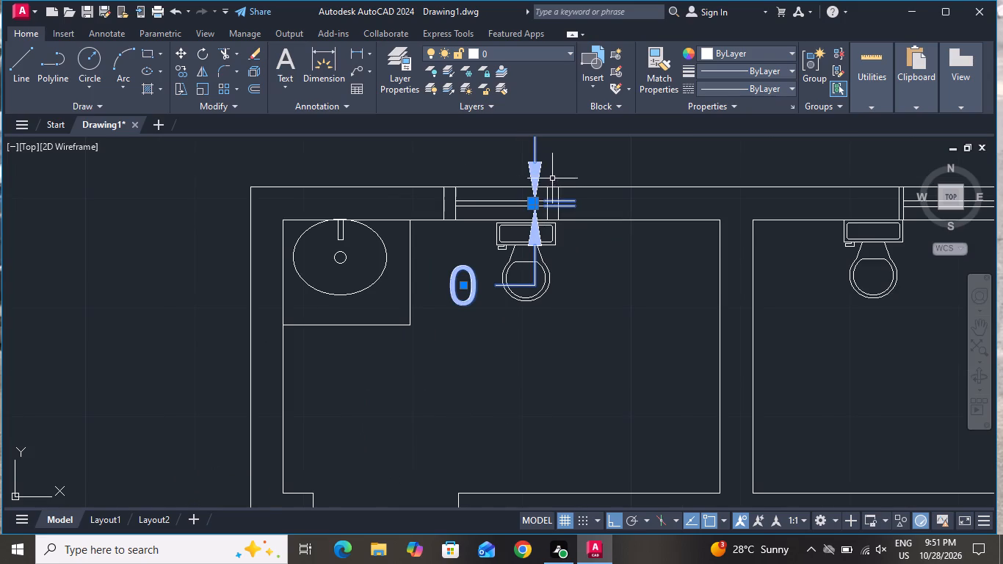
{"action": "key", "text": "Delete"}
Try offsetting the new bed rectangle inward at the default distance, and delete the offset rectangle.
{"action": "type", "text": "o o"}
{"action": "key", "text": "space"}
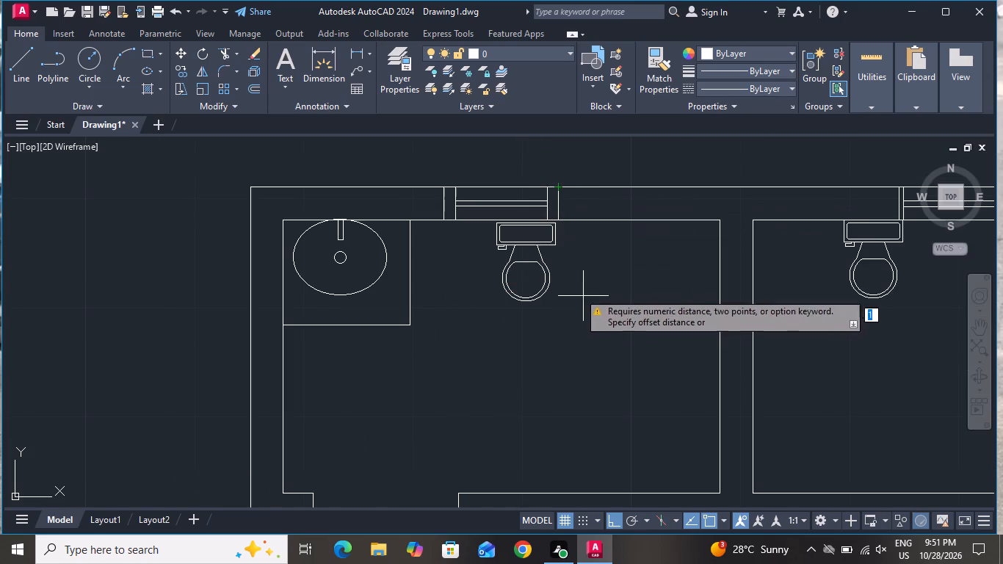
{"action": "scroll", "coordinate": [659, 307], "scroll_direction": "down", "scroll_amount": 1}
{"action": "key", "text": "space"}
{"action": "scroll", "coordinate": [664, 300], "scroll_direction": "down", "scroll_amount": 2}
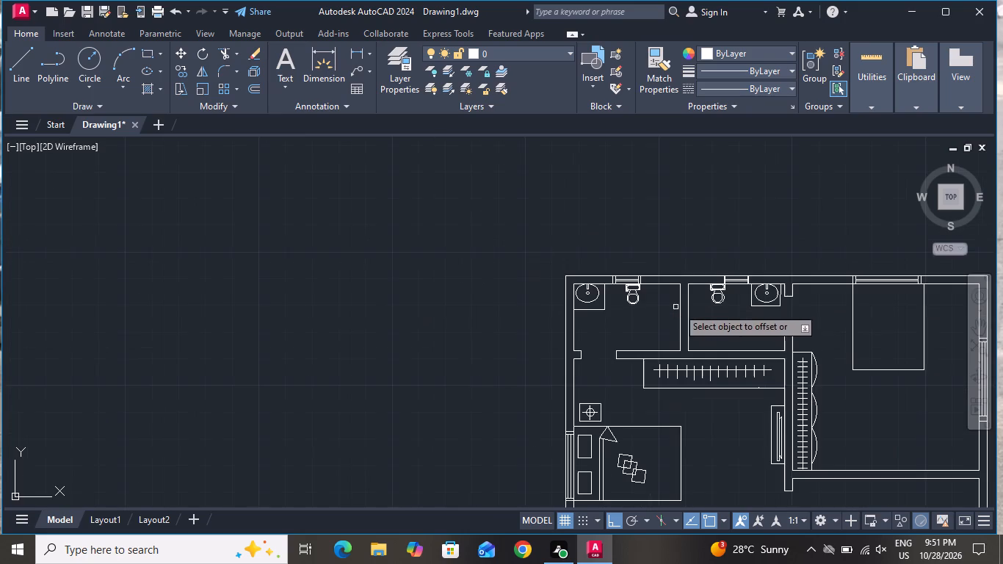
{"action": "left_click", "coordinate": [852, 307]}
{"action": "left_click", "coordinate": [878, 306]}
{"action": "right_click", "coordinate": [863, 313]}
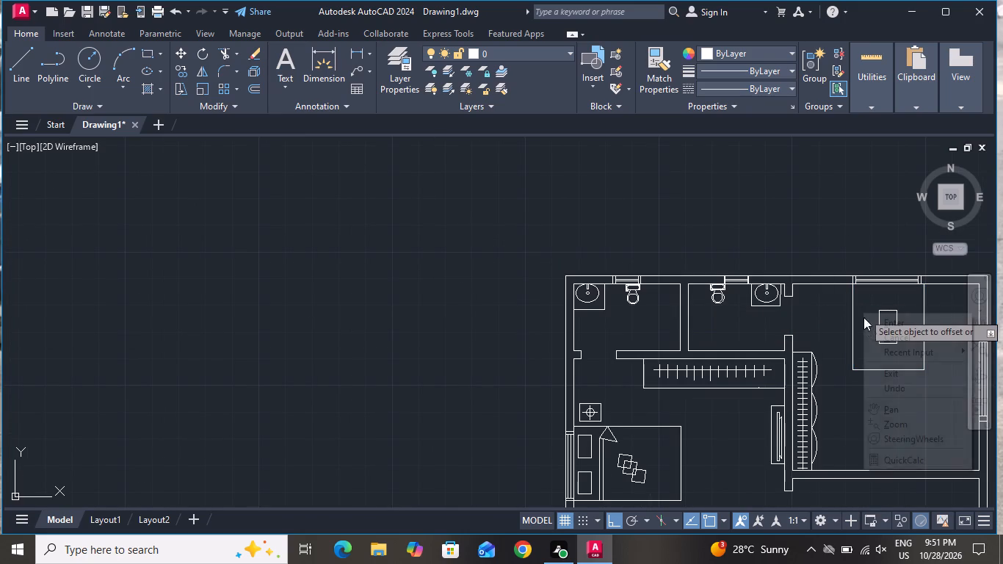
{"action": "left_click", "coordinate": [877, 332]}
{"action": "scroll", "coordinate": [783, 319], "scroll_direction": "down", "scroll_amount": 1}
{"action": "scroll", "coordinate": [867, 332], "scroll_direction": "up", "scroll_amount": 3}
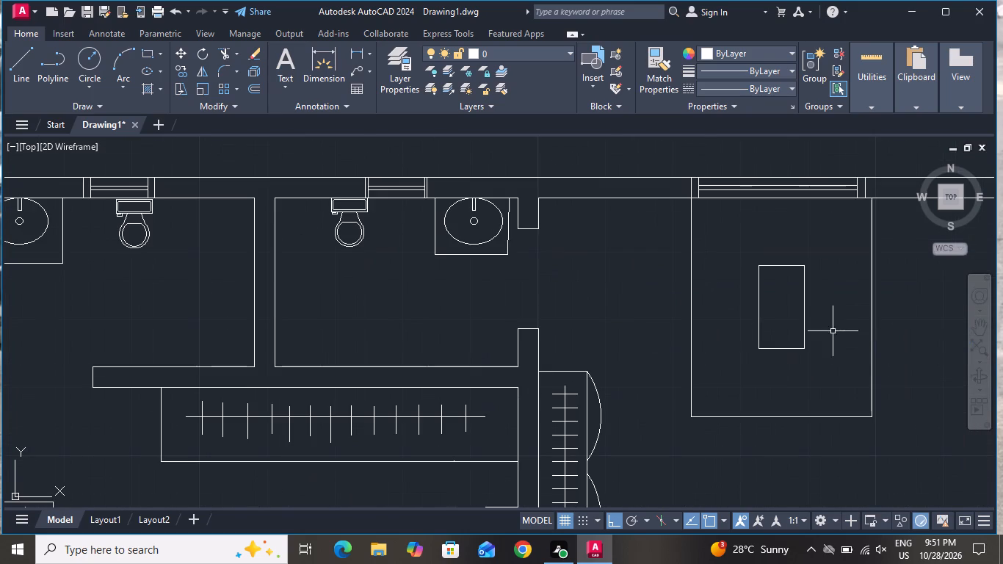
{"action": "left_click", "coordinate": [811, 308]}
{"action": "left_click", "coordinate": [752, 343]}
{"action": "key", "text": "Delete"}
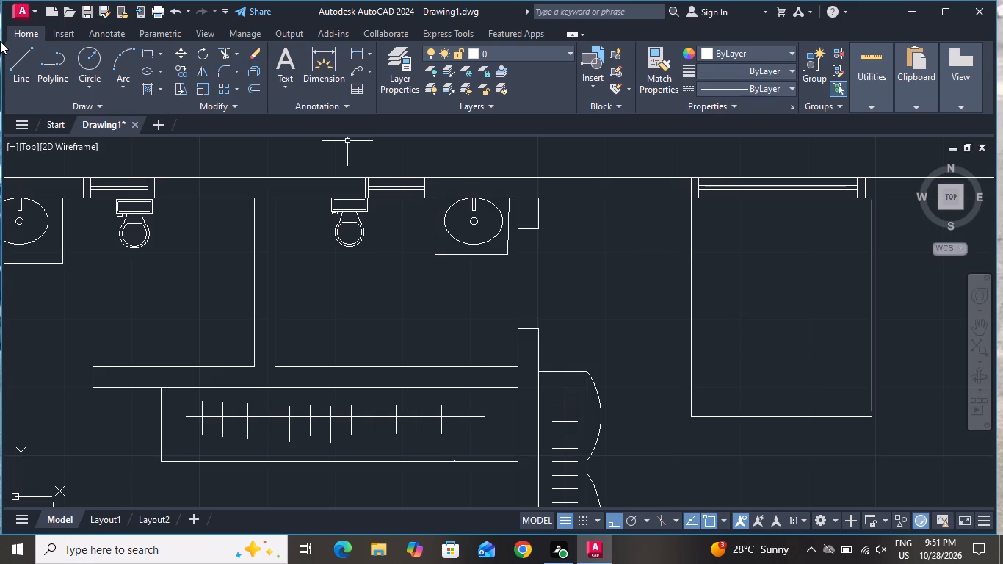
With Ortho off after the straight line, draw the blanket's horizontal top edge across the bed and a triangular fold reaching the bed's right side.
{"action": "left_click", "coordinate": [15, 59]}
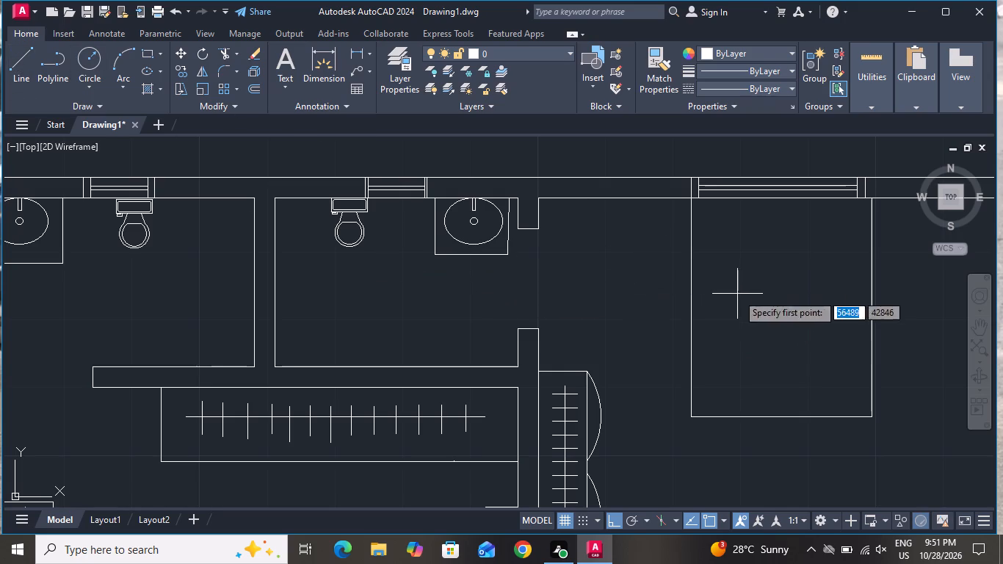
{"action": "left_click", "coordinate": [710, 251]}
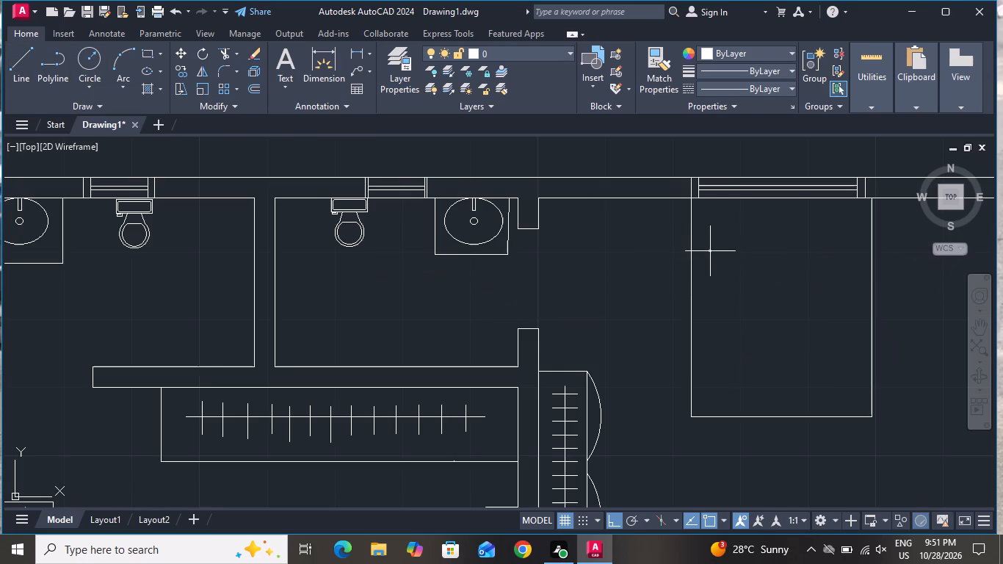
{"action": "left_click", "coordinate": [839, 254]}
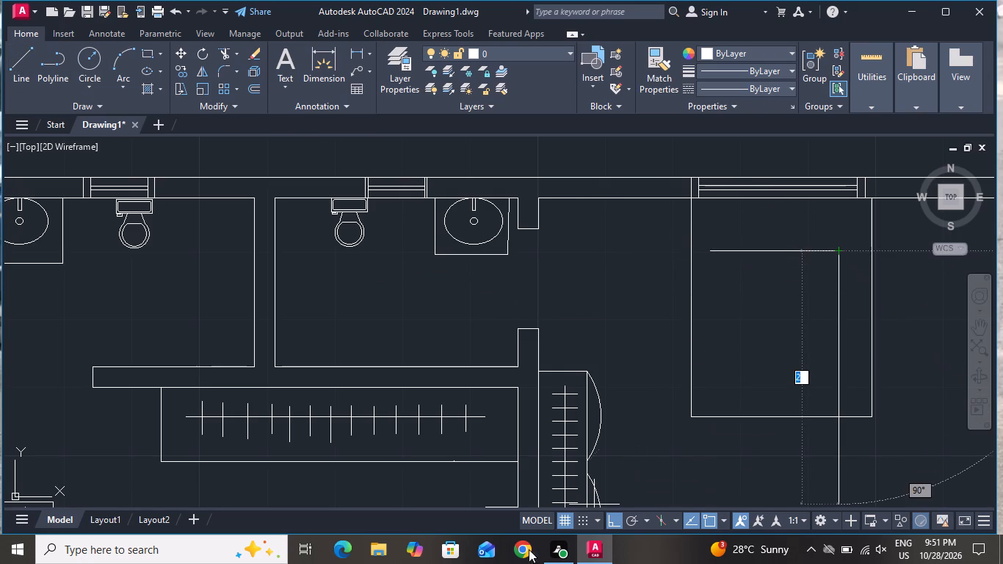
{"action": "left_click", "coordinate": [615, 523]}
{"action": "scroll", "coordinate": [863, 275], "scroll_direction": "up", "scroll_amount": 3}
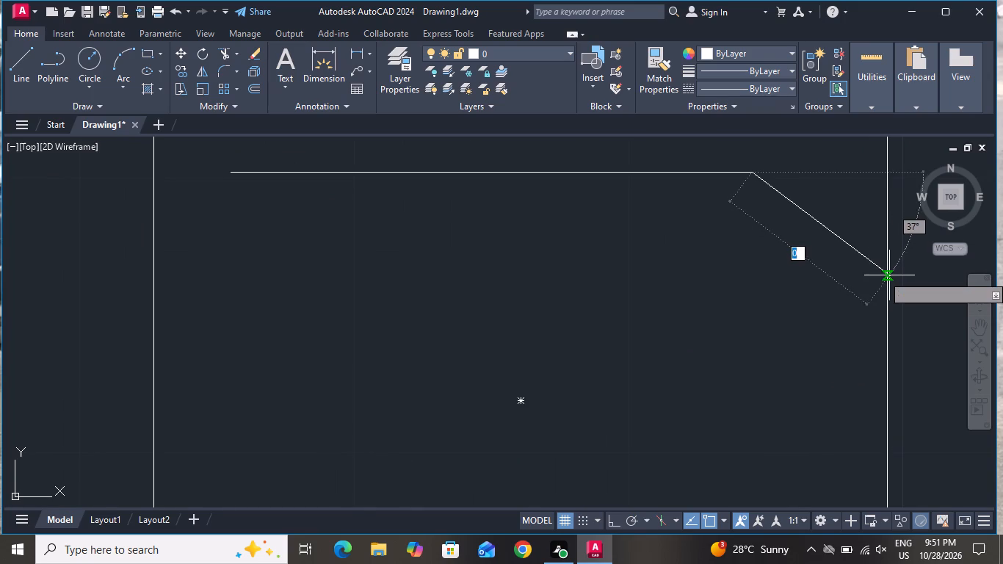
{"action": "left_click", "coordinate": [886, 264]}
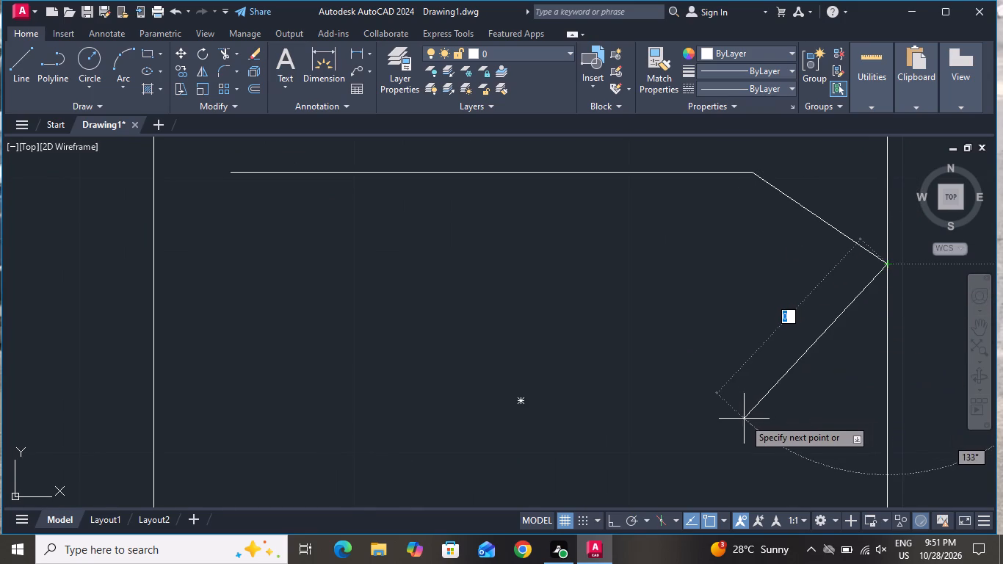
{"action": "left_click", "coordinate": [784, 415]}
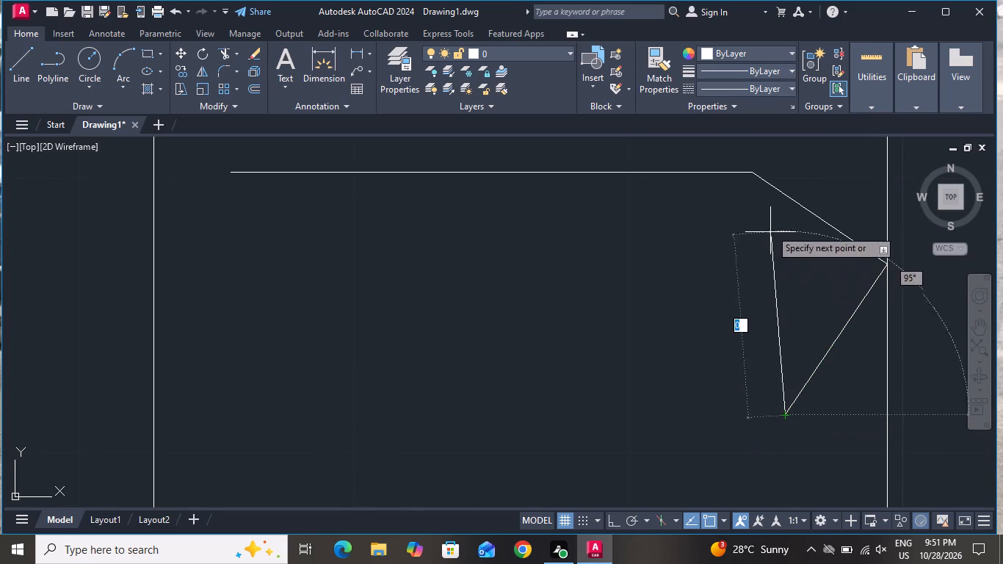
{"action": "left_click", "coordinate": [753, 173]}
{"action": "right_click", "coordinate": [753, 173]}
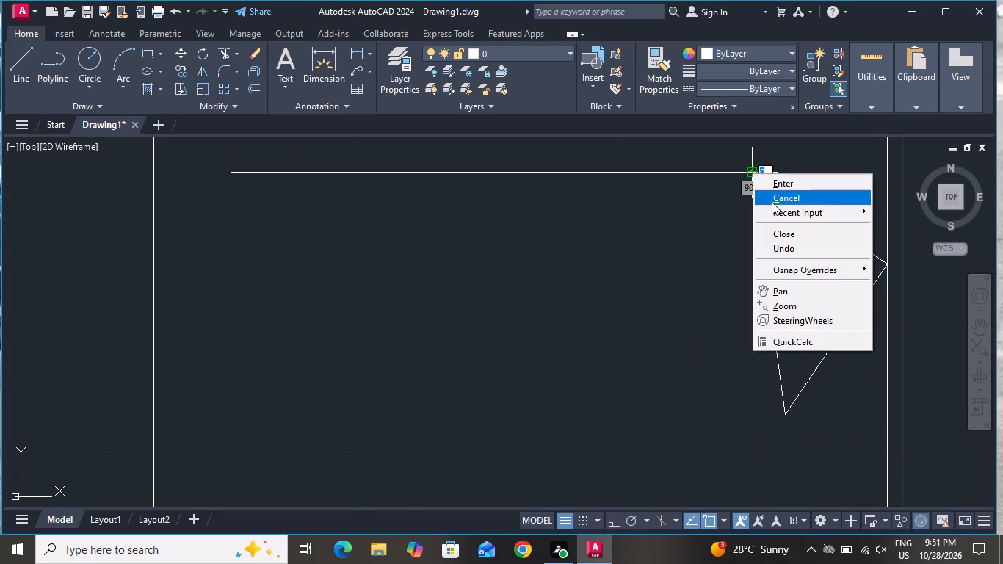
{"action": "left_click", "coordinate": [772, 203]}
Draw a matching triangular fold from the blanket edge's left end, touching the bed's left side.
{"action": "left_click", "coordinate": [5, 63]}
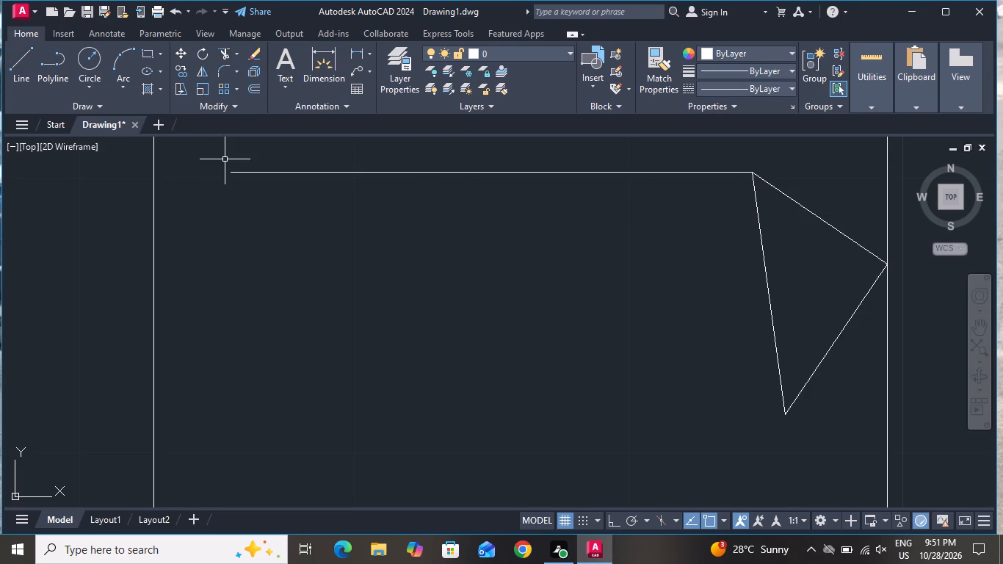
{"action": "left_click", "coordinate": [21, 60]}
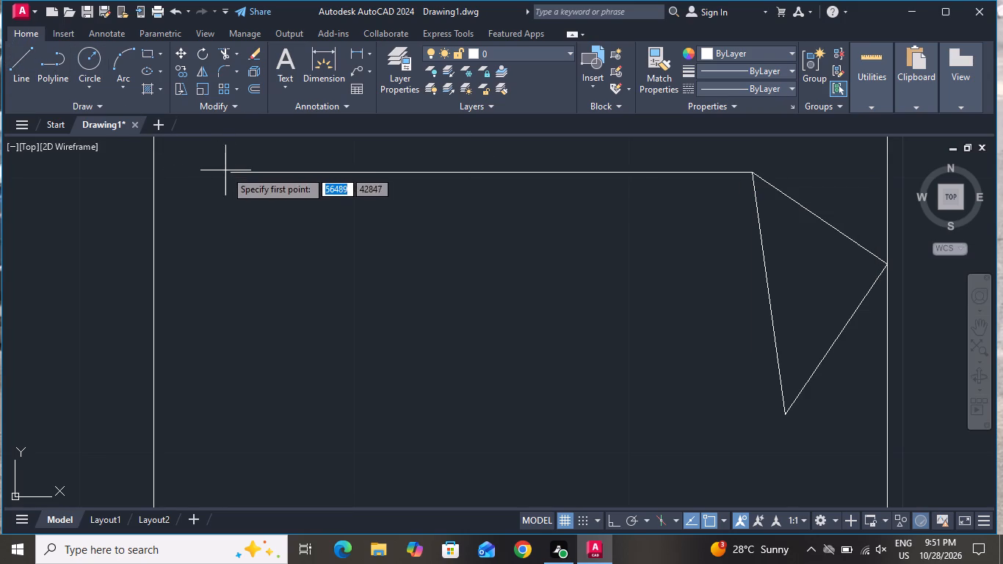
{"action": "left_click", "coordinate": [229, 173]}
{"action": "left_click", "coordinate": [151, 300]}
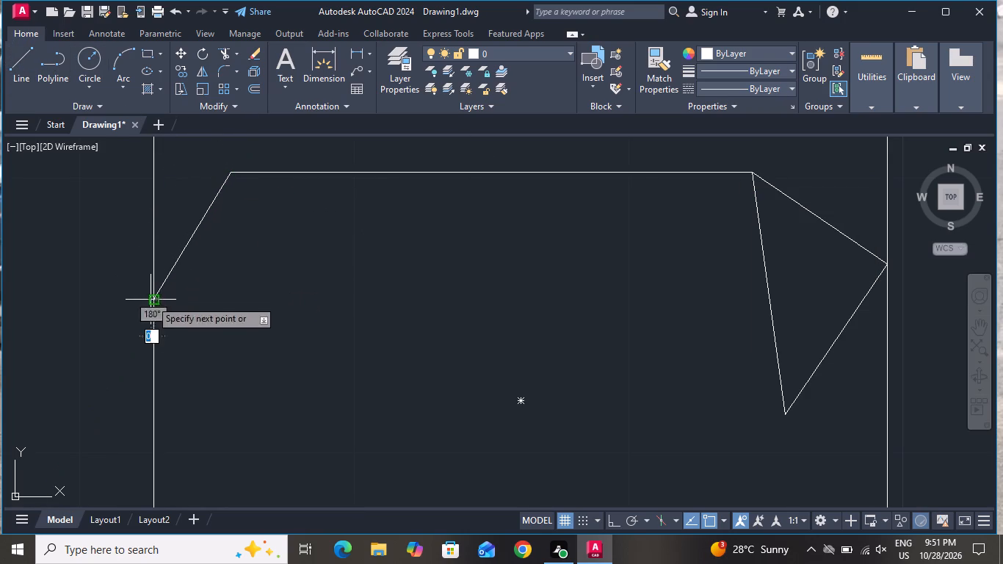
{"action": "left_click", "coordinate": [264, 377]}
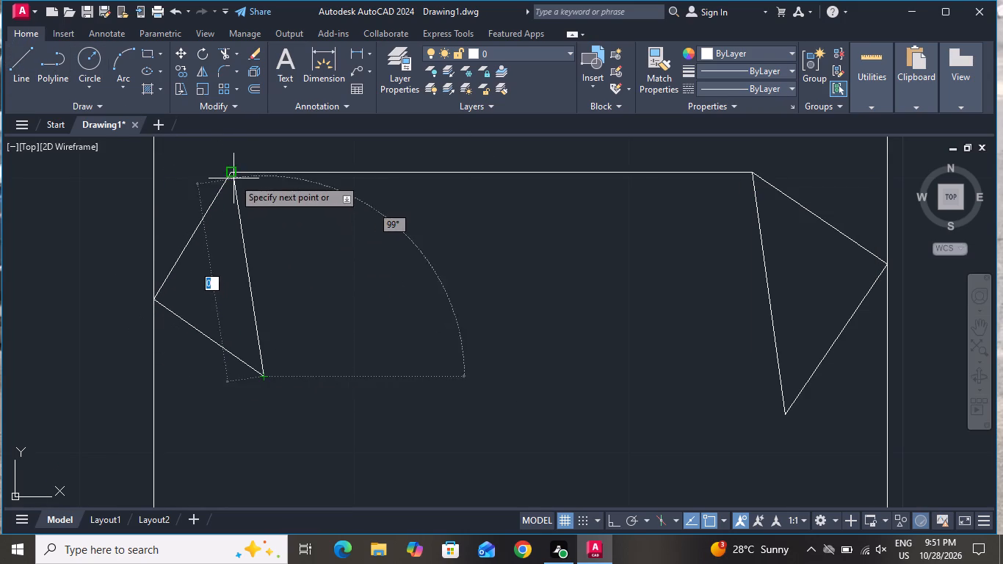
{"action": "left_click", "coordinate": [233, 175]}
{"action": "right_click", "coordinate": [233, 175]}
{"action": "left_click", "coordinate": [250, 200]}
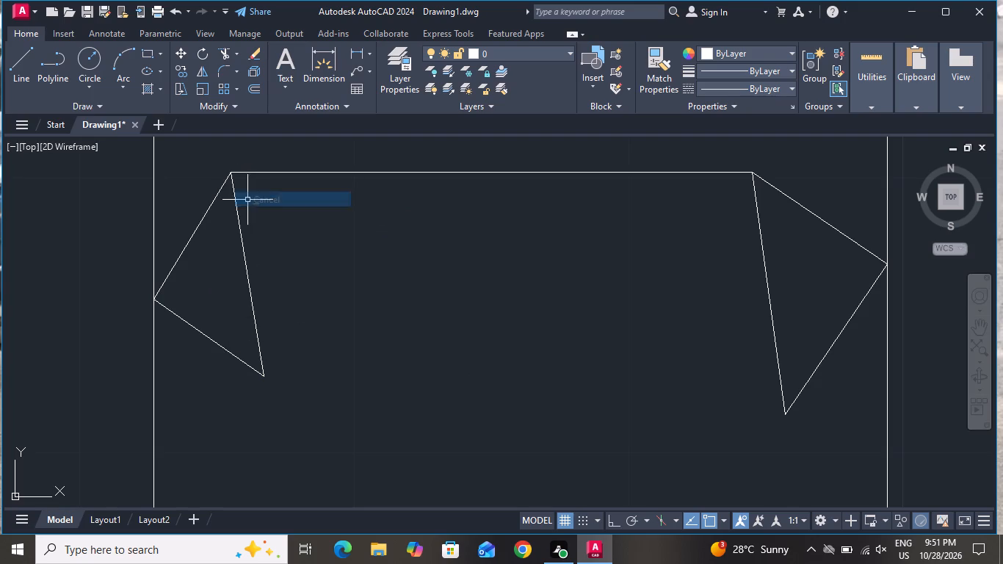
Draw a second horizontal line just below the blanket's top edge, spanning between the inner sides of the two folds.
{"action": "left_click", "coordinate": [14, 62]}
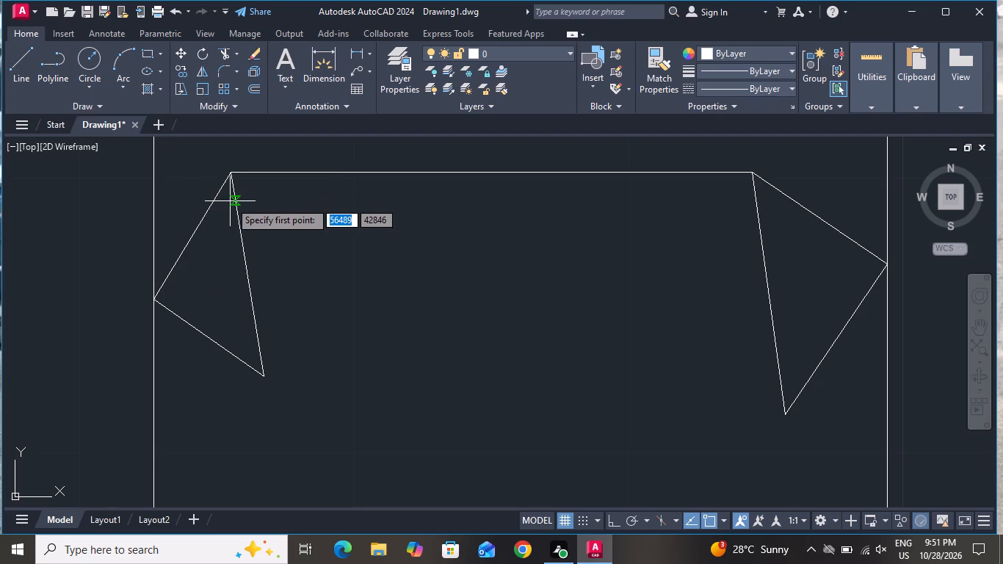
{"action": "left_click", "coordinate": [235, 198]}
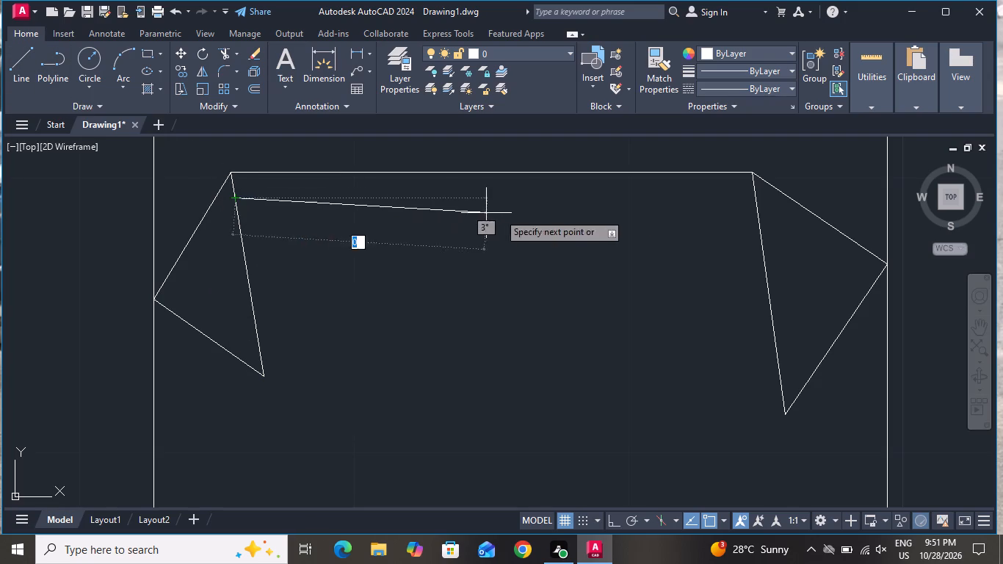
{"action": "left_click", "coordinate": [755, 198]}
{"action": "right_click", "coordinate": [755, 198]}
{"action": "left_click", "coordinate": [763, 215]}
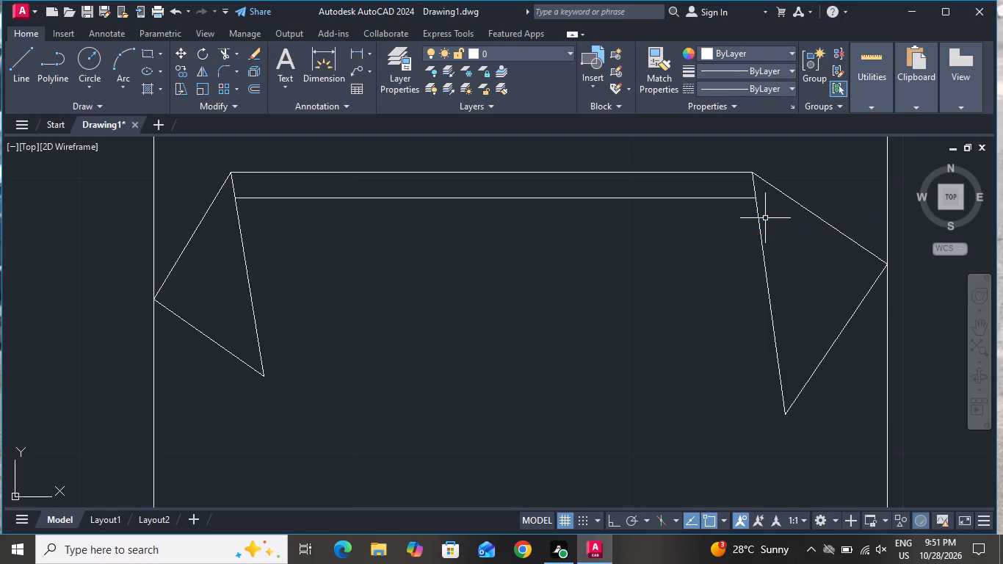
Draw a small pillow rectangle at the head of the bed, above the left end of the blanket edge.
{"action": "scroll", "coordinate": [724, 164], "scroll_direction": "down", "scroll_amount": 5}
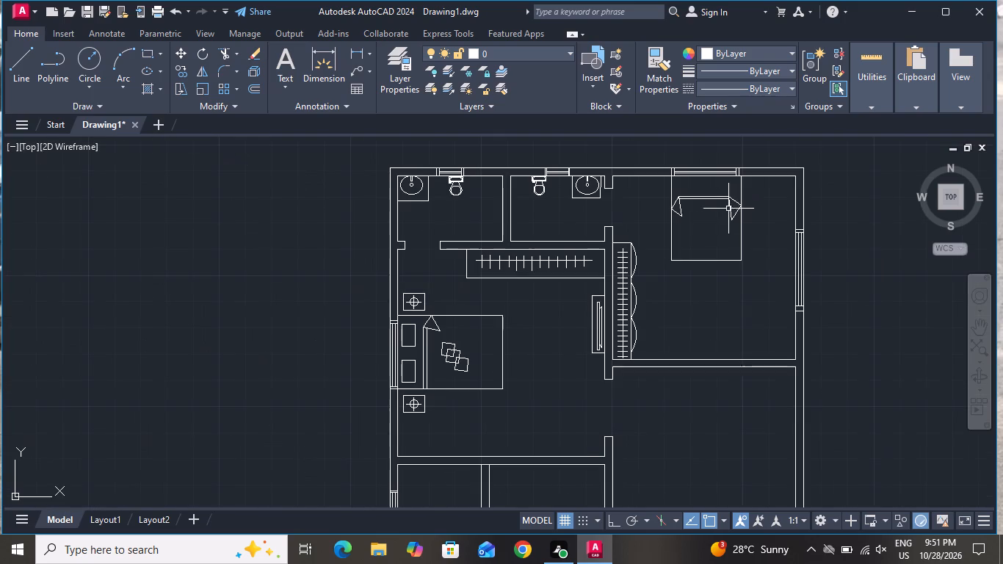
{"action": "left_click", "coordinate": [147, 57]}
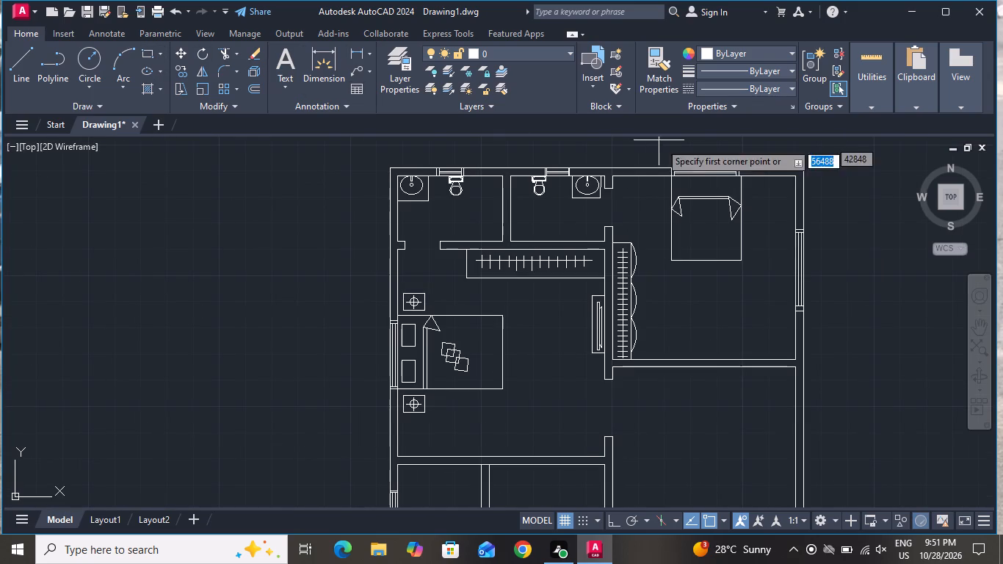
{"action": "scroll", "coordinate": [681, 178], "scroll_direction": "up", "scroll_amount": 4}
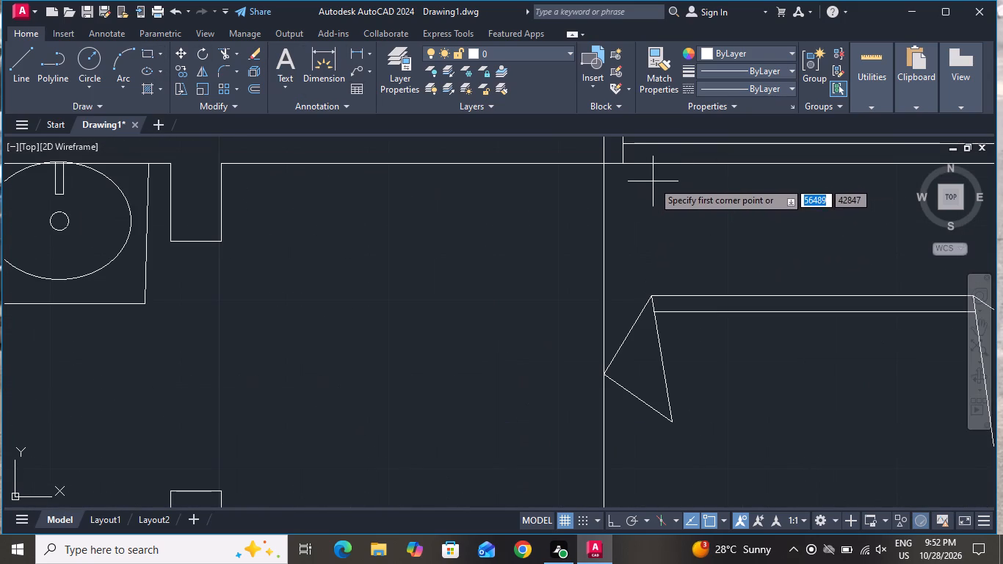
{"action": "left_click", "coordinate": [653, 180]}
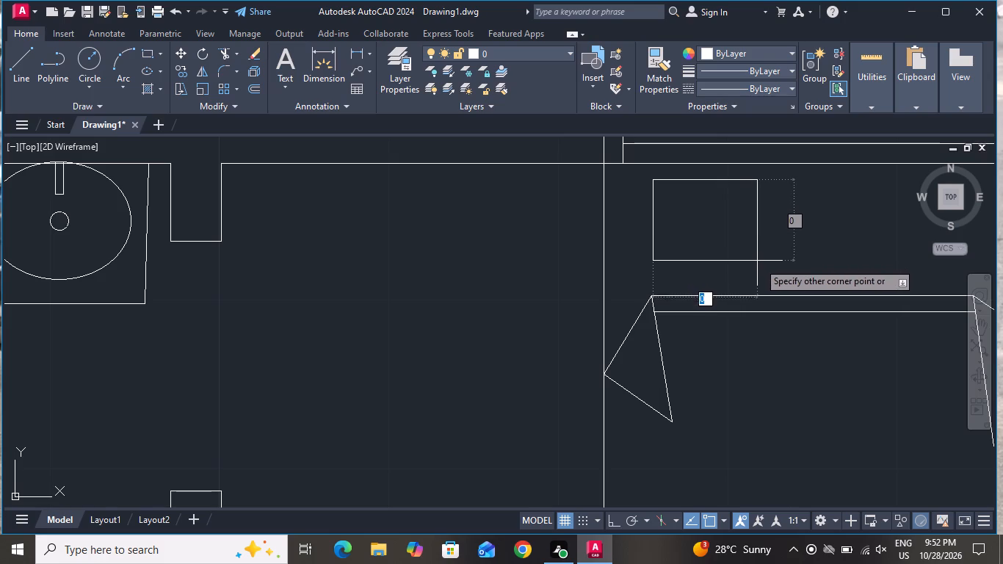
{"action": "left_click", "coordinate": [758, 262]}
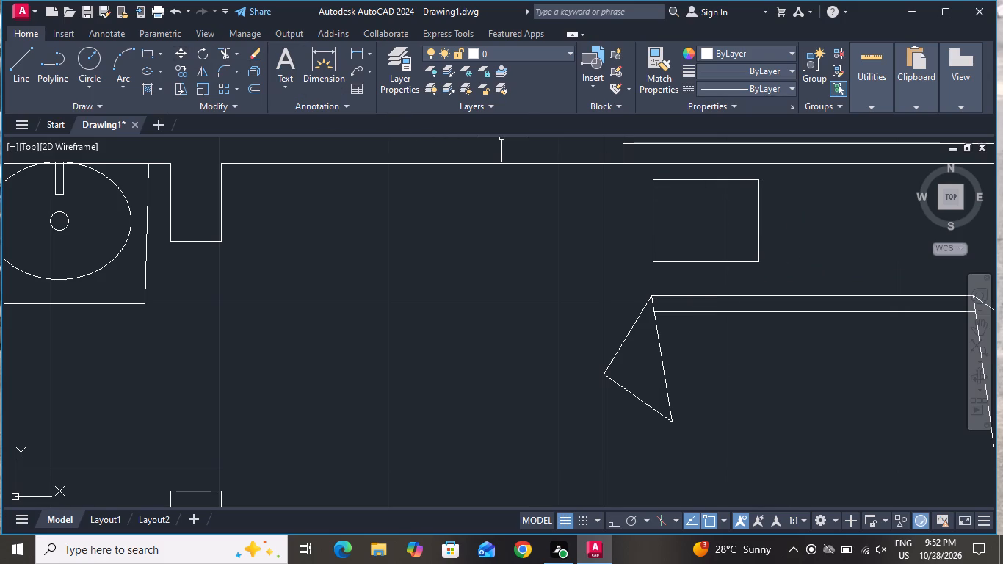
Copy the pillow rectangle horizontally to the other half of the bed's head, above the right end of the blanket edge.
{"action": "left_click", "coordinate": [768, 209]}
{"action": "left_click", "coordinate": [736, 224]}
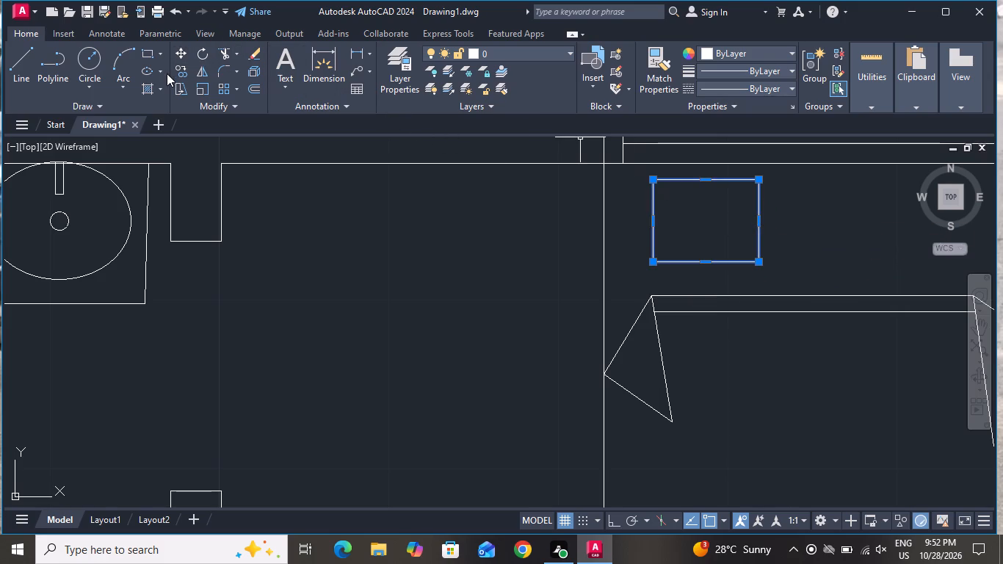
{"action": "scroll", "coordinate": [321, 122], "scroll_direction": "down", "scroll_amount": 1}
{"action": "left_click", "coordinate": [178, 71]}
{"action": "left_click", "coordinate": [746, 220]}
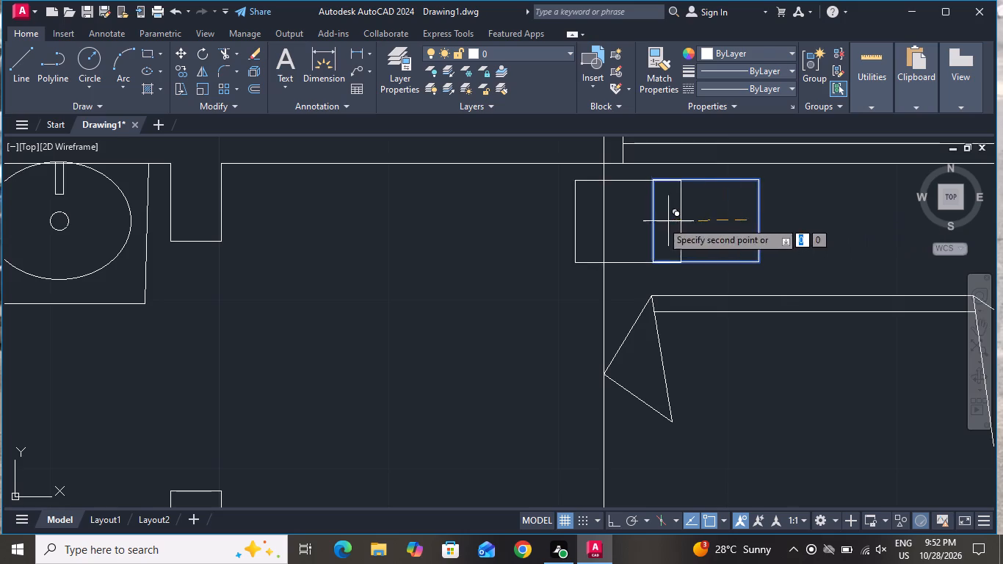
{"action": "scroll", "coordinate": [642, 220], "scroll_direction": "down", "scroll_amount": 2}
{"action": "left_click", "coordinate": [764, 223]}
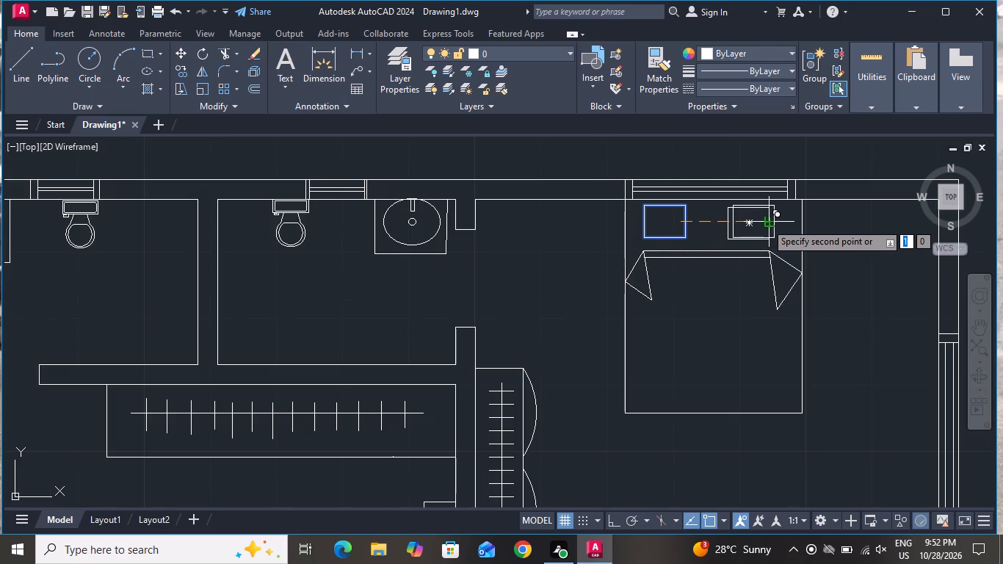
{"action": "right_click", "coordinate": [766, 223]}
{"action": "left_click", "coordinate": [794, 242]}
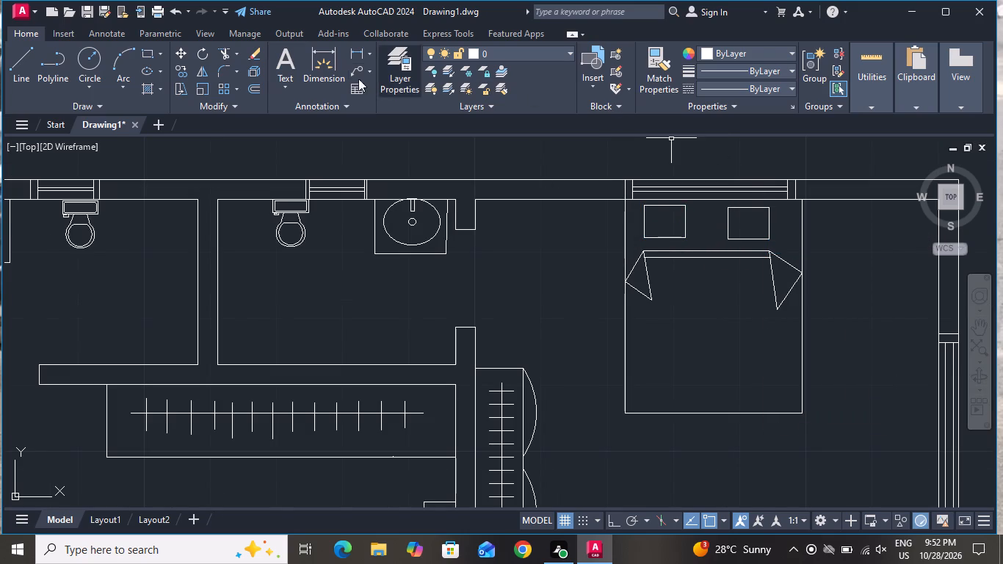
Draw a small, nearly square bedside table rectangle just off the right side of the upper-right bedroom's bed, near its head.
{"action": "left_click", "coordinate": [142, 49]}
{"action": "scroll", "coordinate": [778, 328], "scroll_direction": "down", "scroll_amount": 1}
{"action": "scroll", "coordinate": [819, 280], "scroll_direction": "up", "scroll_amount": 1}
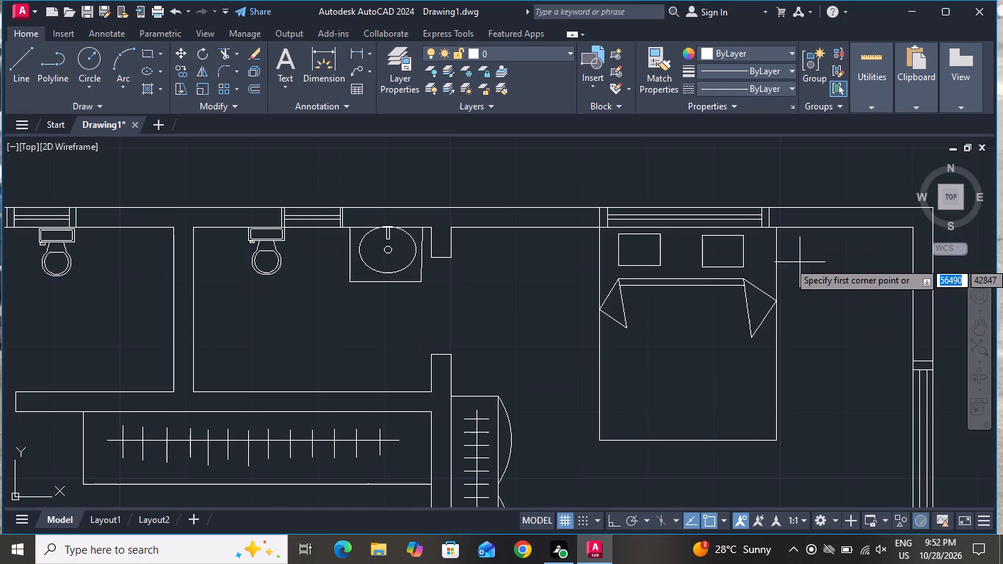
{"action": "left_click", "coordinate": [792, 245]}
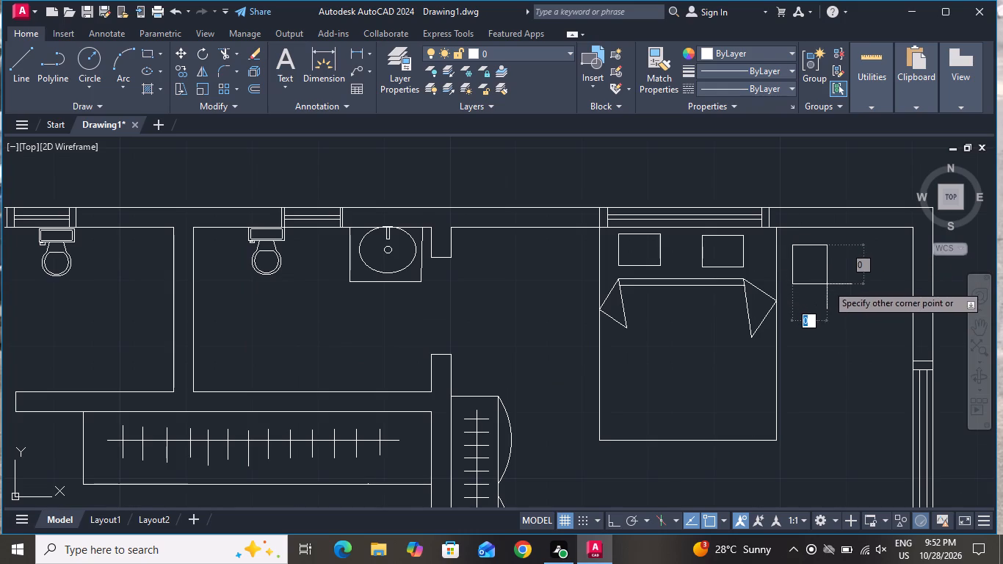
{"action": "left_click", "coordinate": [840, 289]}
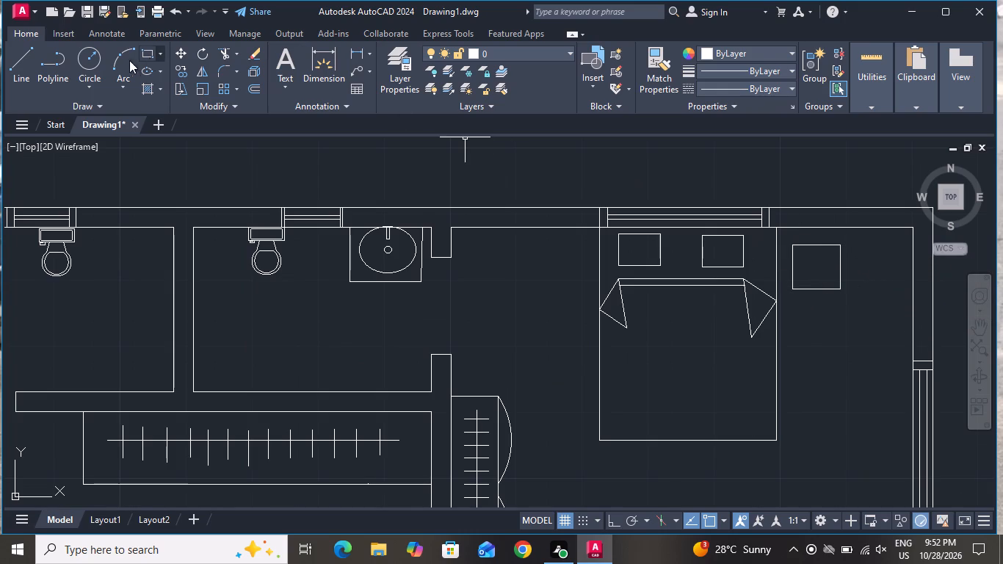
Draw a lamp circle centred in the new bedside table, about half the table's width in diameter.
{"action": "left_click", "coordinate": [87, 56]}
{"action": "scroll", "coordinate": [870, 254], "scroll_direction": "up", "scroll_amount": 2}
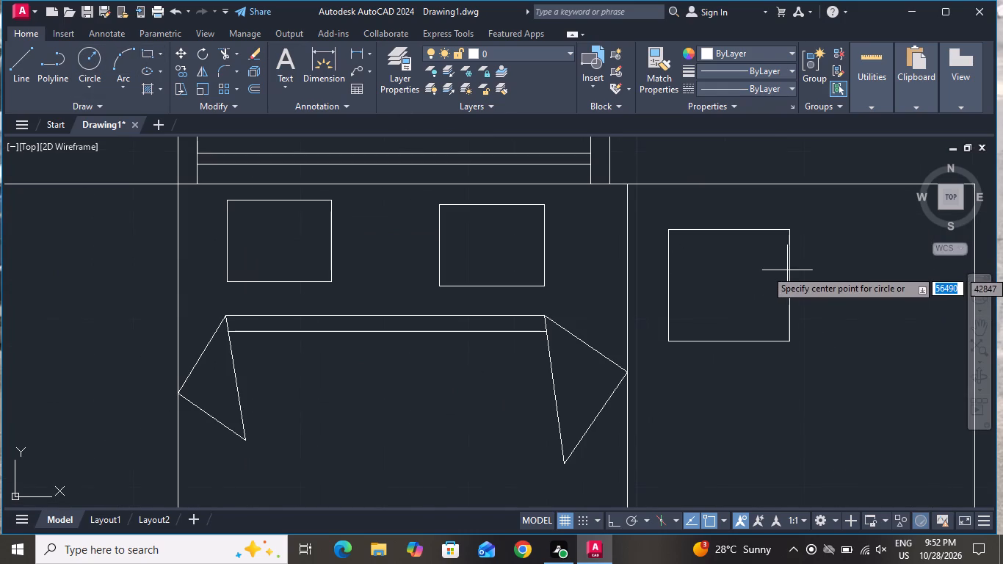
{"action": "left_click", "coordinate": [728, 284]}
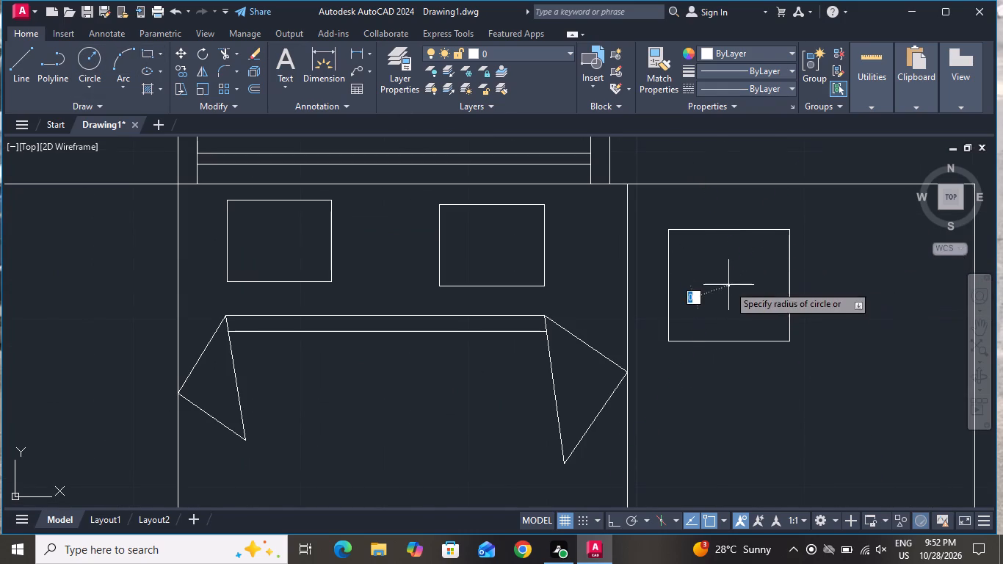
{"action": "left_click", "coordinate": [740, 312]}
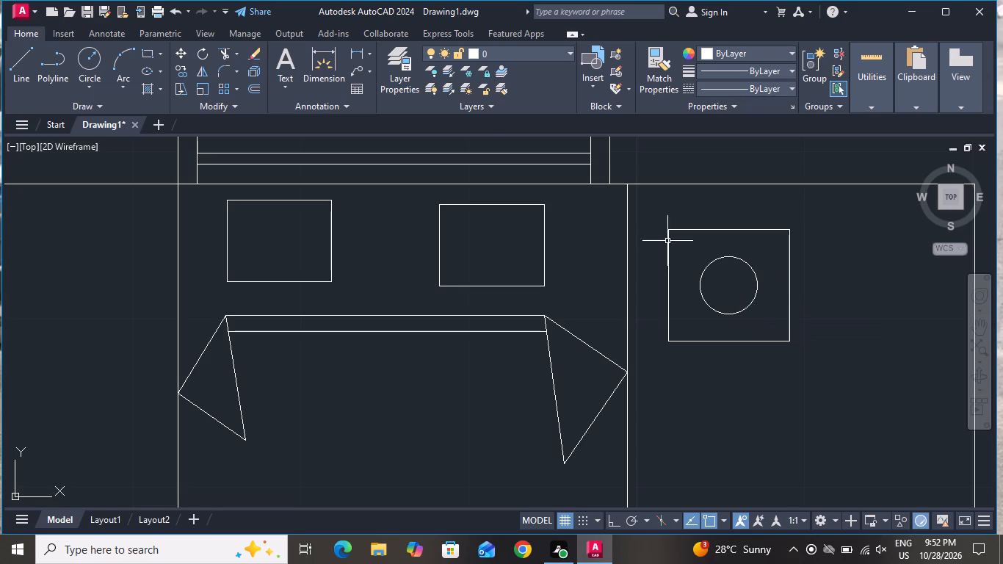
With Ortho mode on, draw a horizontal line through the lamp circle's centre, extending slightly past both sides.
{"action": "left_click", "coordinate": [20, 61]}
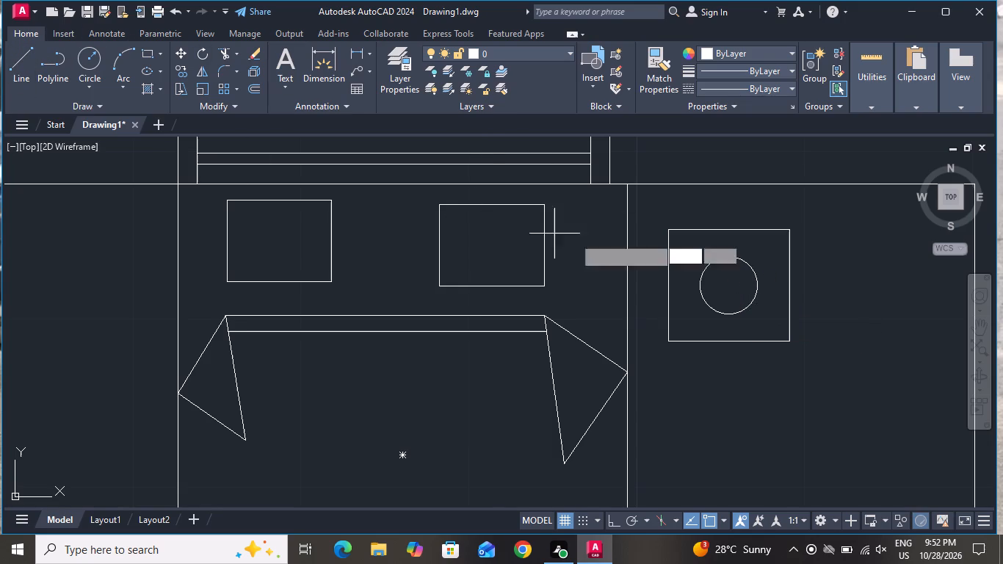
{"action": "left_click", "coordinate": [685, 285]}
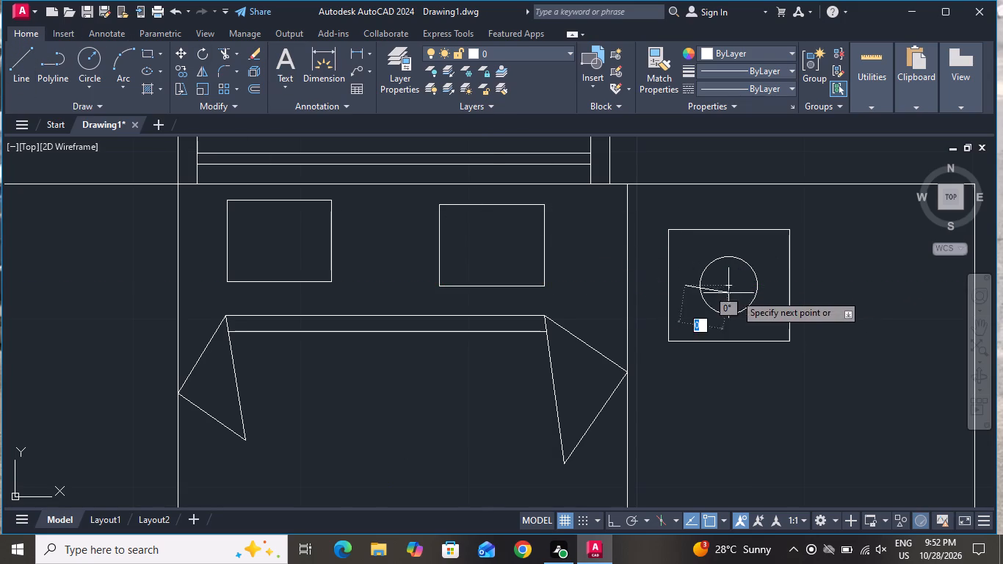
{"action": "scroll", "coordinate": [778, 289], "scroll_direction": "up", "scroll_amount": 1}
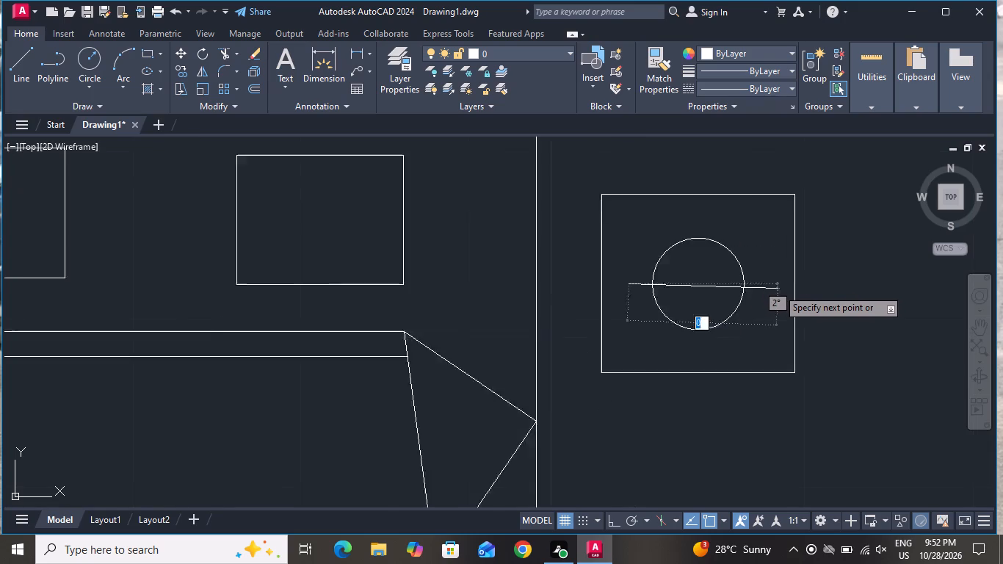
{"action": "scroll", "coordinate": [778, 289], "scroll_direction": "up", "scroll_amount": 1}
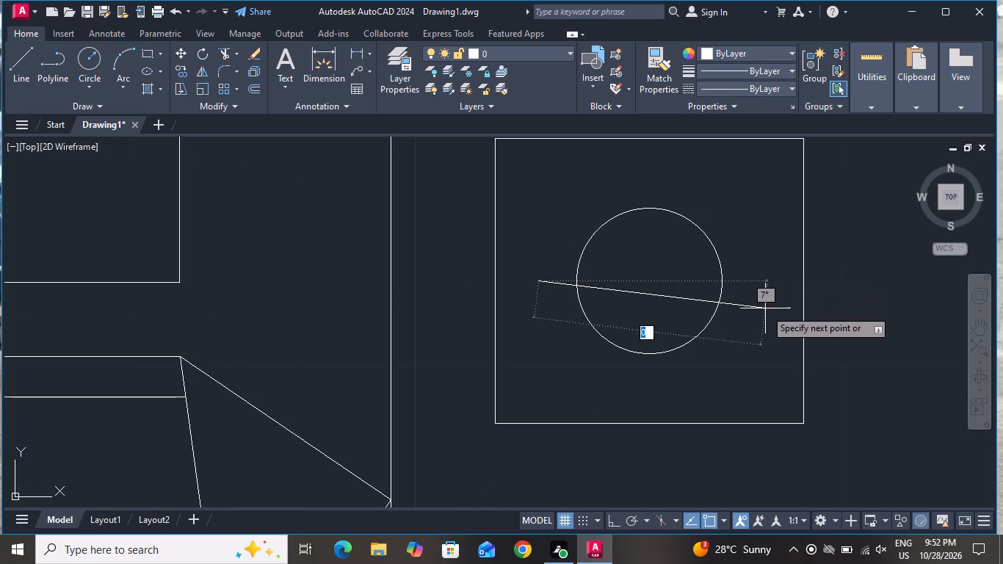
{"action": "left_click", "coordinate": [611, 522]}
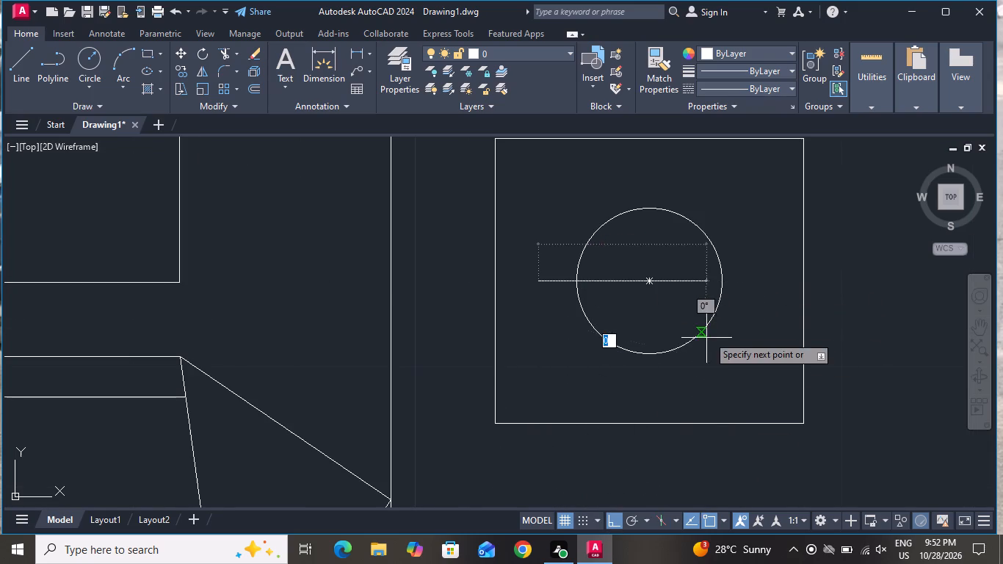
{"action": "scroll", "coordinate": [743, 286], "scroll_direction": "up", "scroll_amount": 2}
{"action": "left_click", "coordinate": [747, 280]}
{"action": "right_click", "coordinate": [747, 280]}
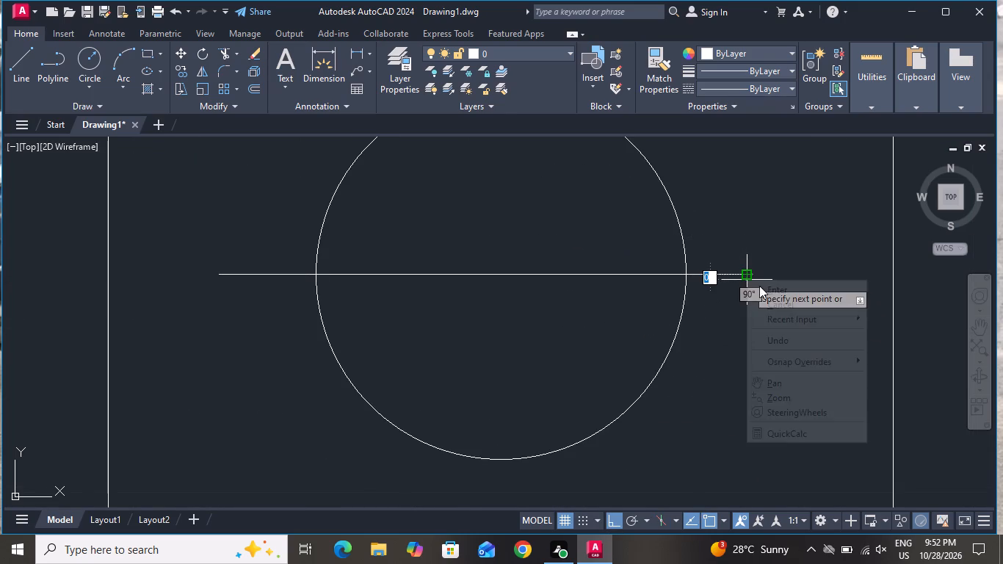
{"action": "left_click", "coordinate": [770, 302]}
Draw a vertical line through the lamp circle's centre, extending slightly beyond its top and bottom.
{"action": "scroll", "coordinate": [425, 433], "scroll_direction": "down", "scroll_amount": 2}
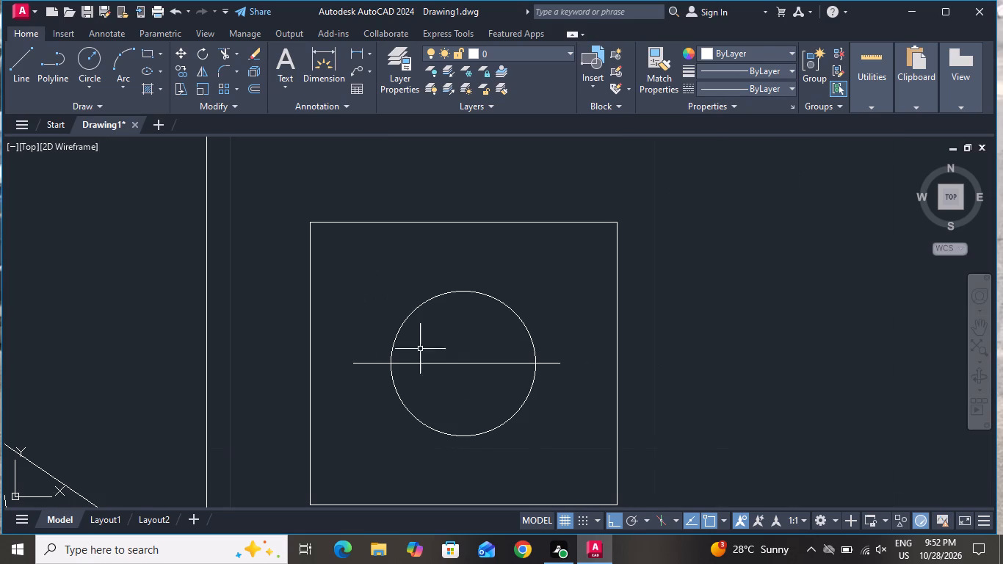
{"action": "left_click", "coordinate": [18, 68]}
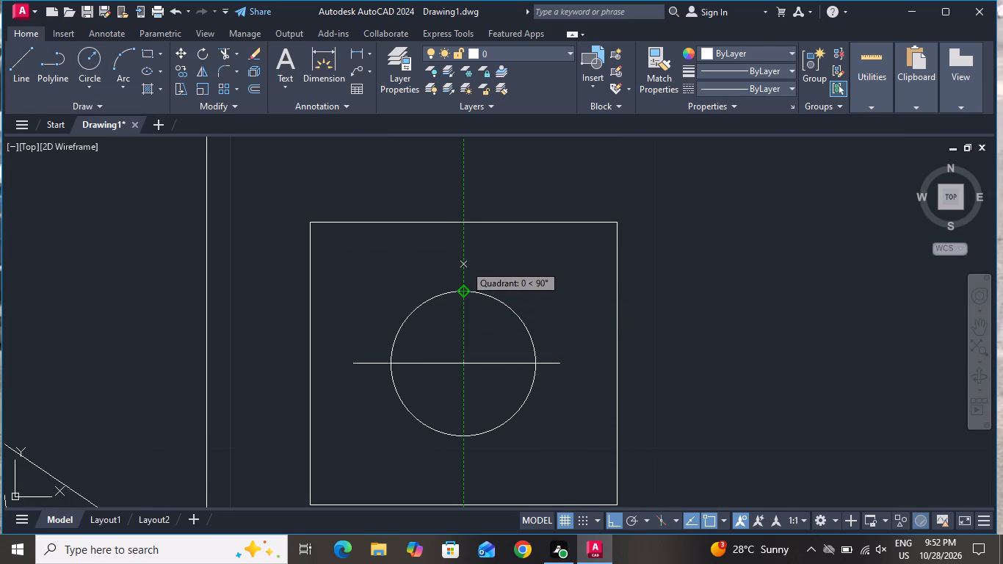
{"action": "left_click", "coordinate": [465, 264]}
{"action": "left_click", "coordinate": [466, 457]}
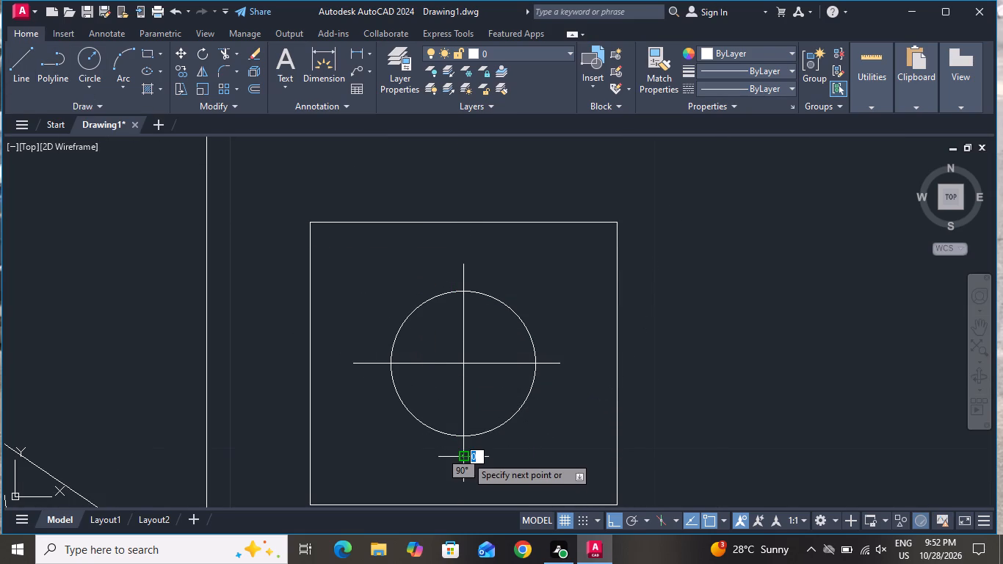
{"action": "right_click", "coordinate": [466, 456]}
{"action": "left_click", "coordinate": [488, 317]}
Copy the bedside table with its lamp horizontally to the left side of the bed.
{"action": "scroll", "coordinate": [576, 253], "scroll_direction": "down", "scroll_amount": 3}
{"action": "left_click", "coordinate": [612, 236]}
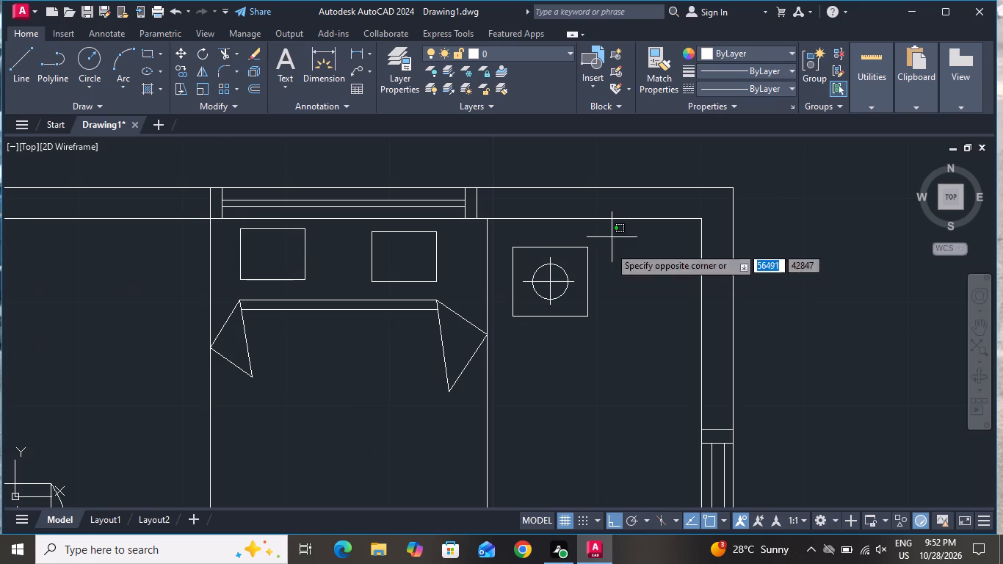
{"action": "left_click", "coordinate": [505, 350]}
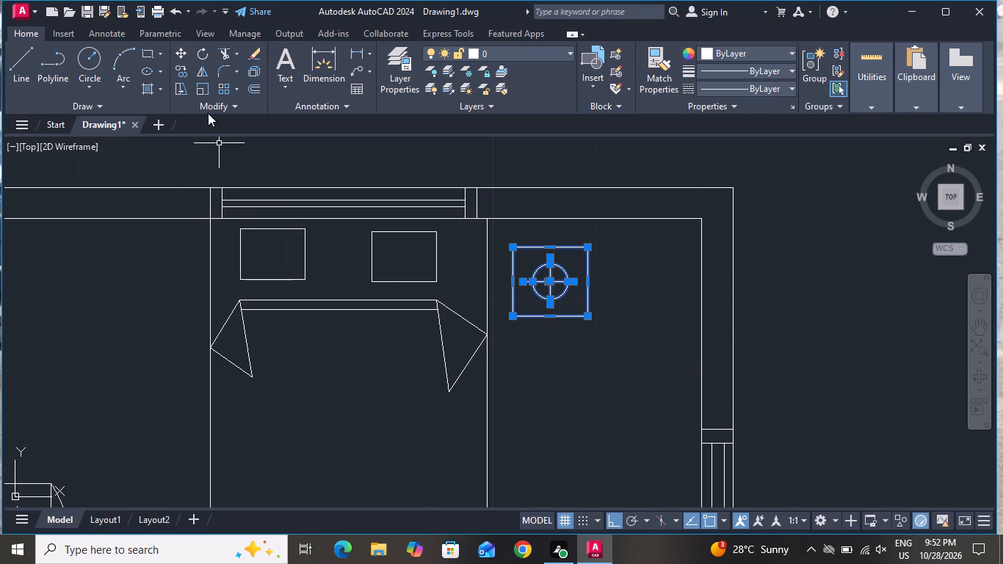
{"action": "left_click", "coordinate": [183, 70]}
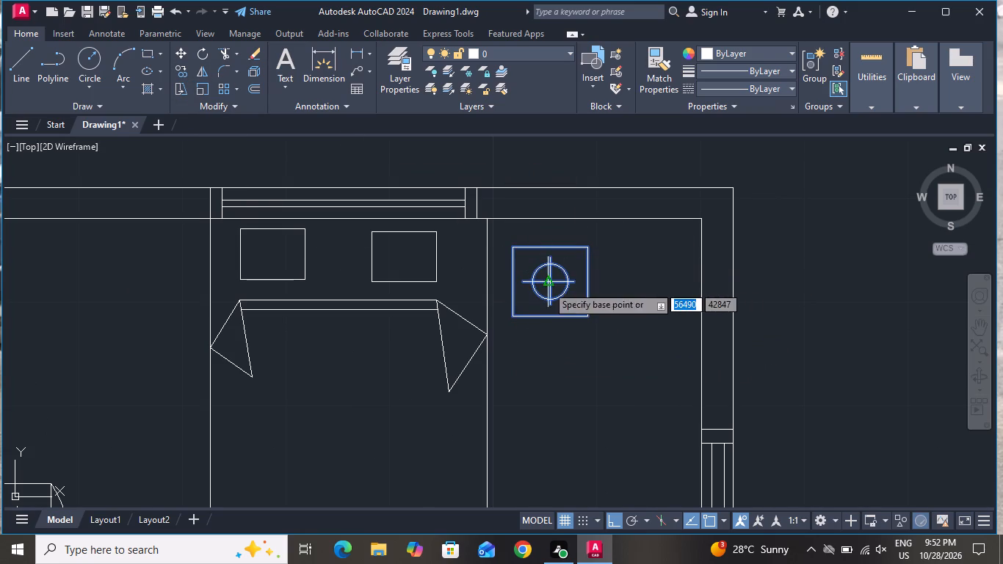
{"action": "left_click", "coordinate": [546, 284]}
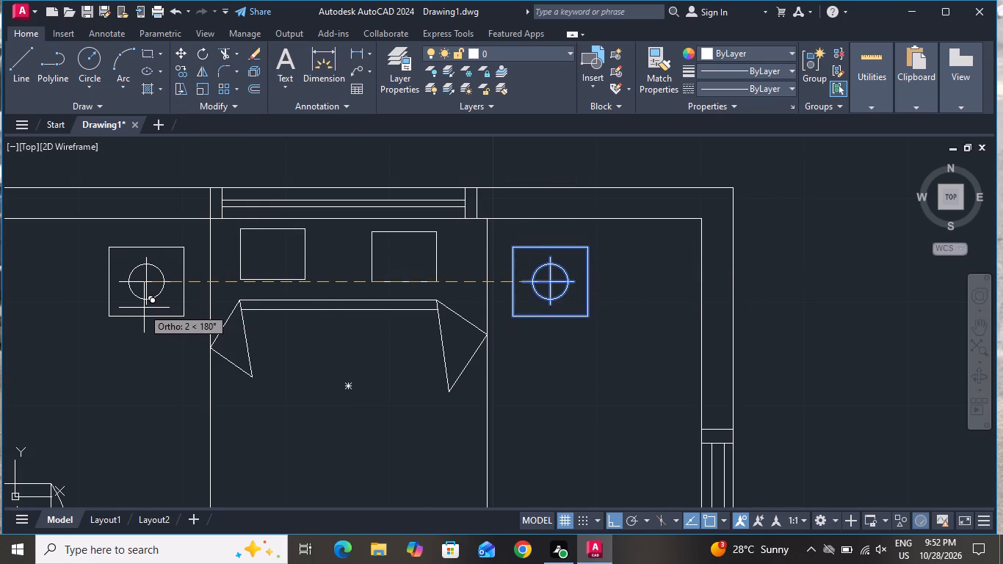
{"action": "left_click", "coordinate": [144, 305]}
{"action": "right_click", "coordinate": [144, 305]}
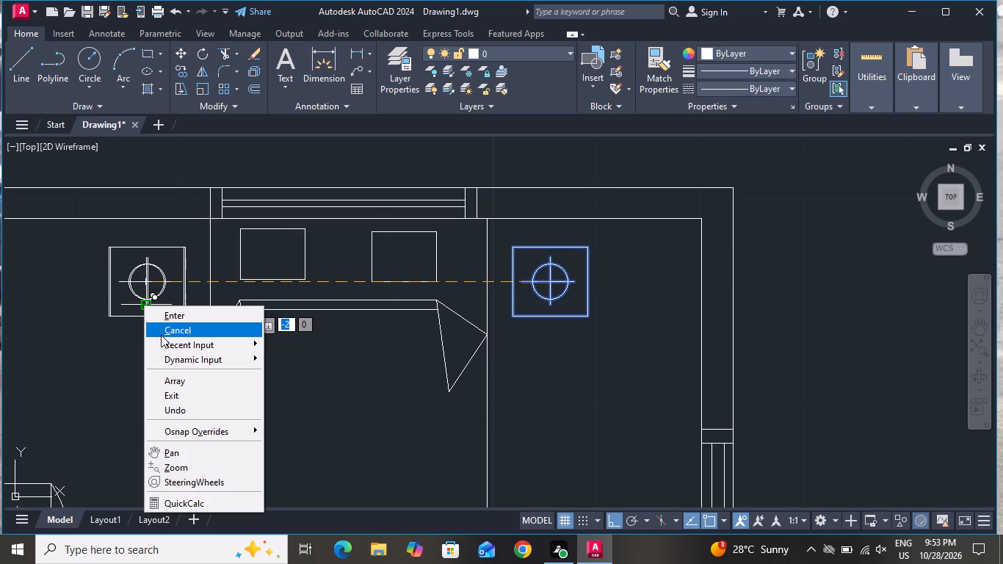
{"action": "left_click", "coordinate": [161, 335]}
Draw two short vertical lines across the bedroom's bottom wall near its right corner, marking the sides of a door opening.
{"action": "scroll", "coordinate": [222, 341], "scroll_direction": "down", "scroll_amount": 3}
{"action": "scroll", "coordinate": [345, 376], "scroll_direction": "down", "scroll_amount": 1}
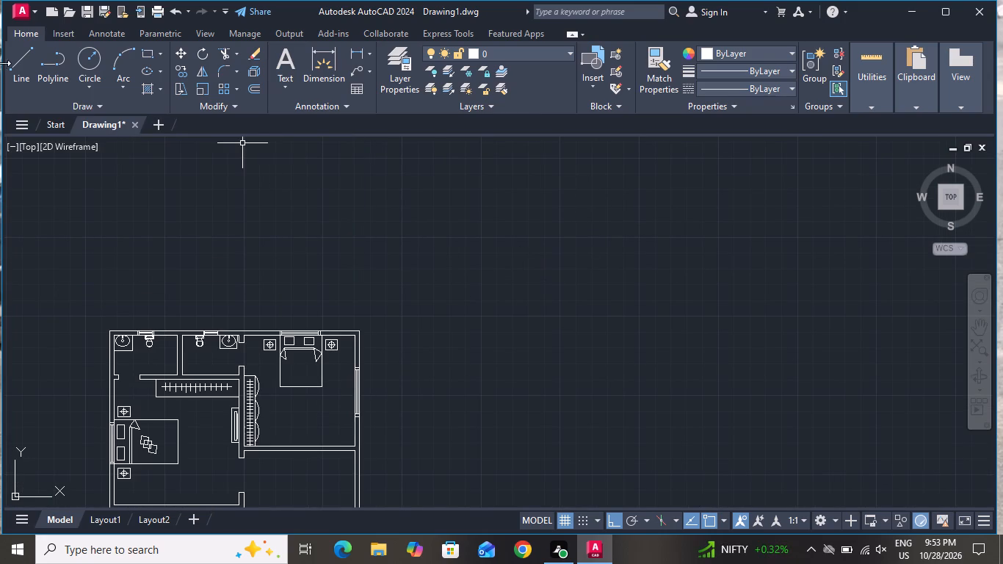
{"action": "left_click", "coordinate": [12, 64]}
{"action": "scroll", "coordinate": [308, 472], "scroll_direction": "up", "scroll_amount": 1}
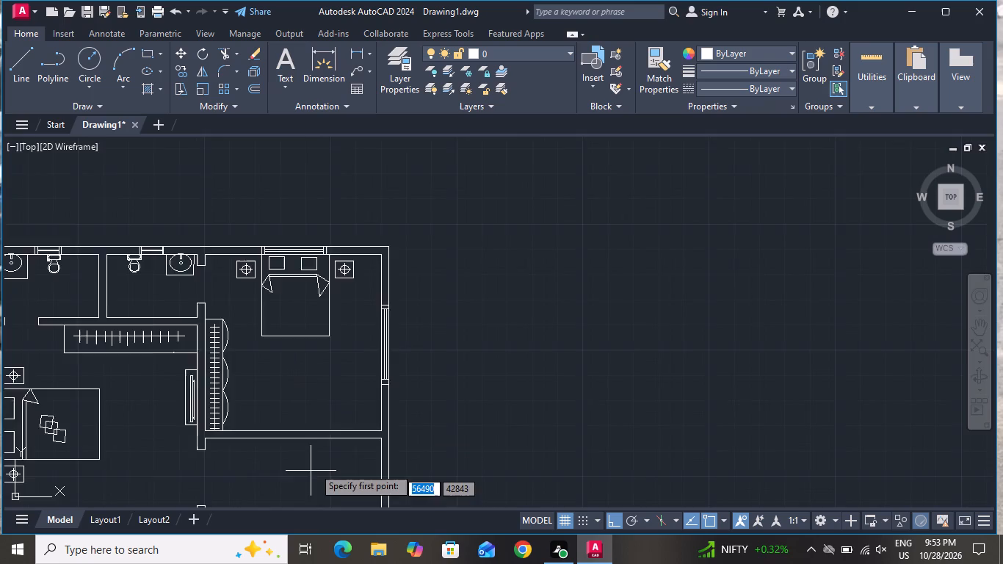
{"action": "scroll", "coordinate": [315, 466], "scroll_direction": "up", "scroll_amount": 2}
{"action": "left_click", "coordinate": [443, 391]}
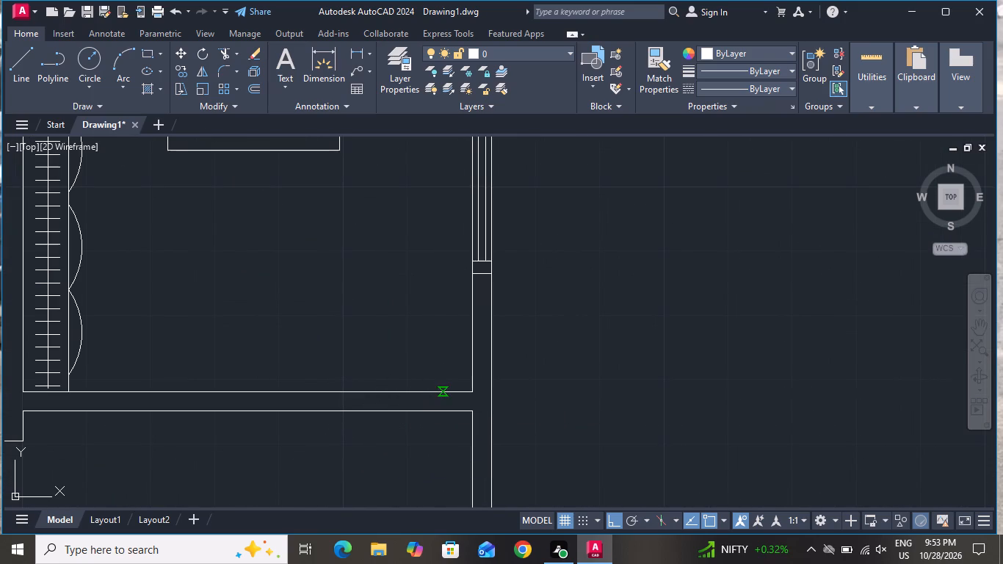
{"action": "left_click", "coordinate": [443, 415]}
{"action": "right_click", "coordinate": [443, 422]}
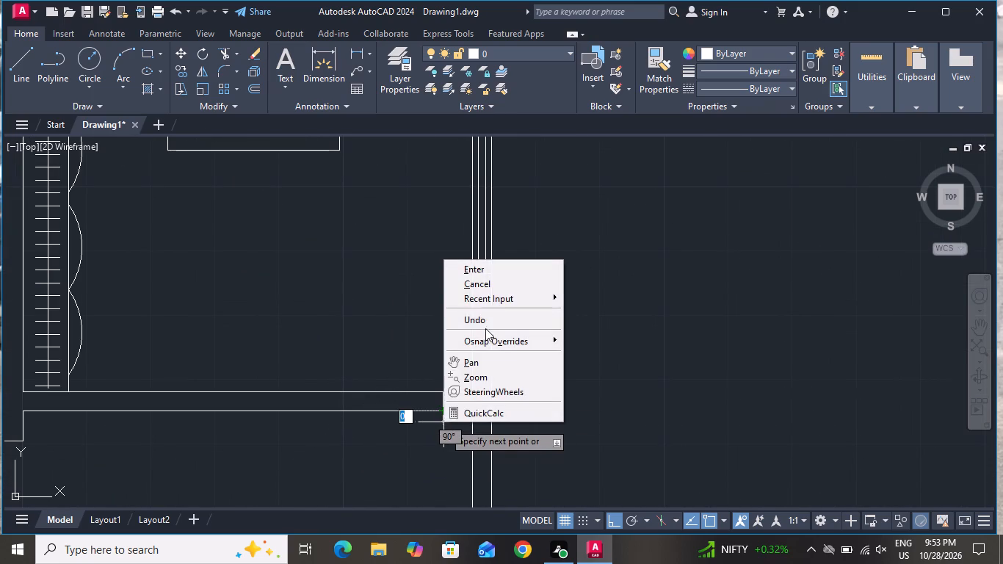
{"action": "left_click", "coordinate": [488, 285]}
{"action": "left_click", "coordinate": [18, 64]}
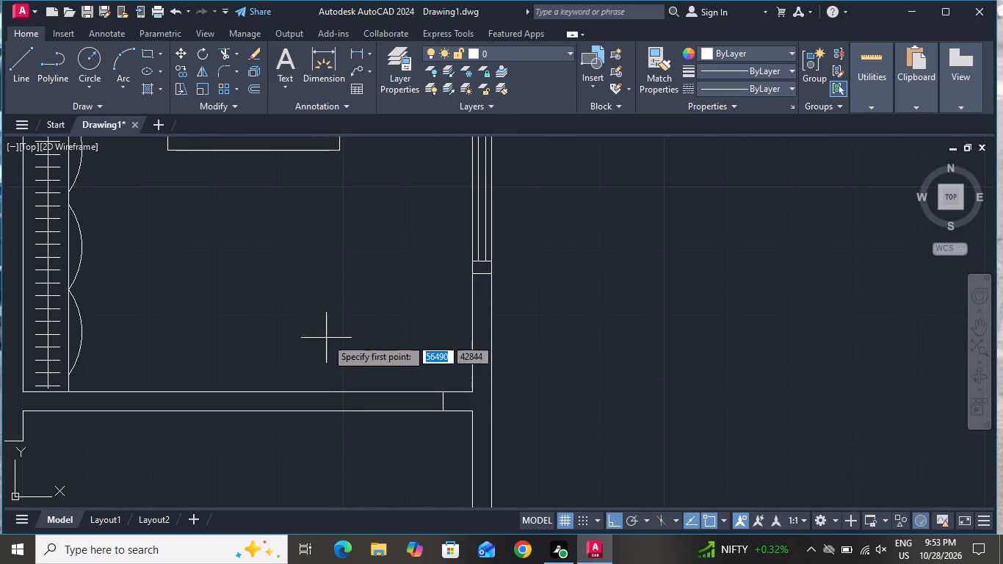
{"action": "left_click", "coordinate": [335, 395]}
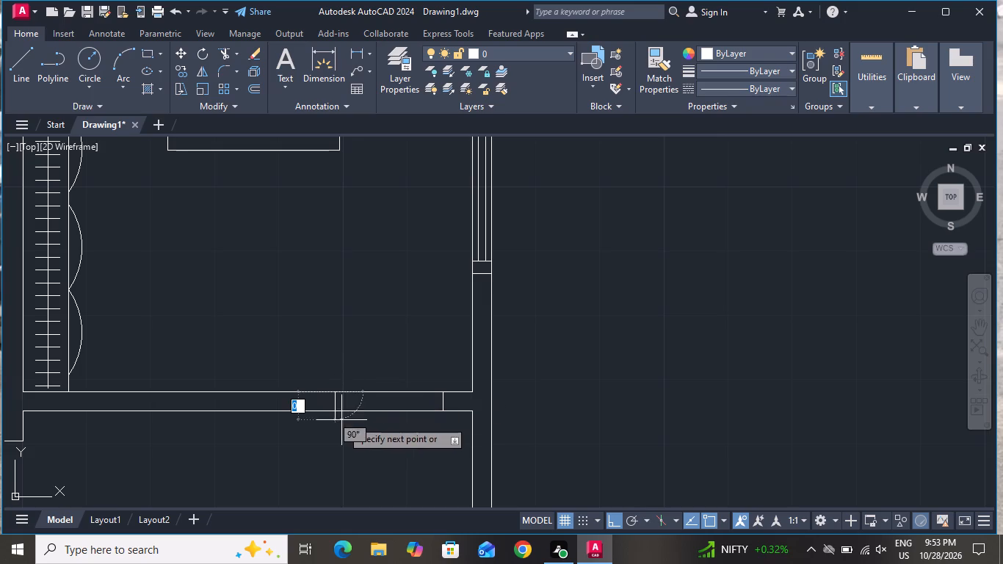
{"action": "left_click", "coordinate": [330, 408]}
{"action": "right_click", "coordinate": [330, 408]}
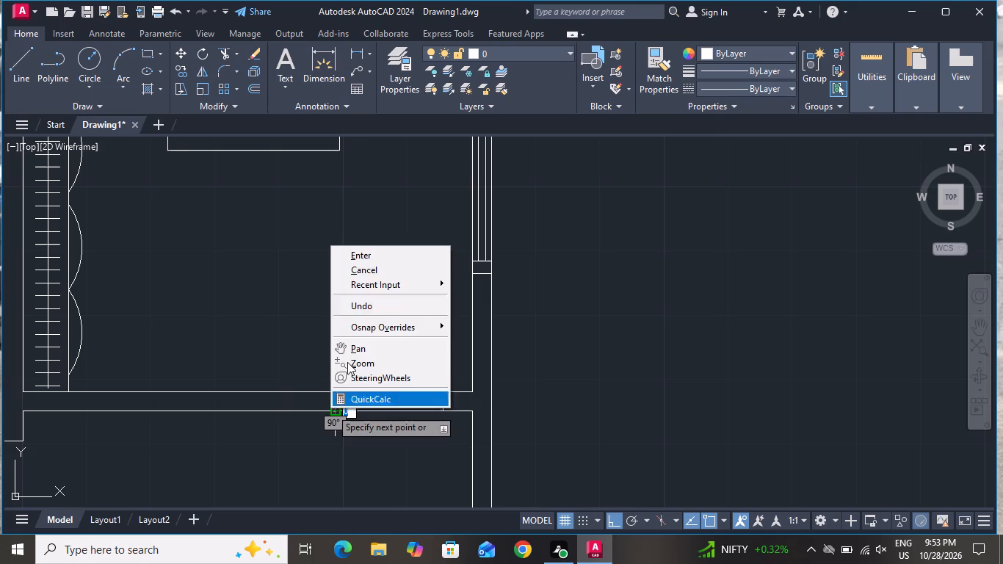
{"action": "left_click", "coordinate": [361, 264]}
Trim both wall lines between the two short vertical lines to open the doorway in the bedroom's bottom wall.
{"action": "left_click", "coordinate": [222, 51]}
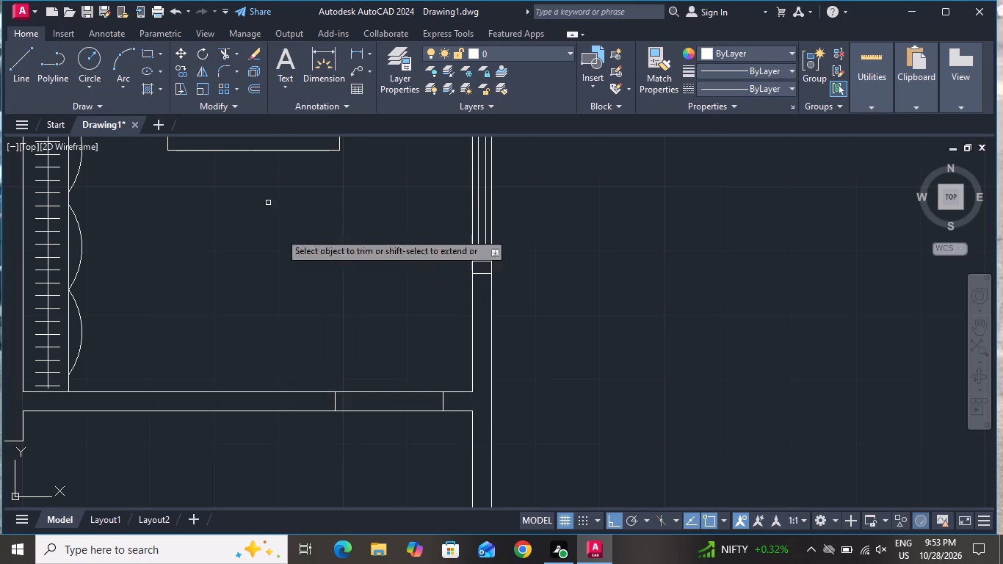
{"action": "left_click", "coordinate": [388, 374]}
{"action": "left_click", "coordinate": [381, 433]}
{"action": "scroll", "coordinate": [391, 410], "scroll_direction": "down", "scroll_amount": 2}
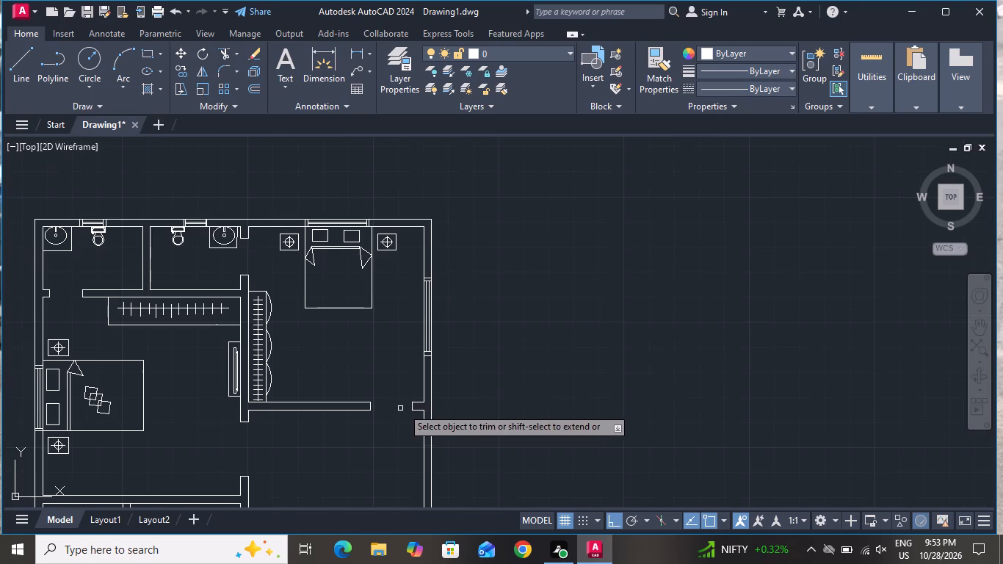
{"action": "right_click", "coordinate": [468, 338]}
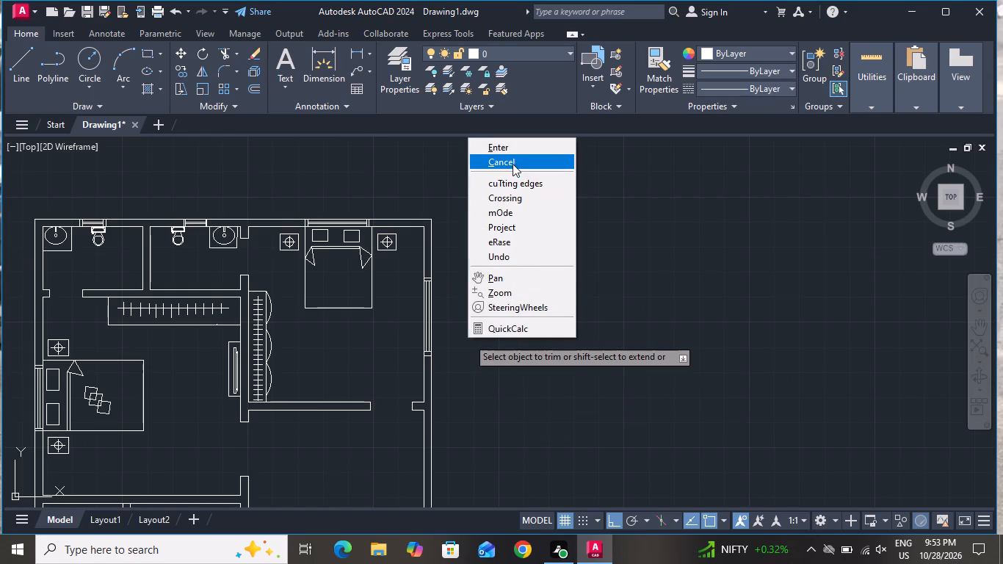
{"action": "left_click", "coordinate": [514, 162]}
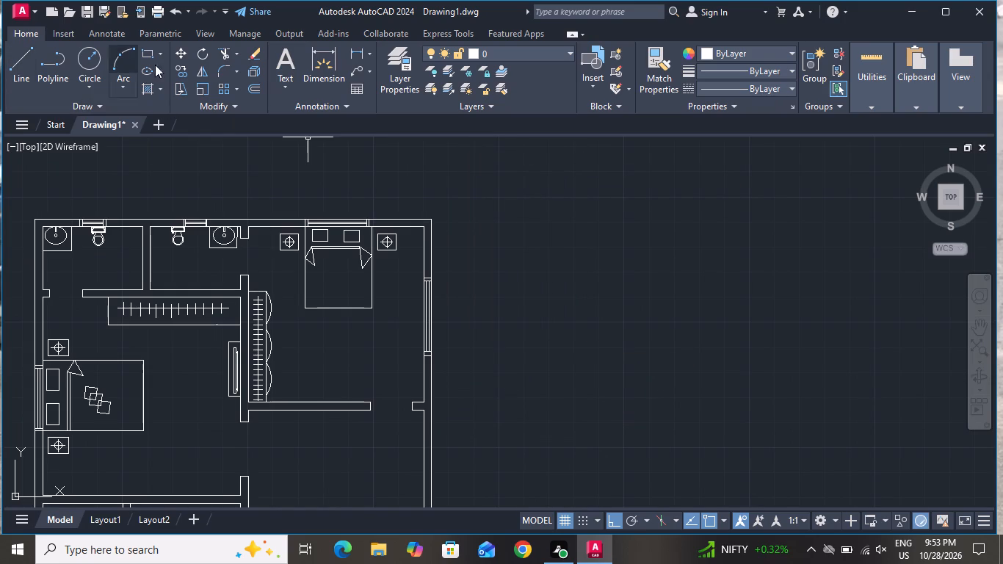
Draw a rectangular TV unit against the inside of the upper-right bedroom's bottom wall, between the wardrobe and the doorway.
{"action": "left_click", "coordinate": [151, 48]}
{"action": "scroll", "coordinate": [191, 433], "scroll_direction": "up", "scroll_amount": 1}
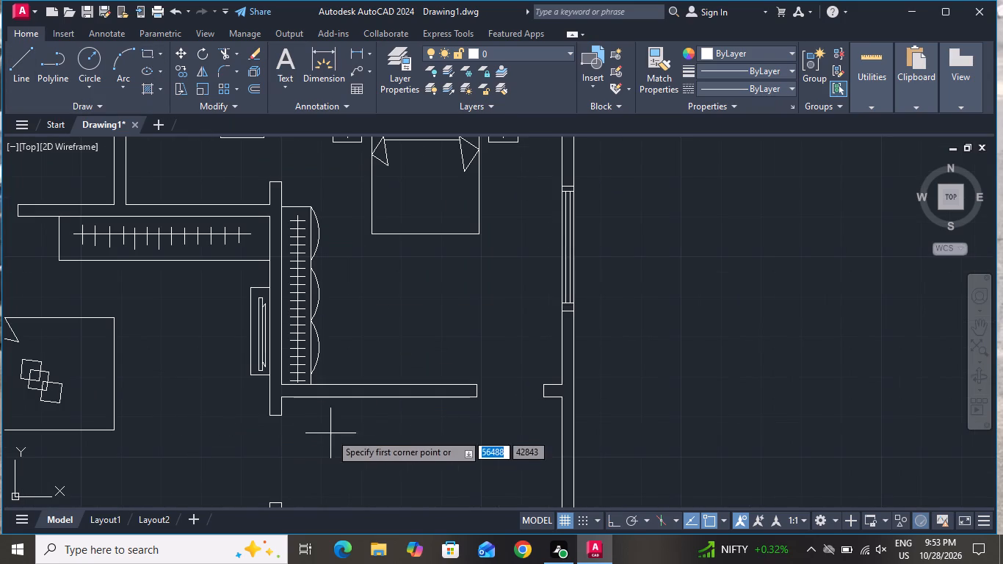
{"action": "scroll", "coordinate": [358, 401], "scroll_direction": "up", "scroll_amount": 1}
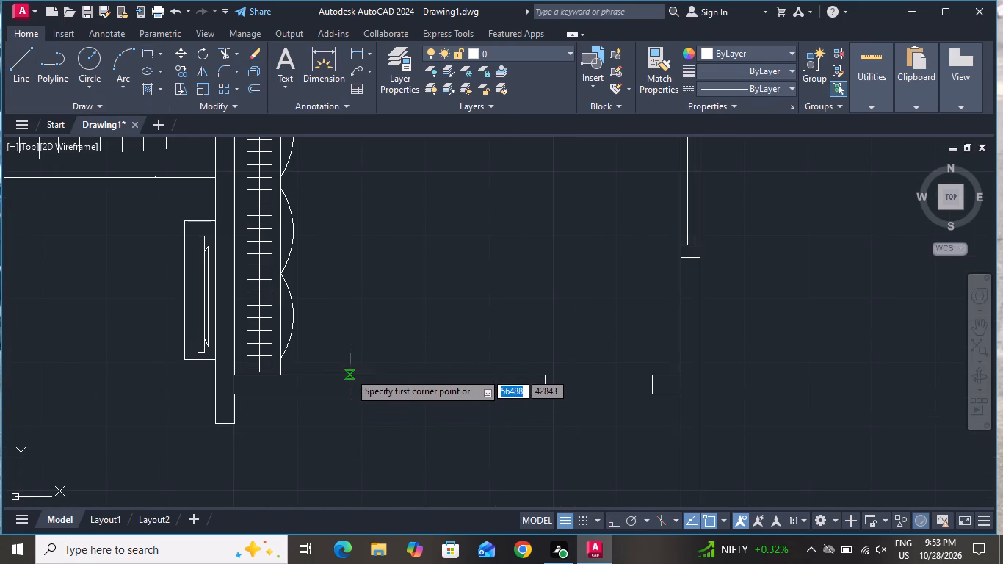
{"action": "left_click", "coordinate": [351, 375]}
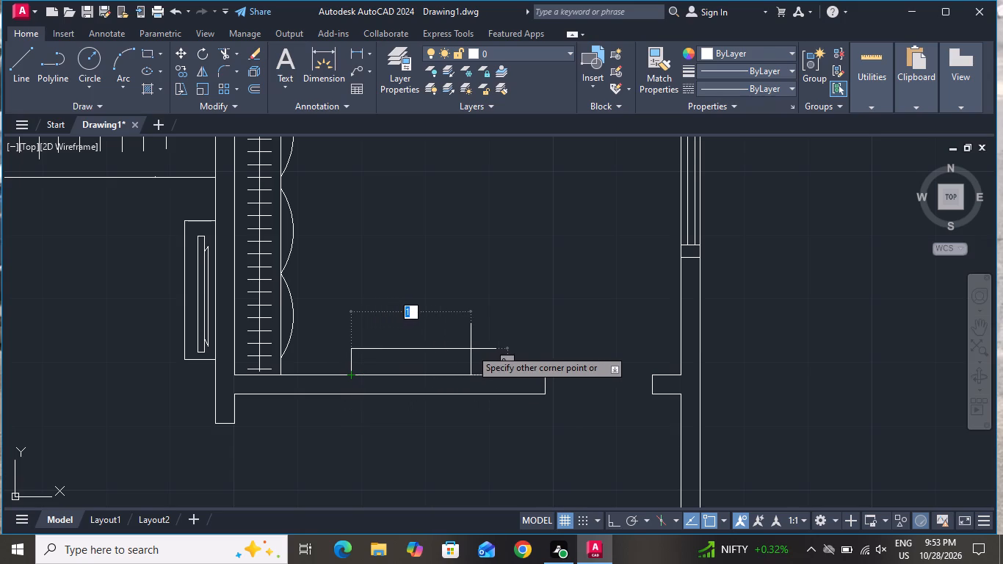
{"action": "left_click", "coordinate": [486, 344]}
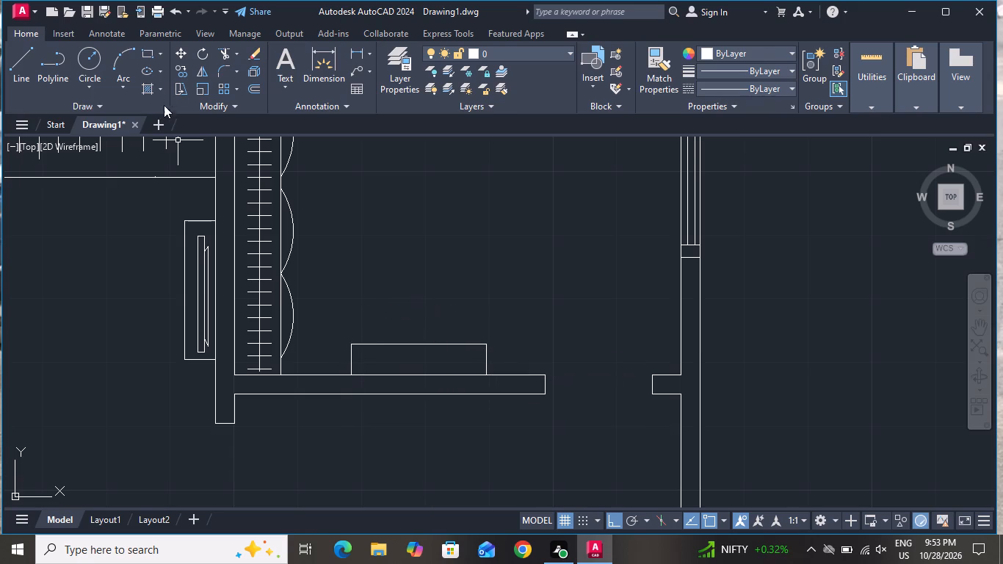
Draw a long thin rectangle for the TV inside the new TV unit and shift it slightly to centre it between the unit's ends.
{"action": "left_click", "coordinate": [151, 54]}
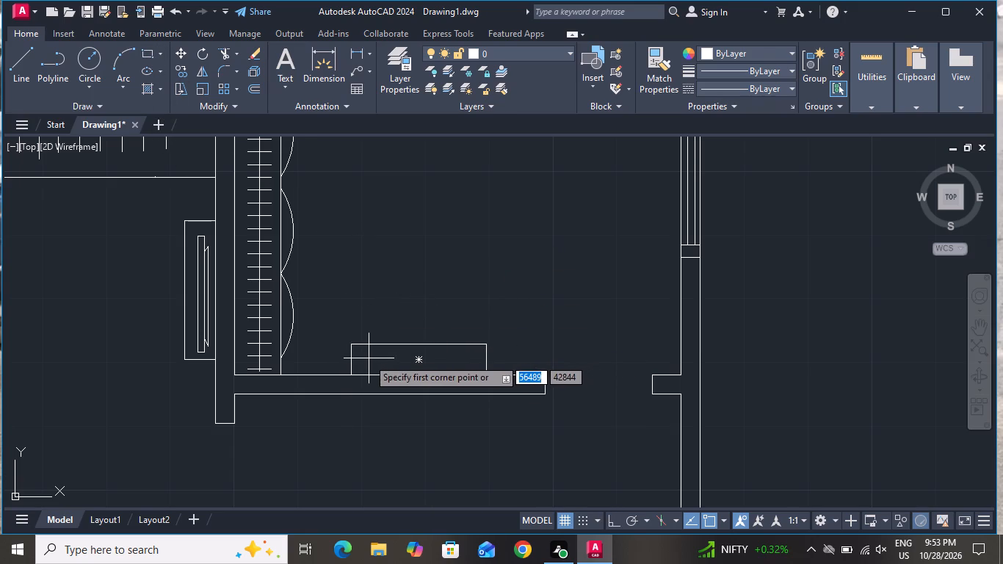
{"action": "left_click", "coordinate": [360, 354]}
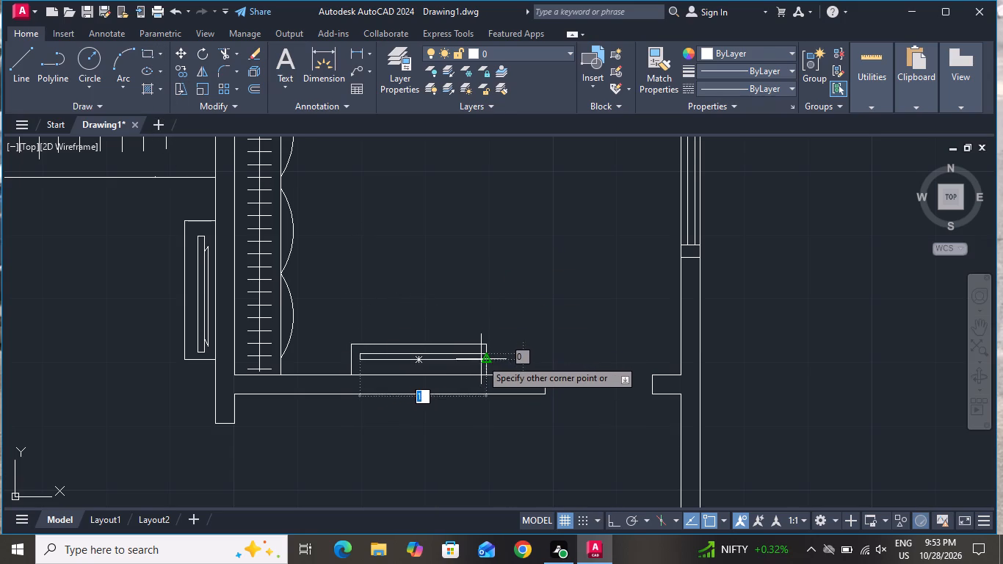
{"action": "left_click", "coordinate": [481, 358]}
{"action": "left_click", "coordinate": [413, 359]}
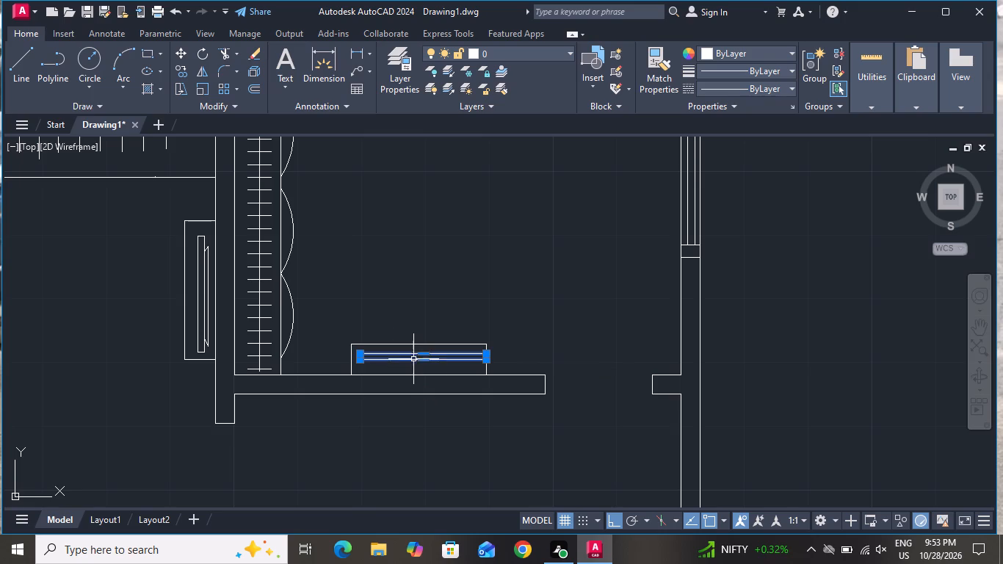
{"action": "left_click", "coordinate": [179, 51]}
{"action": "scroll", "coordinate": [385, 349], "scroll_direction": "up", "scroll_amount": 2}
{"action": "left_click", "coordinate": [416, 369]}
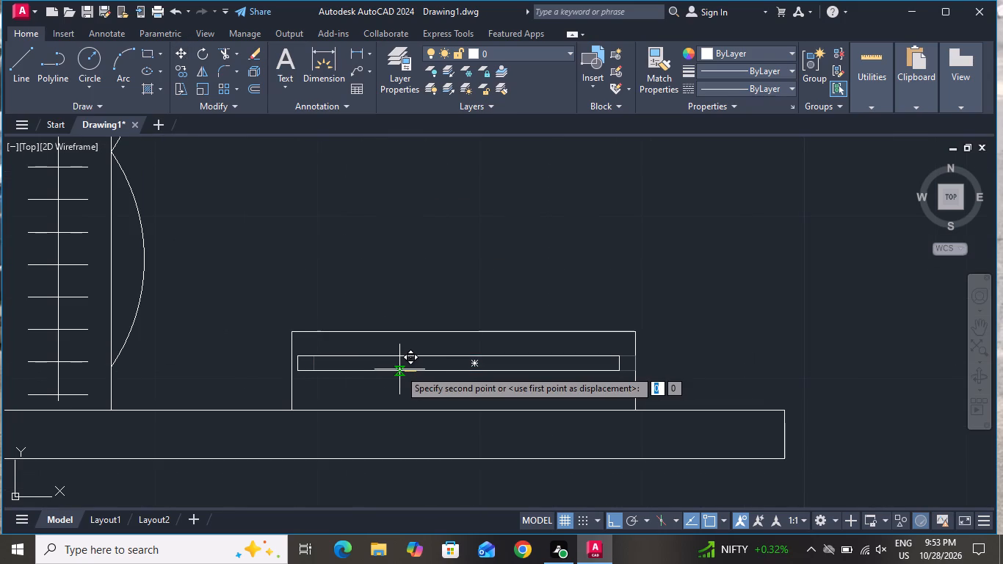
{"action": "left_click", "coordinate": [402, 370]}
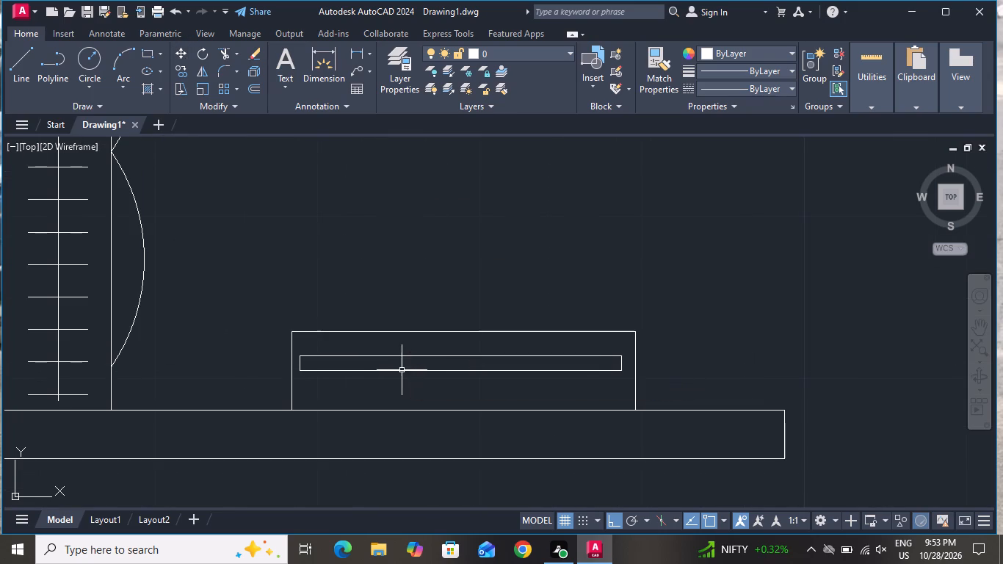
With Ortho mode off, draw the TV's tapered back below the thin rectangle using a slanted, a long horizontal and another slanted line.
{"action": "left_click", "coordinate": [20, 82]}
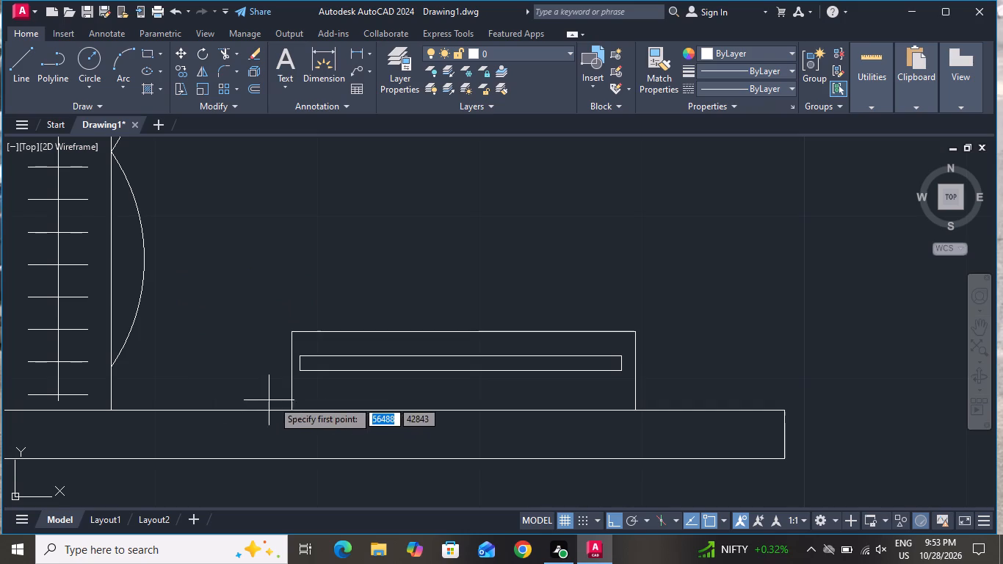
{"action": "left_click", "coordinate": [326, 373]}
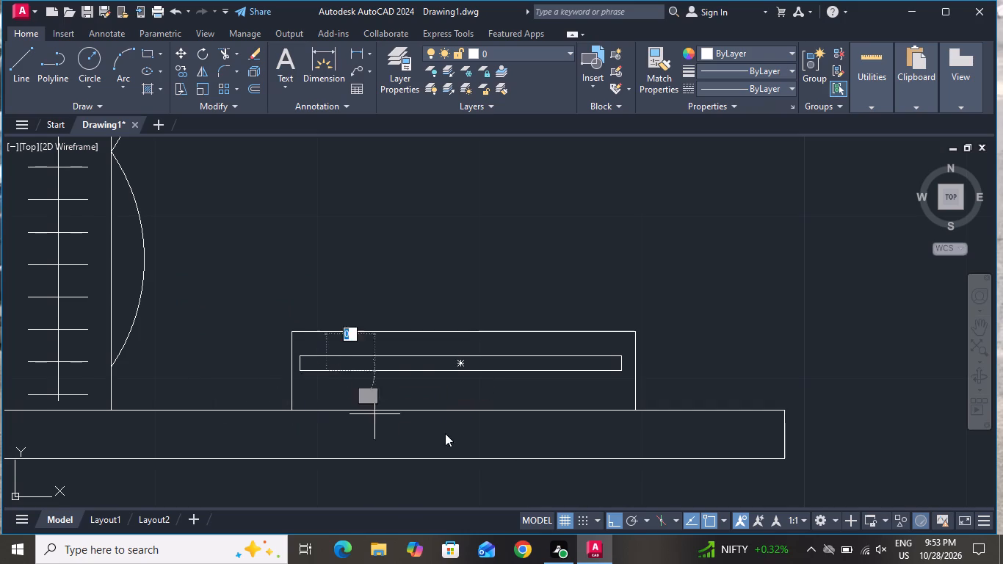
{"action": "left_click", "coordinate": [604, 518]}
{"action": "left_click", "coordinate": [611, 518]}
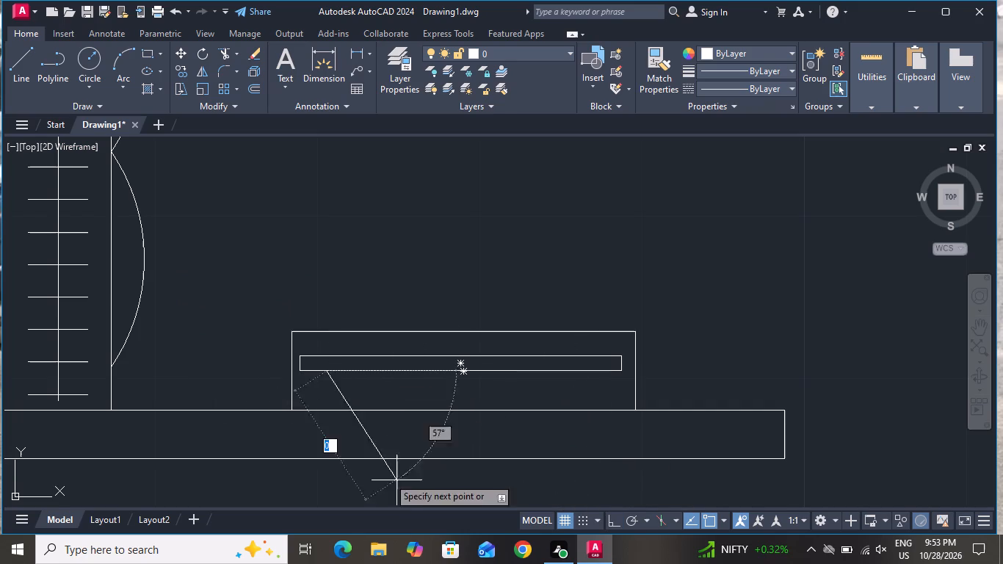
{"action": "scroll", "coordinate": [300, 388], "scroll_direction": "up", "scroll_amount": 1}
{"action": "left_click", "coordinate": [316, 379]}
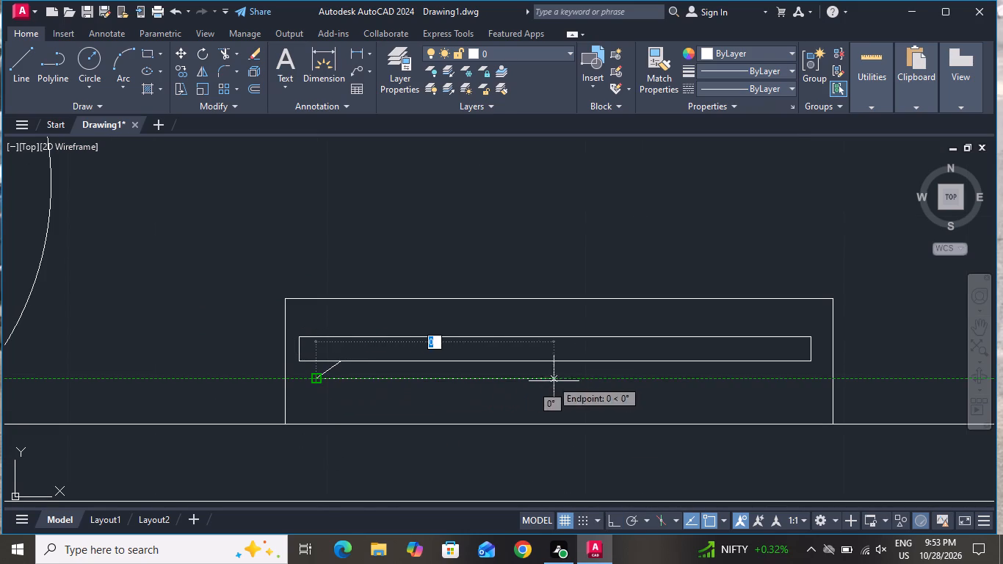
{"action": "left_click", "coordinate": [783, 380]}
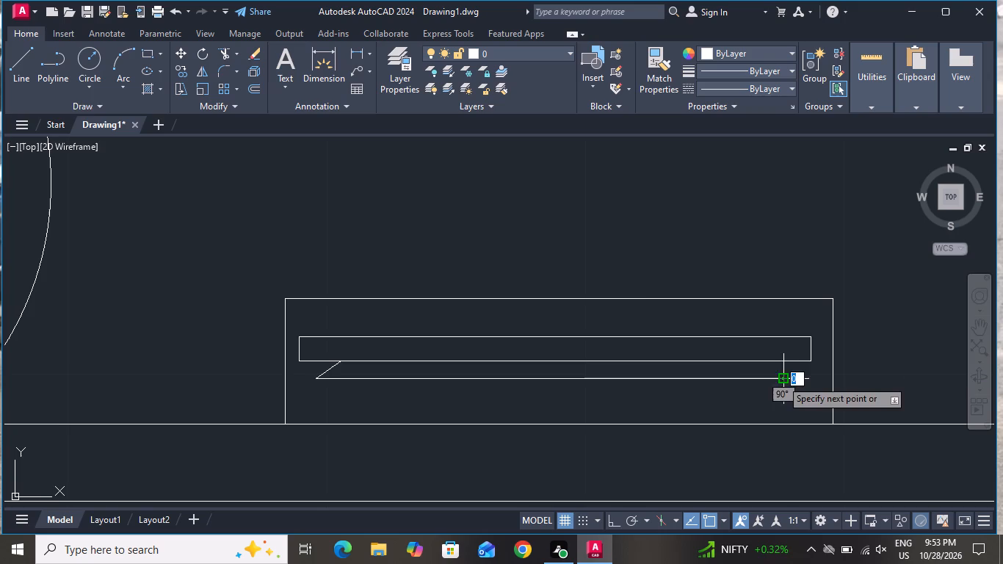
{"action": "left_click", "coordinate": [769, 361]}
{"action": "right_click", "coordinate": [769, 361]}
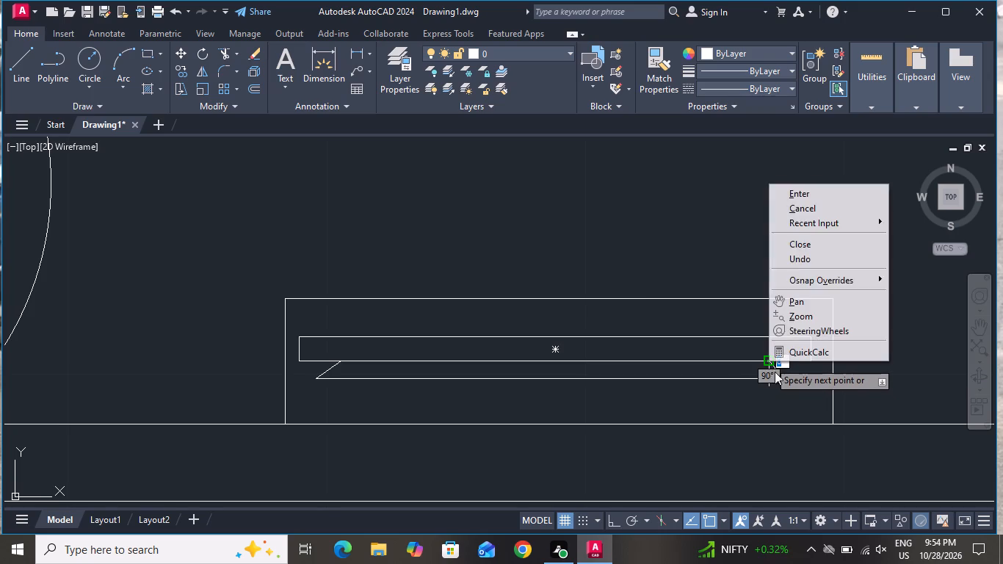
{"action": "left_click", "coordinate": [805, 205]}
Draw an upright rectangular table in the open room below the upper-right bedroom.
{"action": "scroll", "coordinate": [668, 404], "scroll_direction": "down", "scroll_amount": 3}
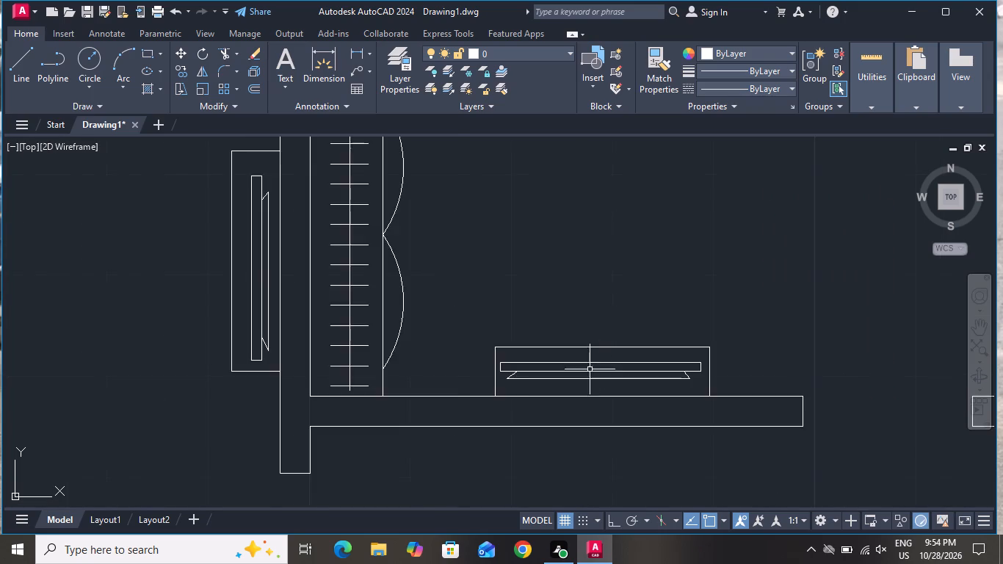
{"action": "scroll", "coordinate": [586, 370], "scroll_direction": "down", "scroll_amount": 2}
{"action": "scroll", "coordinate": [509, 374], "scroll_direction": "down", "scroll_amount": 1}
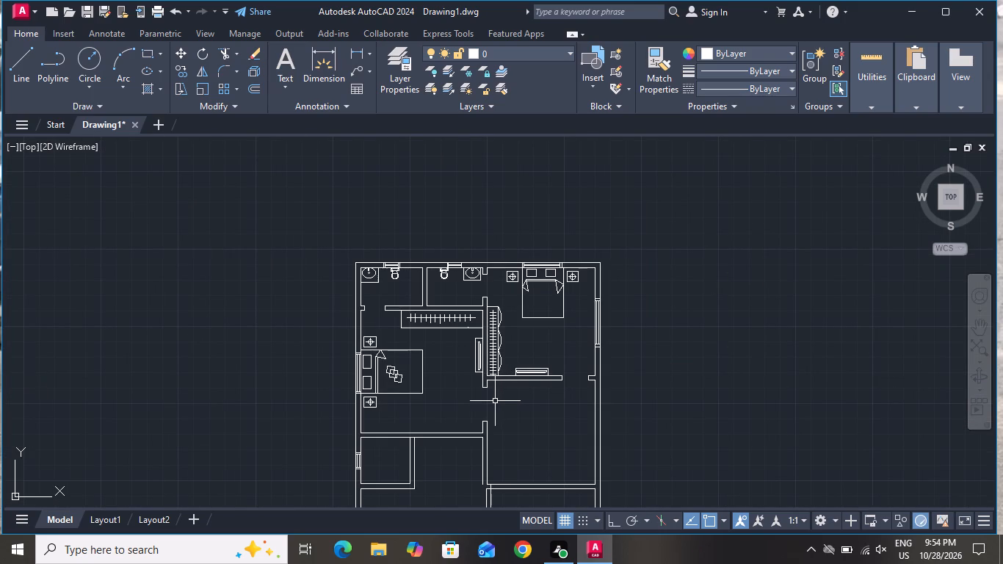
{"action": "scroll", "coordinate": [261, 293], "scroll_direction": "up", "scroll_amount": 1}
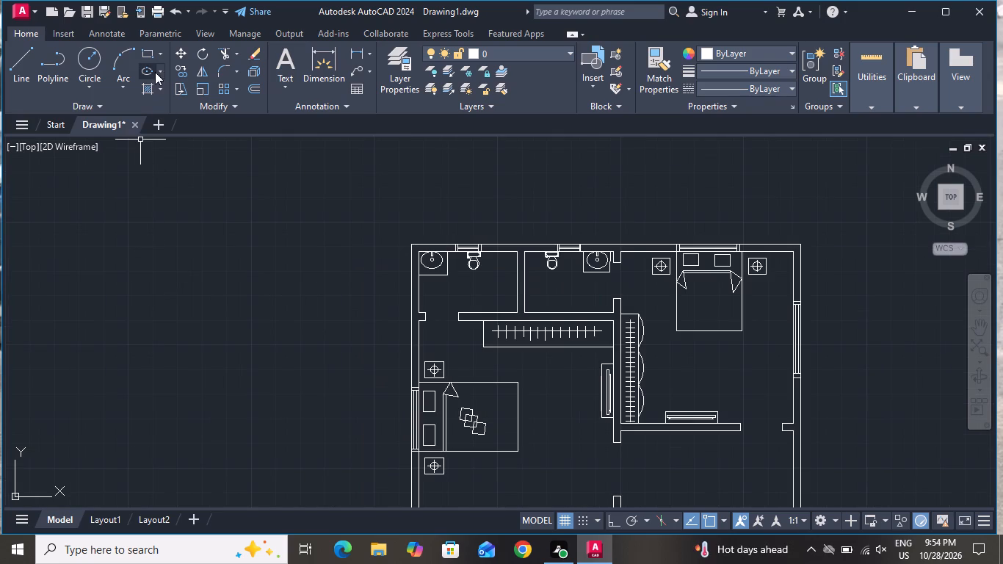
{"action": "left_click", "coordinate": [155, 61]}
{"action": "scroll", "coordinate": [388, 258], "scroll_direction": "down", "scroll_amount": 2}
{"action": "scroll", "coordinate": [495, 375], "scroll_direction": "up", "scroll_amount": 1}
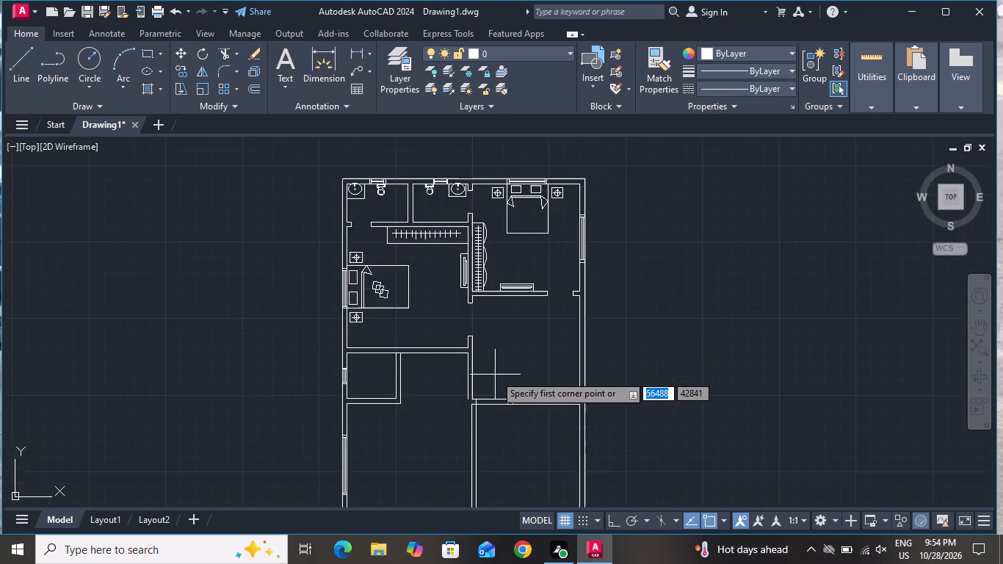
{"action": "scroll", "coordinate": [495, 375], "scroll_direction": "up", "scroll_amount": 1}
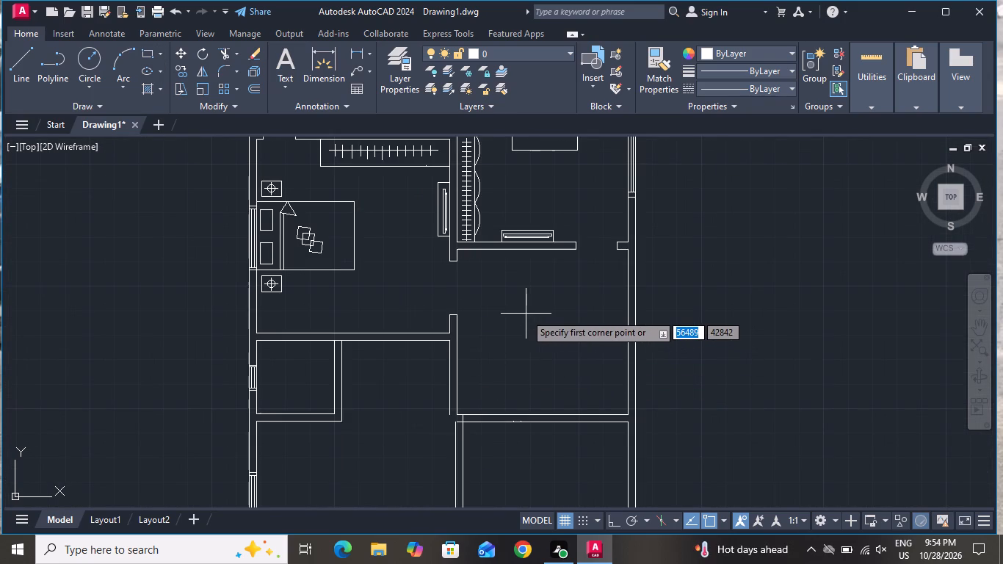
{"action": "left_click", "coordinate": [531, 327]}
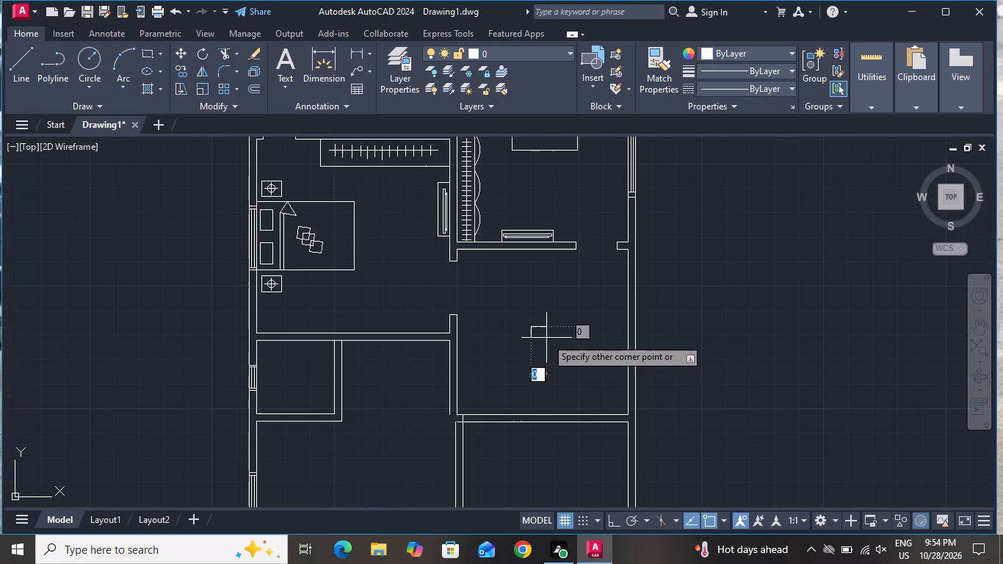
{"action": "left_click", "coordinate": [563, 375]}
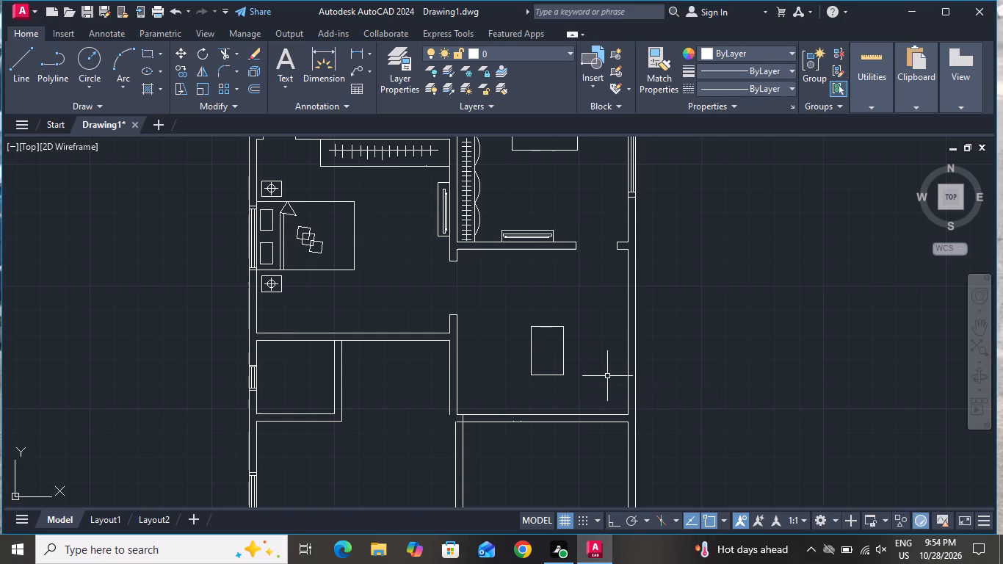
Draw a small horizontal rectangle inside the table, close to its top edge.
{"action": "left_click", "coordinate": [142, 54]}
{"action": "scroll", "coordinate": [582, 385], "scroll_direction": "up", "scroll_amount": 1}
{"action": "scroll", "coordinate": [521, 305], "scroll_direction": "up", "scroll_amount": 2}
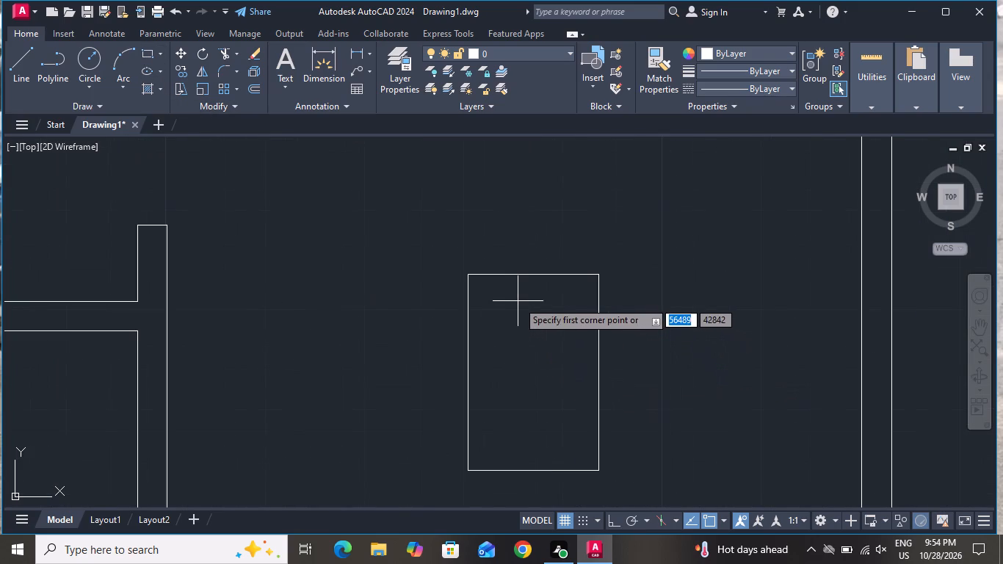
{"action": "left_click", "coordinate": [513, 289]}
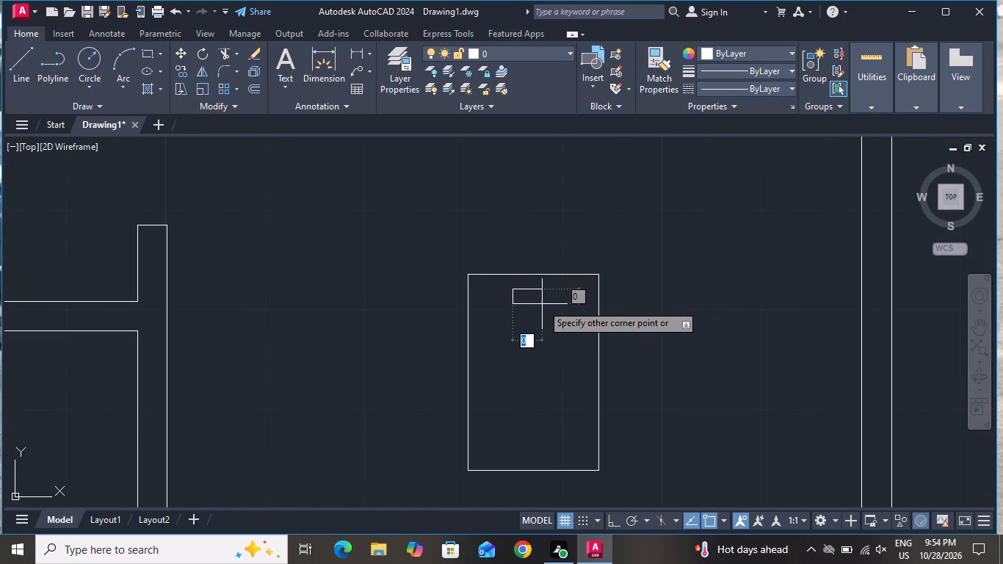
{"action": "left_click", "coordinate": [543, 304]}
Copy the small rectangle down to just above the table's bottom edge.
{"action": "left_click", "coordinate": [543, 304]}
{"action": "left_click", "coordinate": [544, 302]}
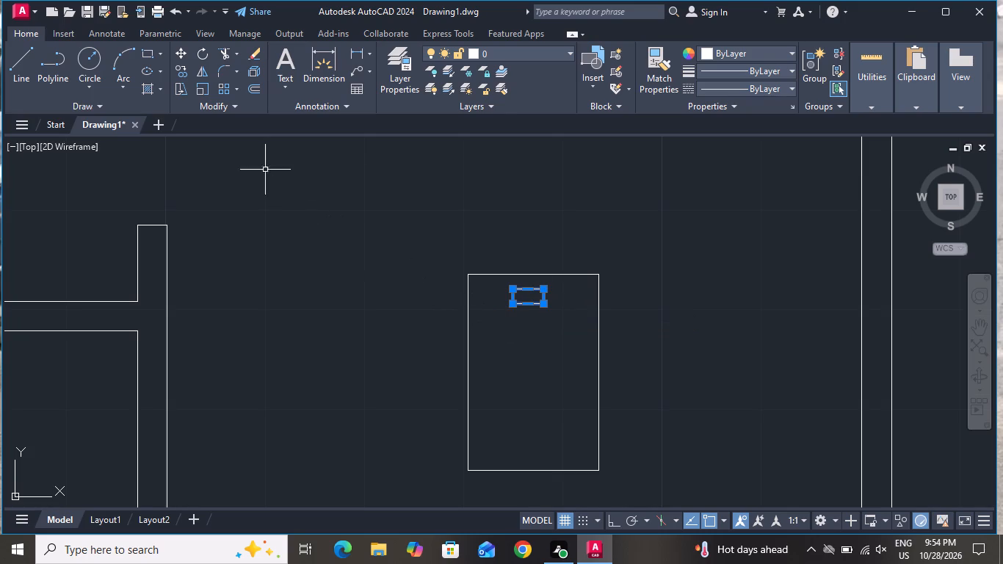
{"action": "left_click", "coordinate": [188, 74]}
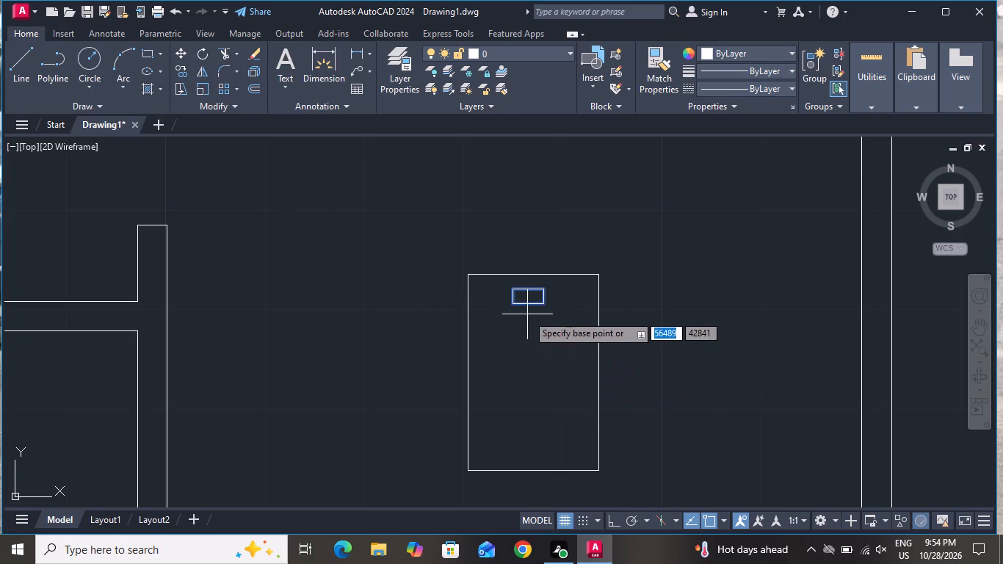
{"action": "left_click", "coordinate": [531, 300]}
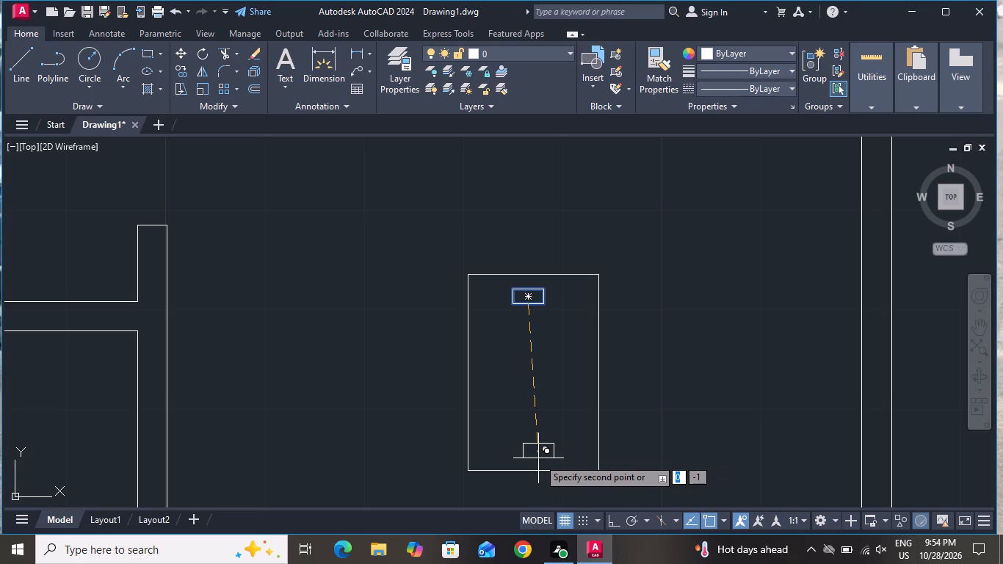
{"action": "left_click", "coordinate": [538, 460]}
{"action": "right_click", "coordinate": [538, 460]}
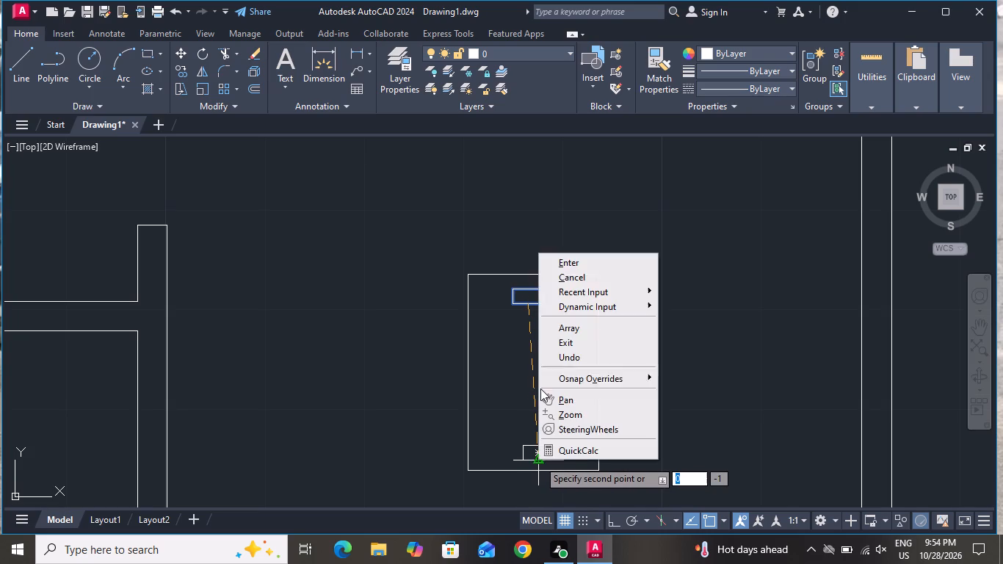
{"action": "left_click", "coordinate": [560, 282]}
Move the upper small rectangle slightly to the right, towards the middle of the table's width.
{"action": "left_click", "coordinate": [545, 298]}
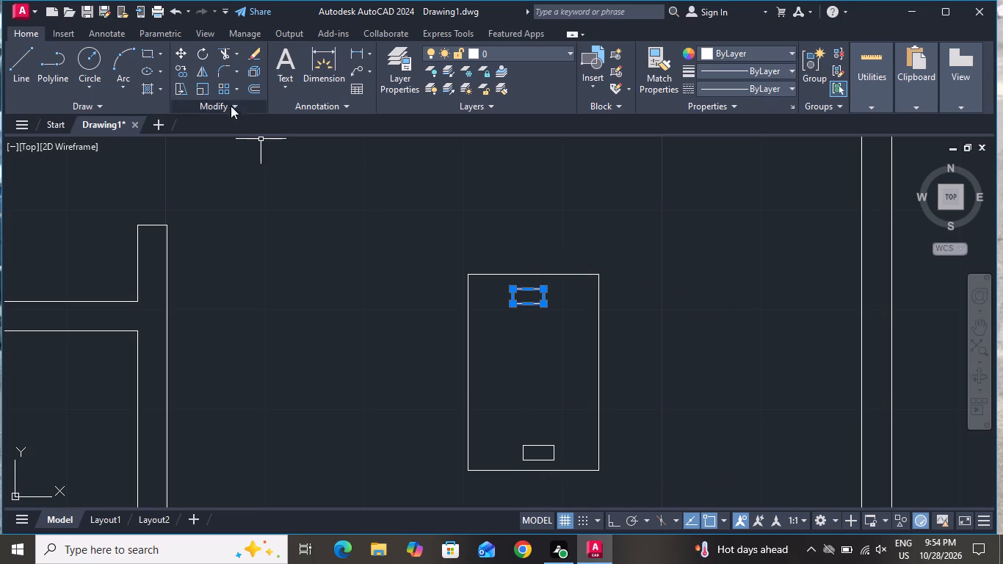
{"action": "left_click", "coordinate": [181, 53]}
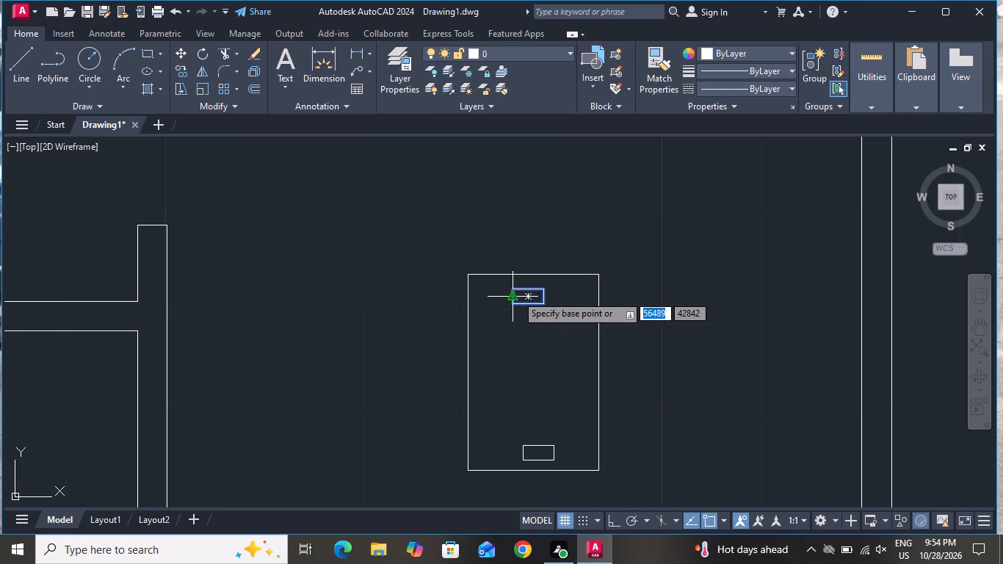
{"action": "left_click", "coordinate": [529, 293]}
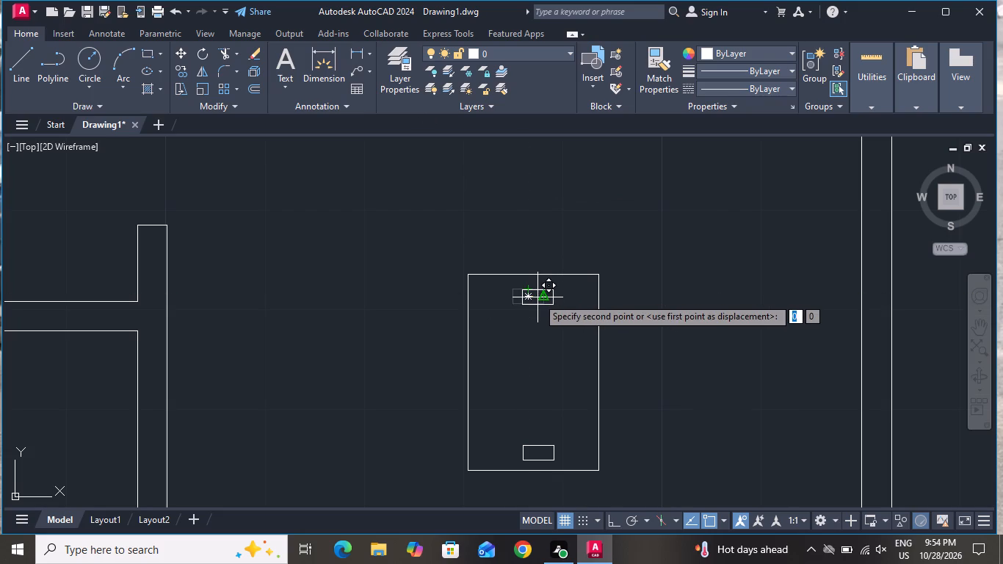
{"action": "left_click", "coordinate": [538, 297]}
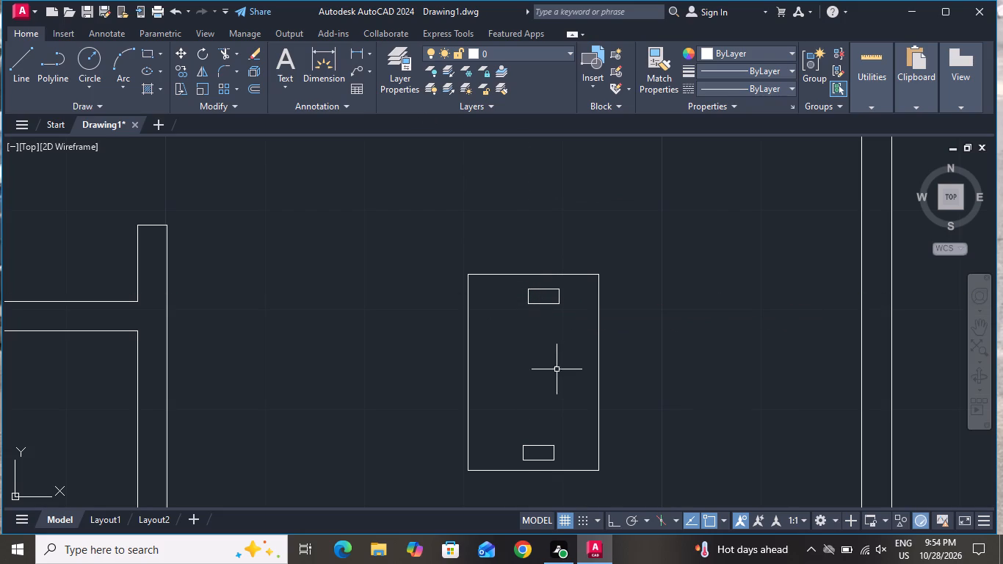
Move the upper small rectangle slightly up and left, centred across the table's width near its top edge.
{"action": "scroll", "coordinate": [571, 295], "scroll_direction": "up", "scroll_amount": 2}
{"action": "scroll", "coordinate": [547, 274], "scroll_direction": "down", "scroll_amount": 3}
{"action": "scroll", "coordinate": [550, 288], "scroll_direction": "up", "scroll_amount": 1}
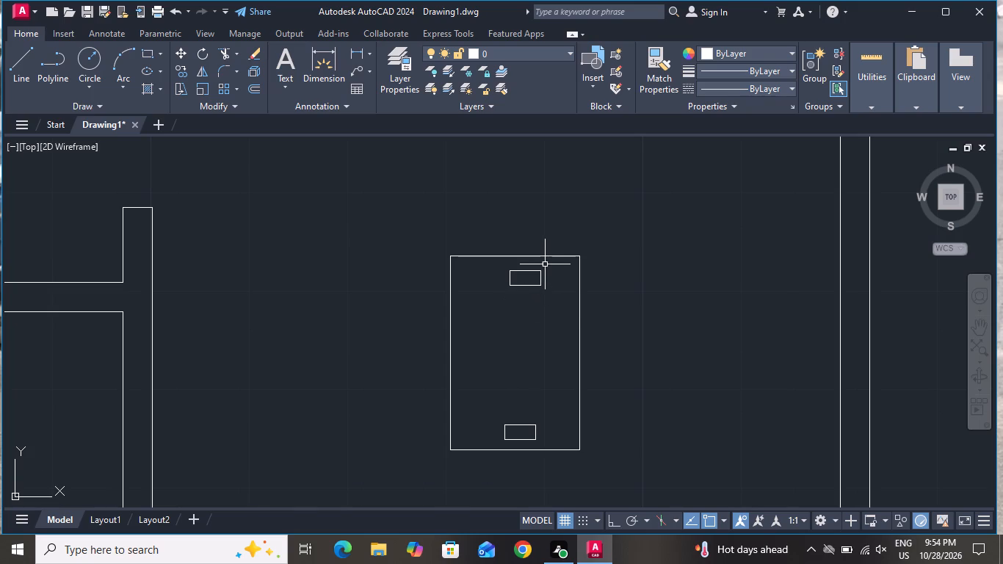
{"action": "left_click", "coordinate": [545, 265]}
{"action": "left_click", "coordinate": [495, 290]}
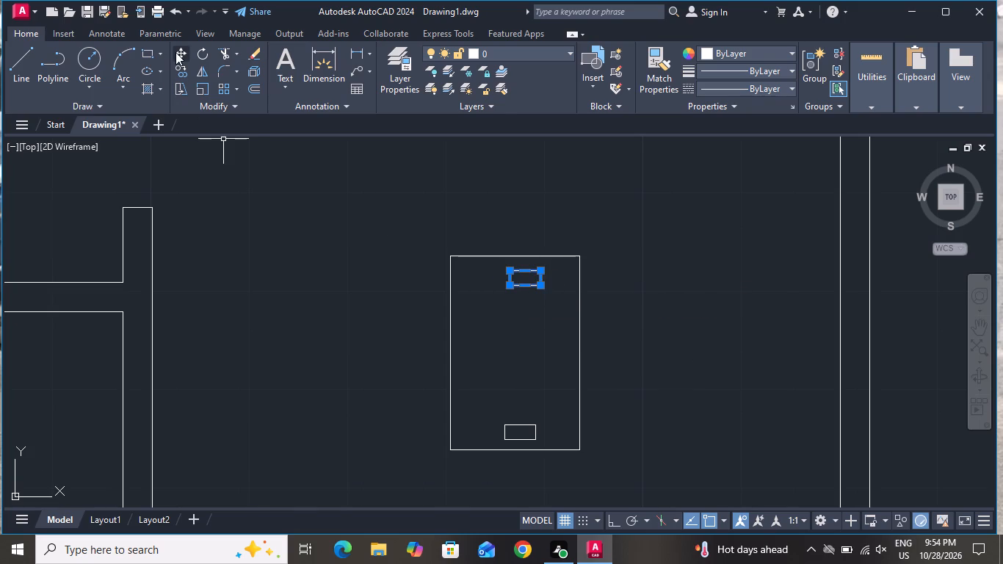
{"action": "left_click", "coordinate": [177, 50]}
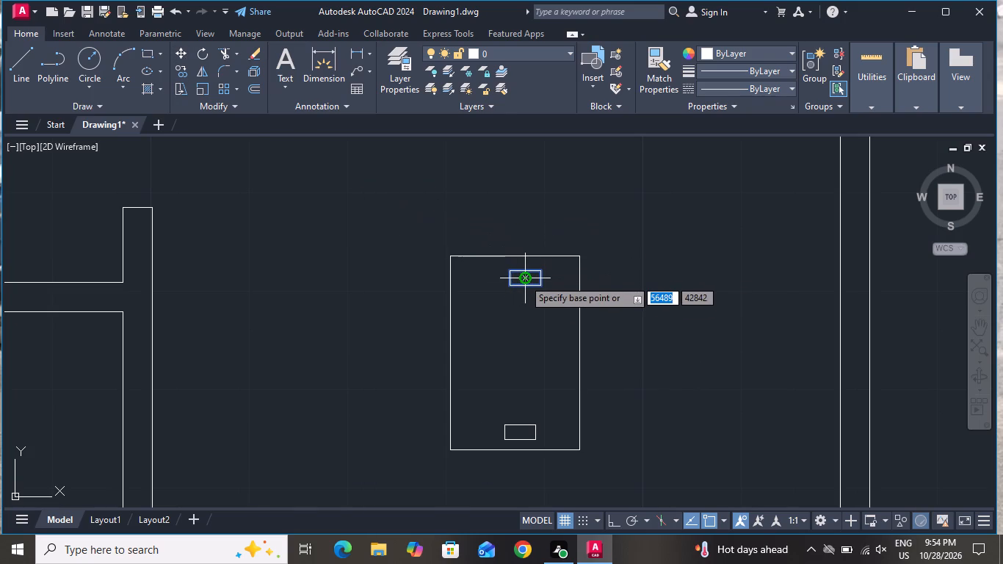
{"action": "left_click", "coordinate": [519, 276]}
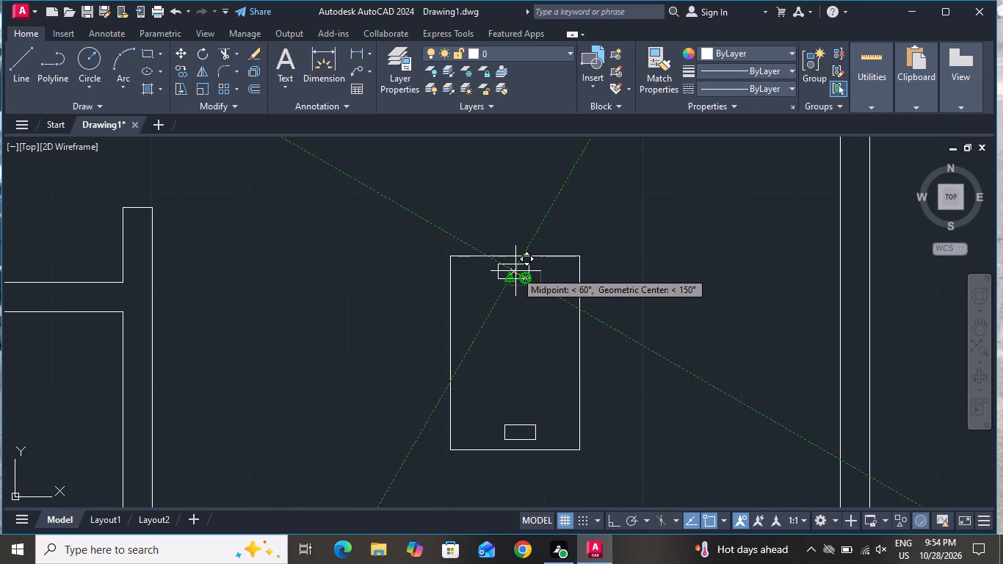
{"action": "left_click", "coordinate": [515, 271]}
Move the lower small rectangle slightly up and right so it sits beneath the upper one near the table's bottom edge.
{"action": "left_click", "coordinate": [522, 433]}
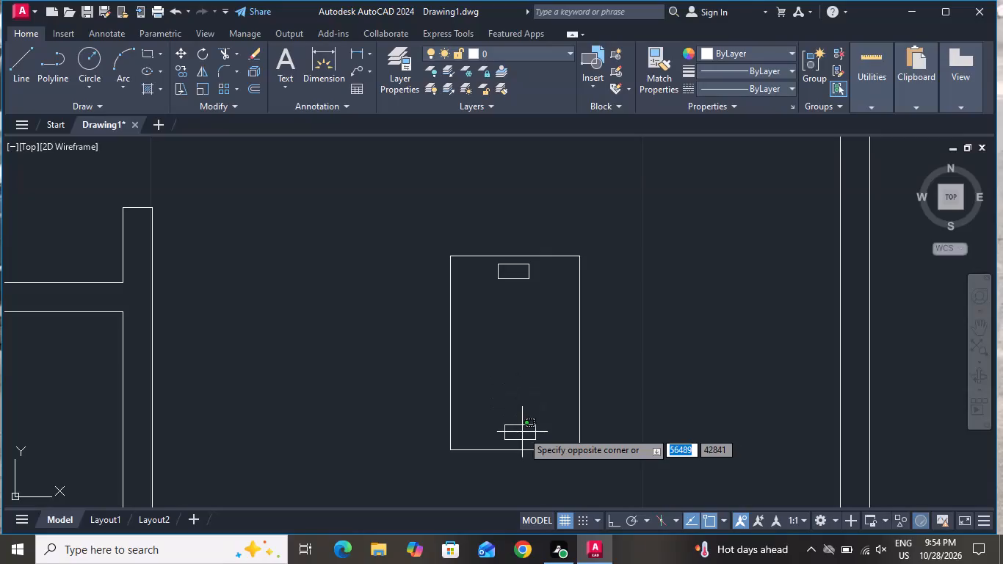
{"action": "left_click", "coordinate": [521, 422]}
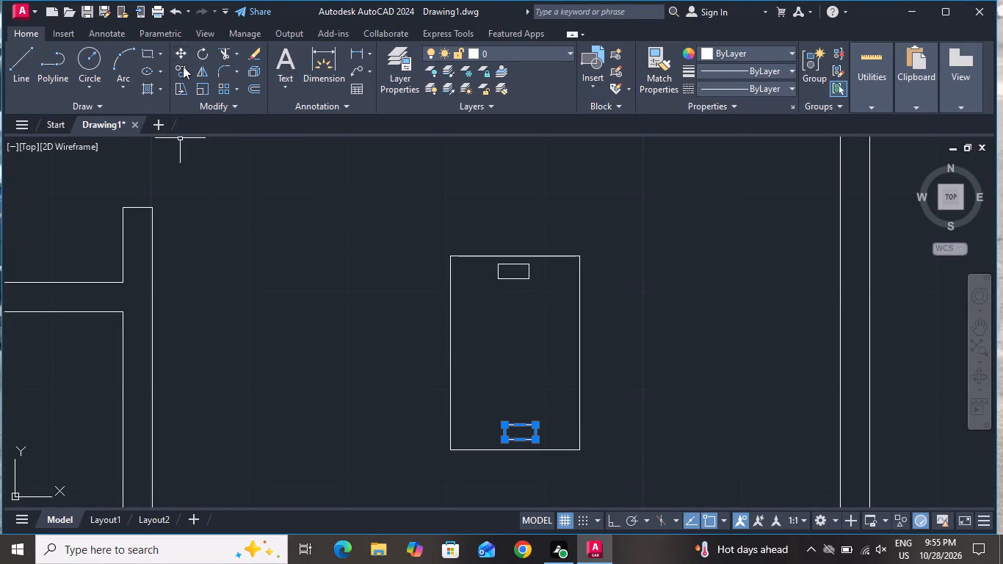
{"action": "left_click", "coordinate": [189, 52]}
{"action": "left_click", "coordinate": [169, 50]}
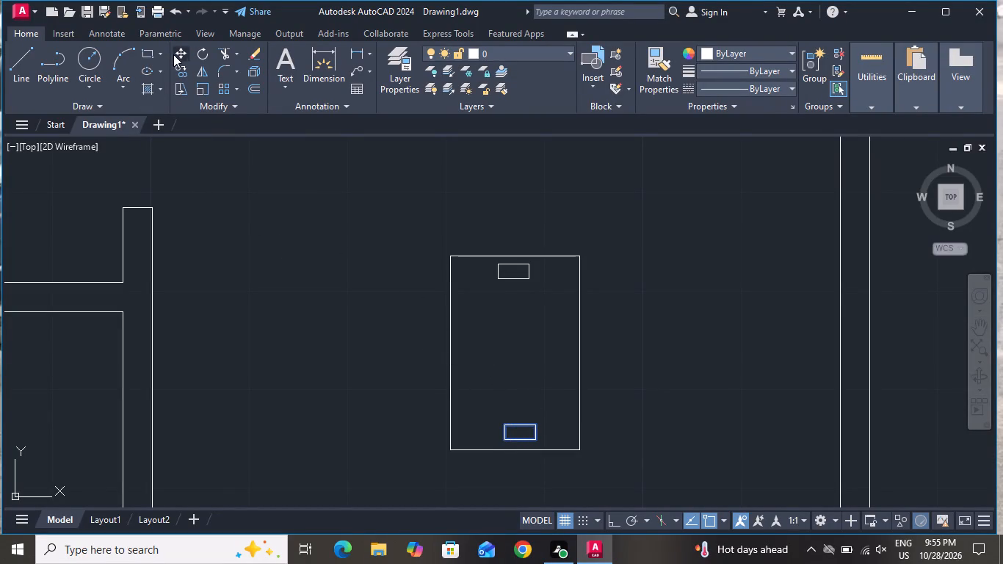
{"action": "left_click", "coordinate": [177, 52]}
{"action": "scroll", "coordinate": [501, 481], "scroll_direction": "up", "scroll_amount": 2}
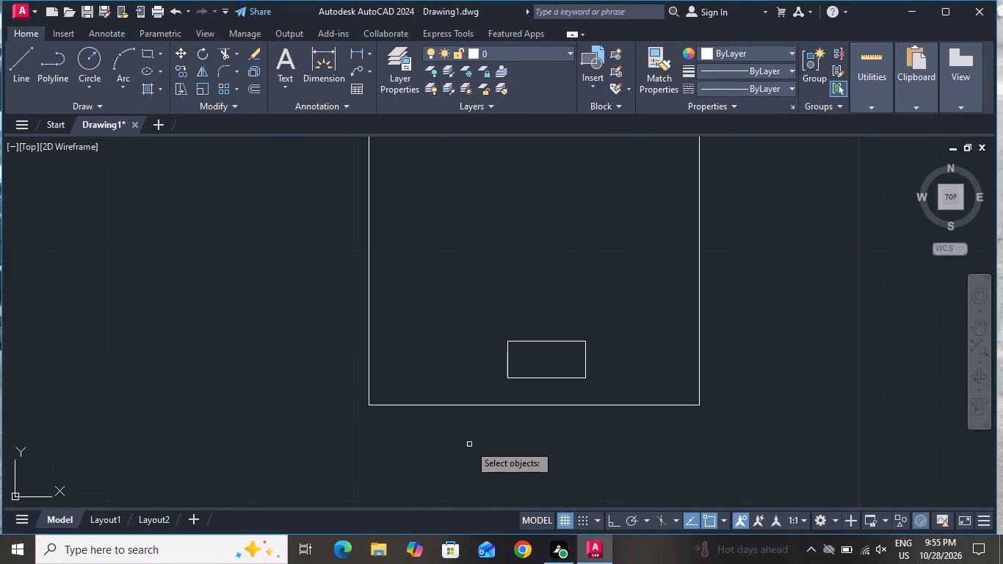
{"action": "key", "text": "Escape"}
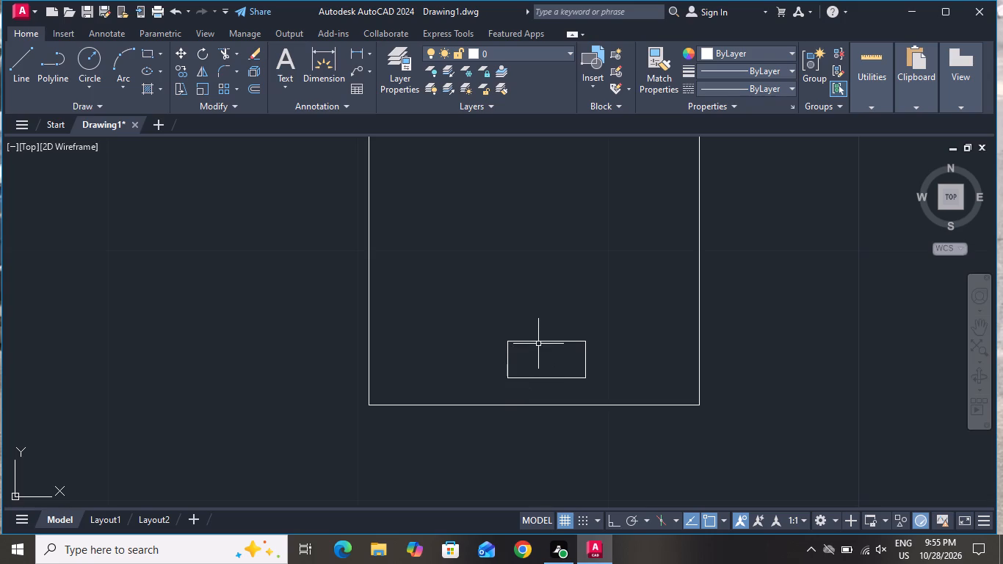
{"action": "left_click", "coordinate": [538, 344]}
{"action": "left_click", "coordinate": [174, 54]}
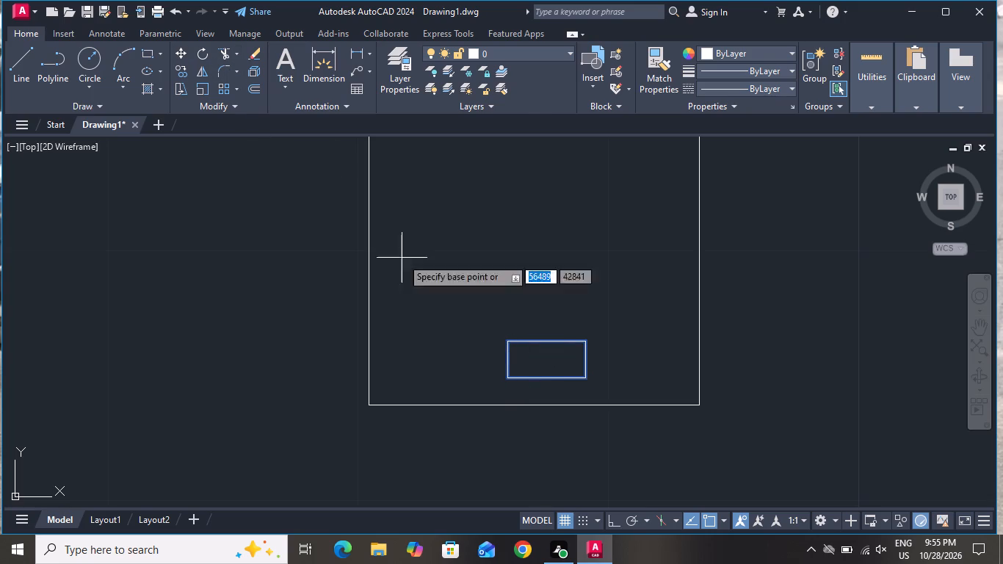
{"action": "left_click", "coordinate": [543, 357]}
{"action": "scroll", "coordinate": [535, 369], "scroll_direction": "down", "scroll_amount": 1}
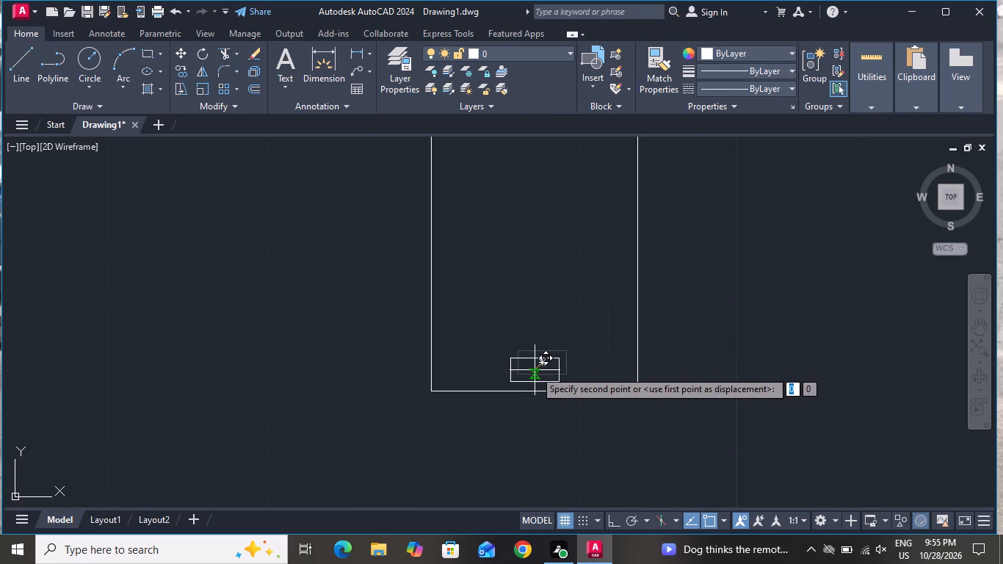
{"action": "scroll", "coordinate": [533, 372], "scroll_direction": "down", "scroll_amount": 1}
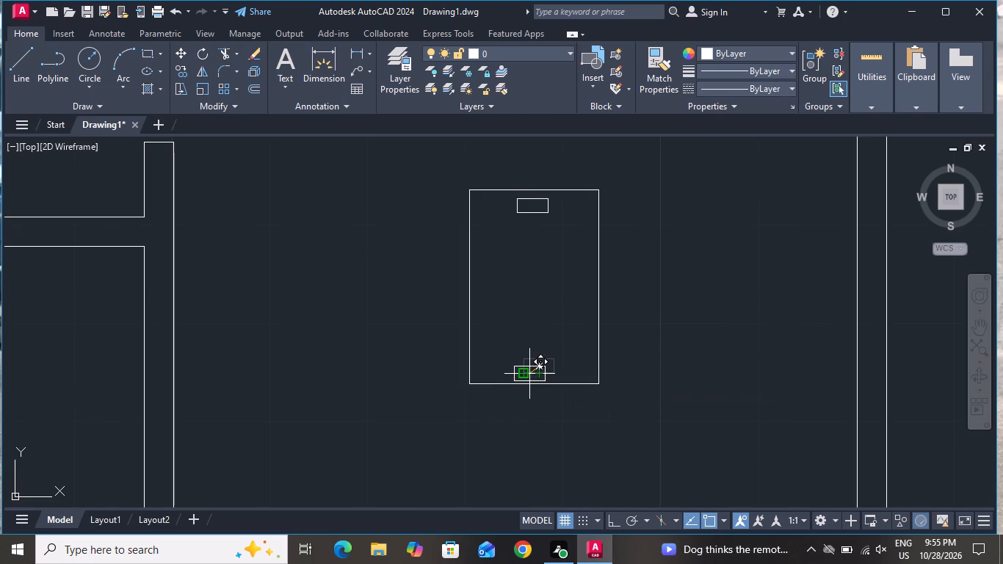
{"action": "left_click", "coordinate": [530, 369]}
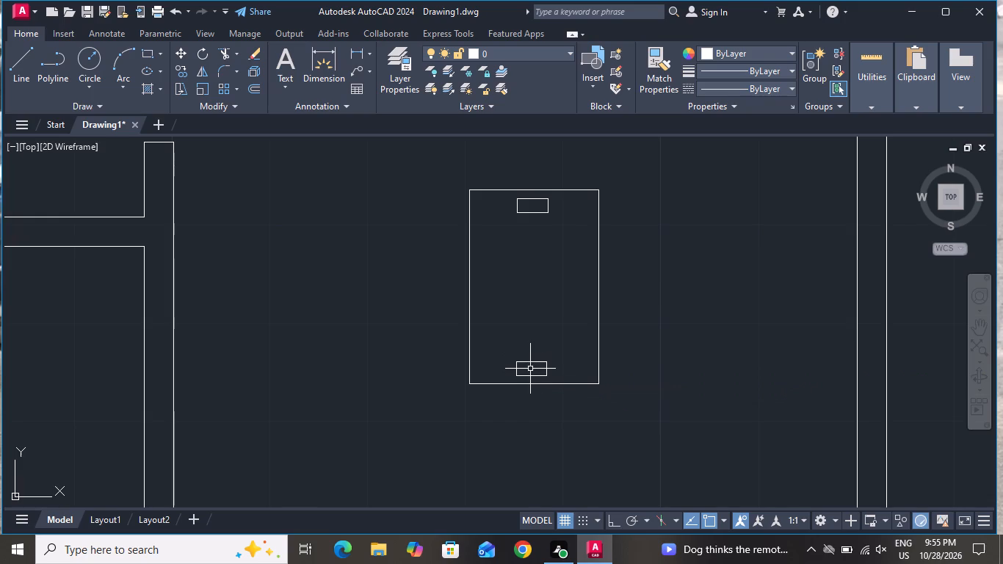
Copy the upper small rectangle straight down to the middle of the table.
{"action": "scroll", "coordinate": [537, 367], "scroll_direction": "down", "scroll_amount": 1}
{"action": "scroll", "coordinate": [534, 324], "scroll_direction": "up", "scroll_amount": 1}
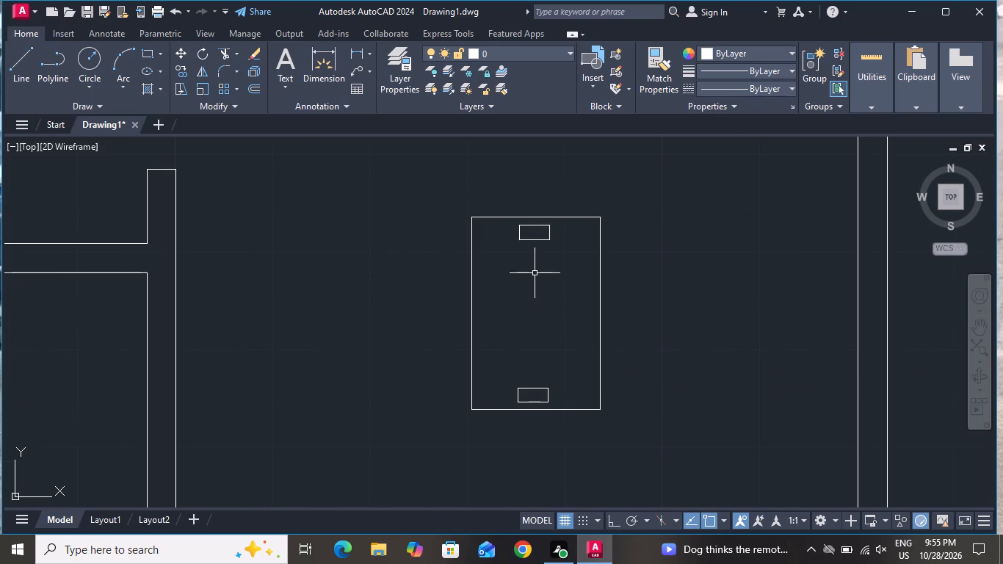
{"action": "left_click", "coordinate": [537, 239]}
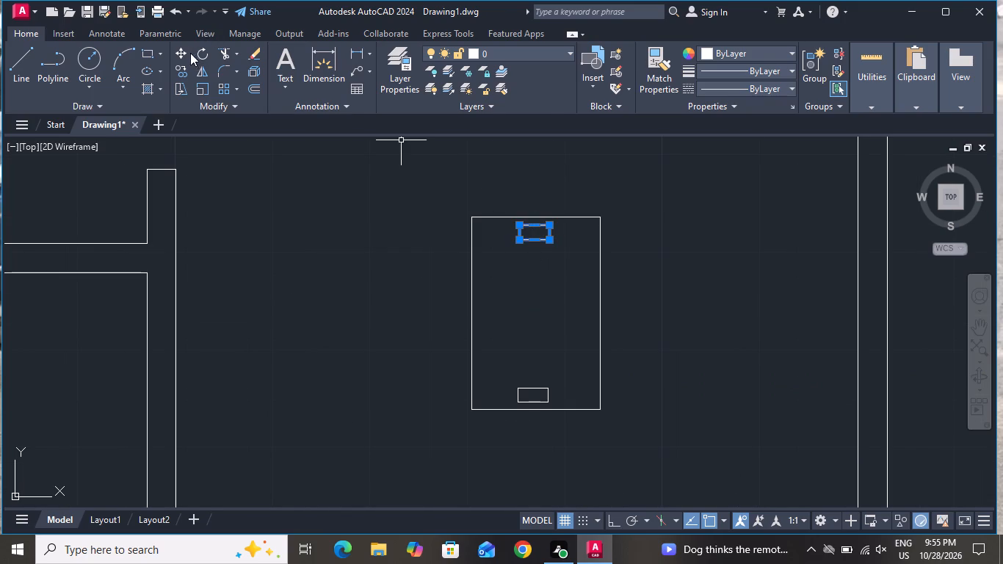
{"action": "left_click", "coordinate": [181, 64]}
{"action": "left_click", "coordinate": [523, 223]}
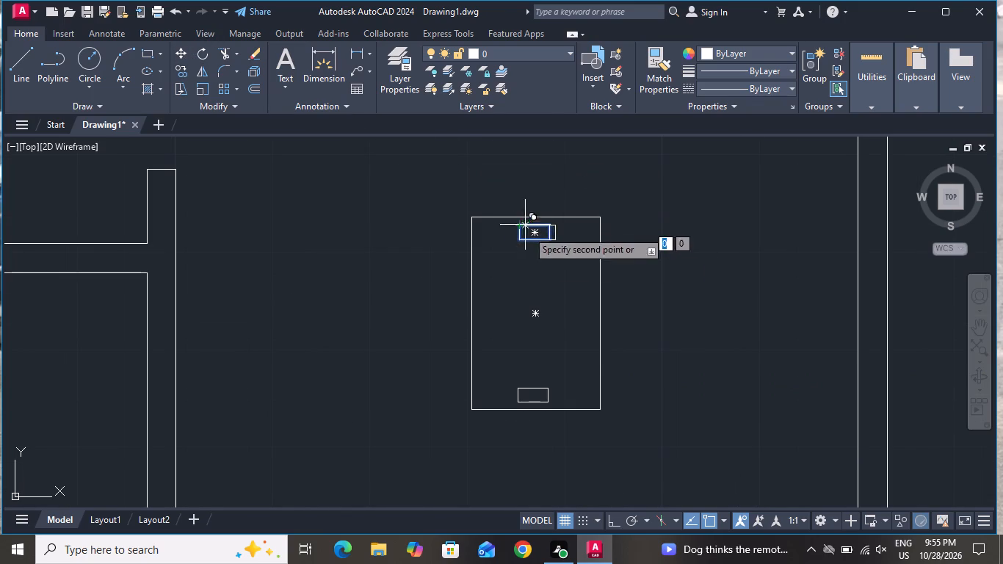
{"action": "left_click", "coordinate": [522, 298]}
{"action": "right_click", "coordinate": [522, 298]}
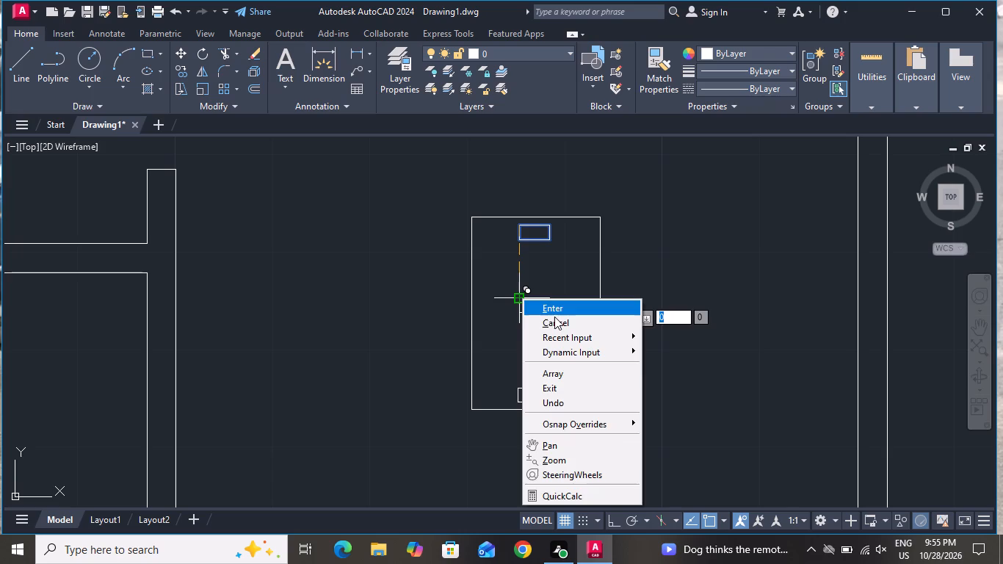
{"action": "left_click", "coordinate": [554, 317]}
Rotate the middle copy 270° with Ortho on so that it stands upright.
{"action": "left_click", "coordinate": [562, 292]}
{"action": "left_click", "coordinate": [485, 327]}
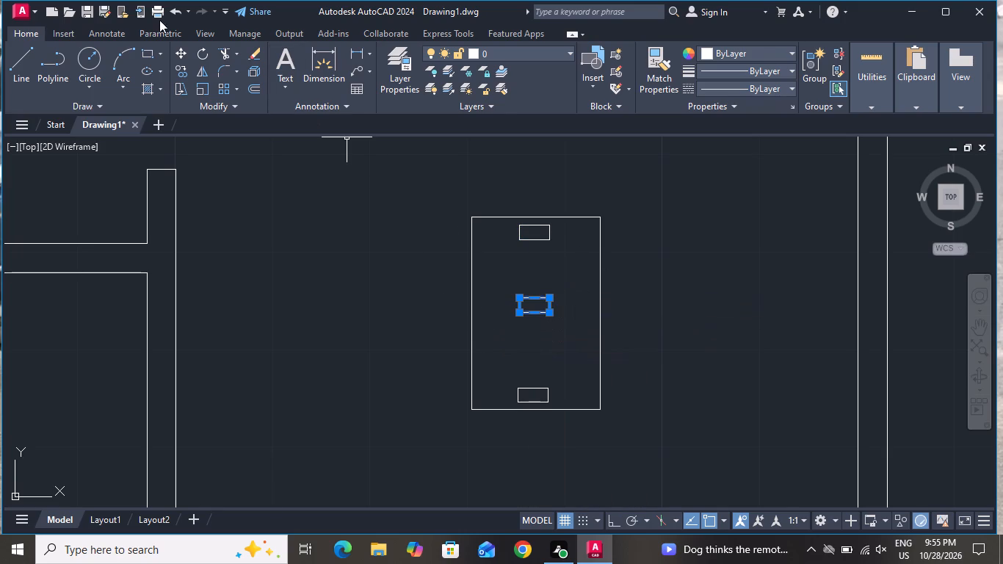
{"action": "left_click", "coordinate": [198, 48]}
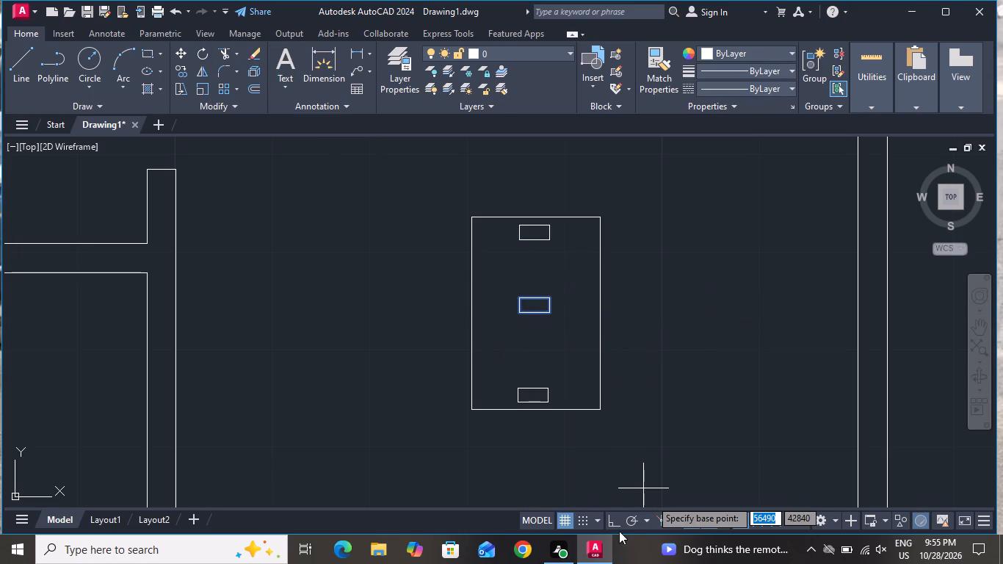
{"action": "left_click", "coordinate": [615, 524]}
{"action": "left_click", "coordinate": [558, 300]}
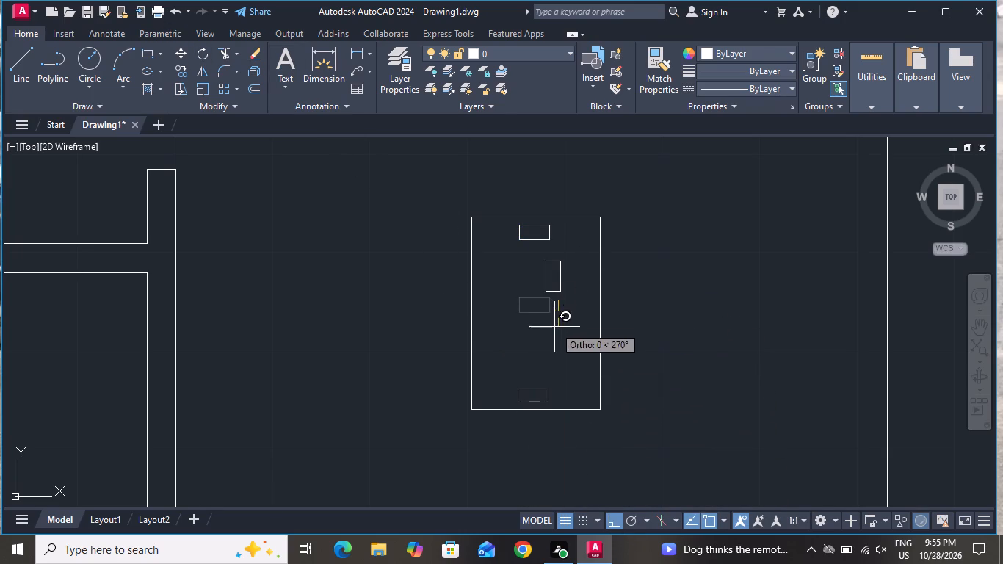
{"action": "left_click", "coordinate": [554, 327]}
With Ortho off, copy the upright small rectangle to four places, two inside each long side of the table.
{"action": "left_click", "coordinate": [570, 256]}
{"action": "left_click", "coordinate": [513, 310]}
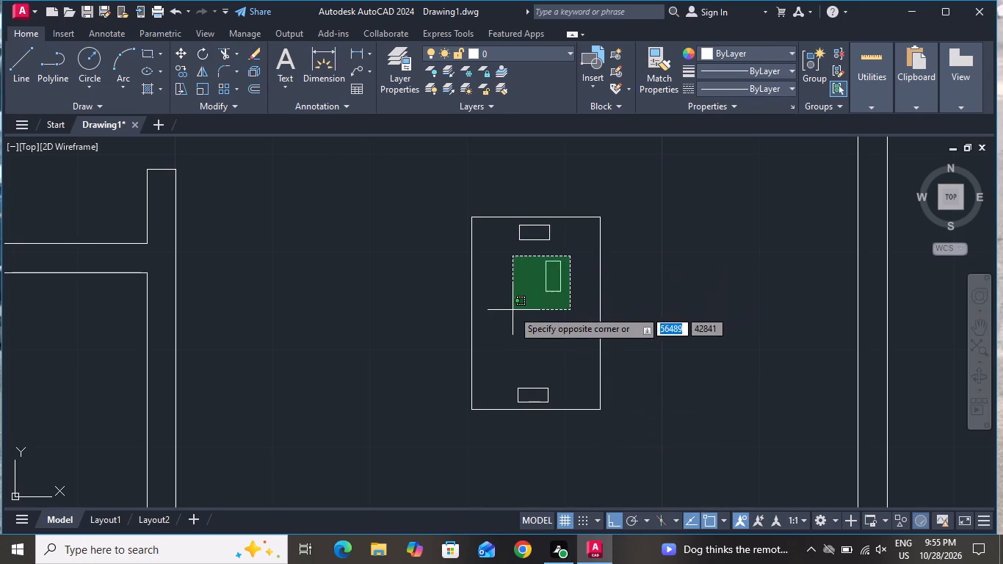
{"action": "left_click", "coordinate": [614, 519]}
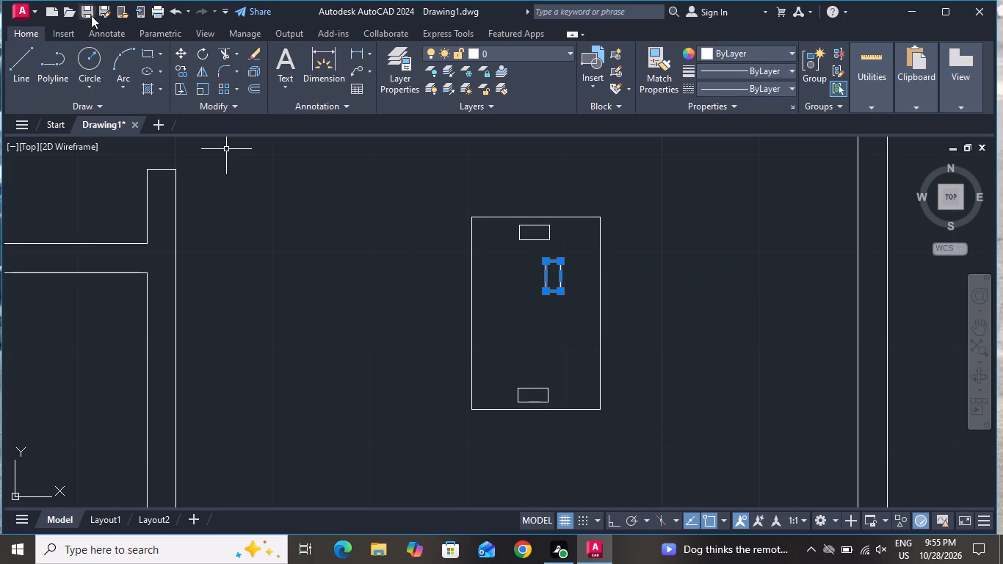
{"action": "left_click", "coordinate": [183, 65]}
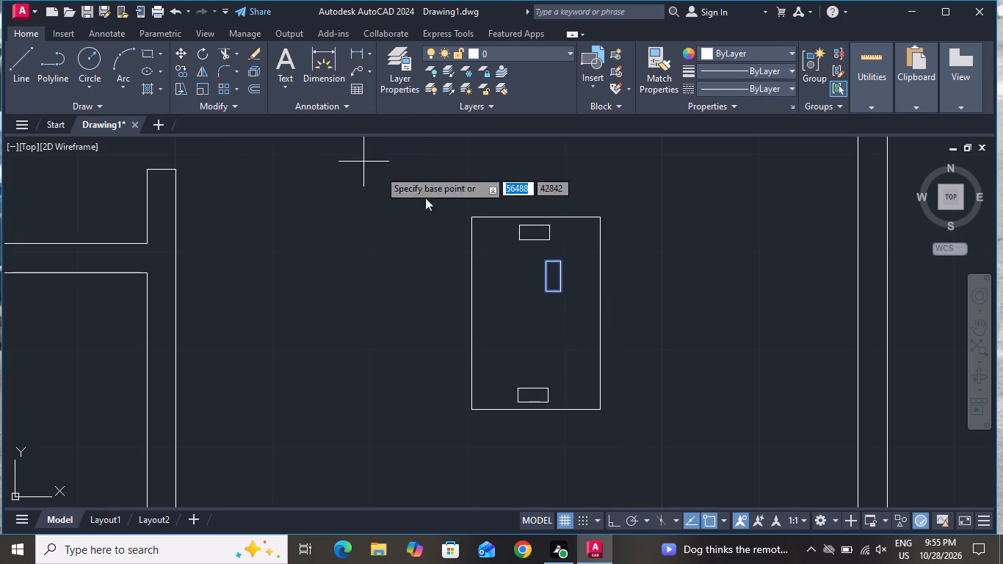
{"action": "left_click", "coordinate": [561, 270]}
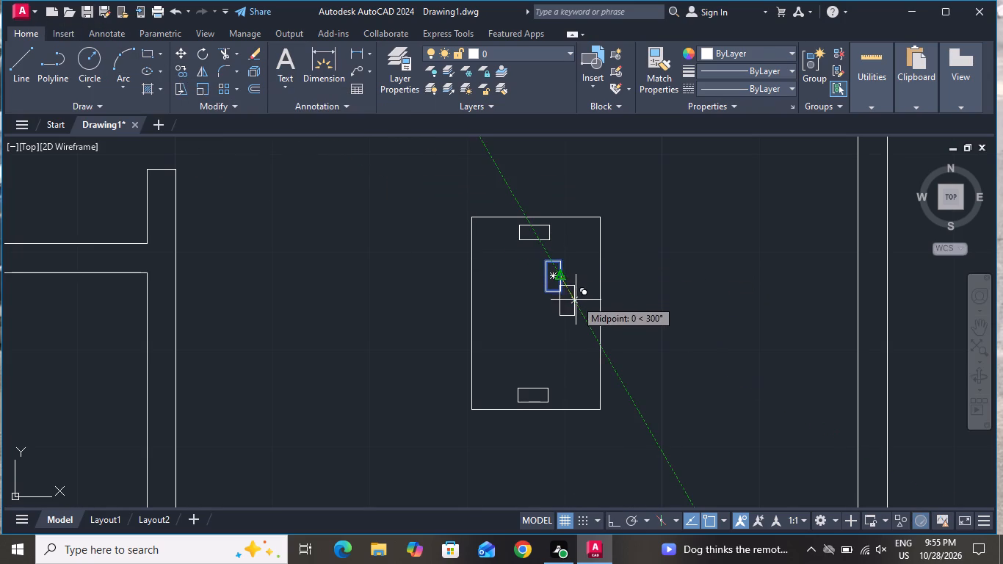
{"action": "scroll", "coordinate": [576, 300], "scroll_direction": "up", "scroll_amount": 1}
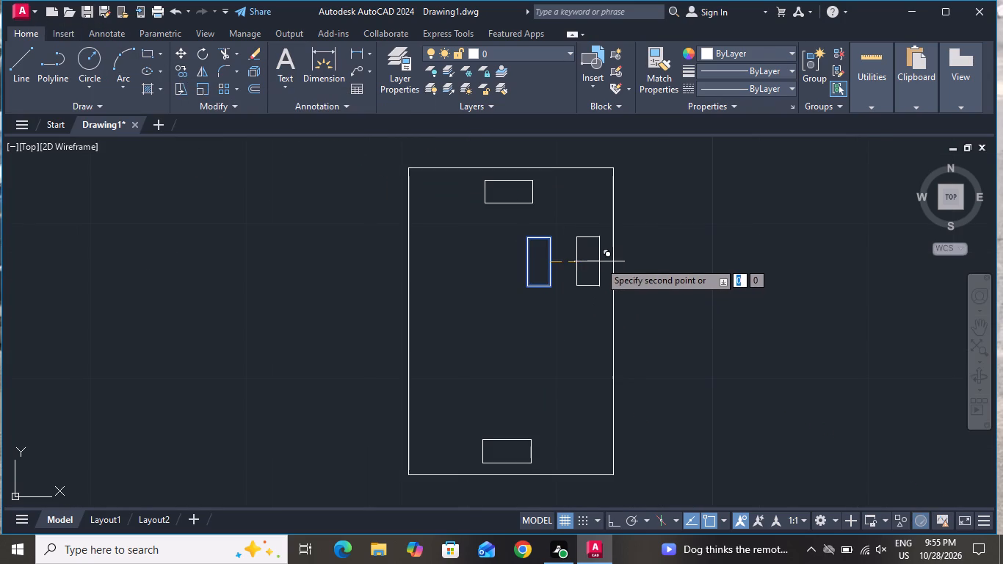
{"action": "left_click", "coordinate": [599, 261]}
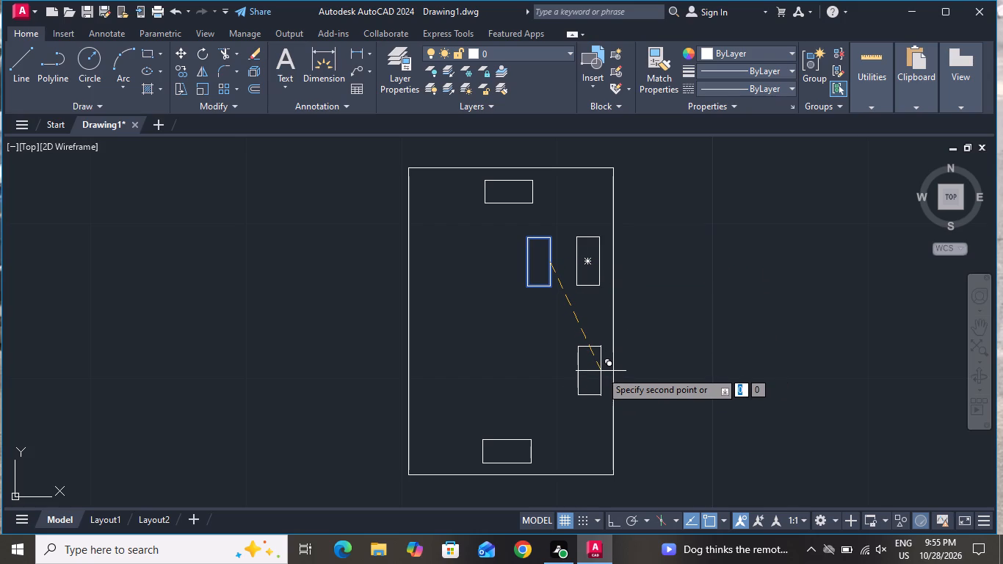
{"action": "left_click", "coordinate": [598, 371]}
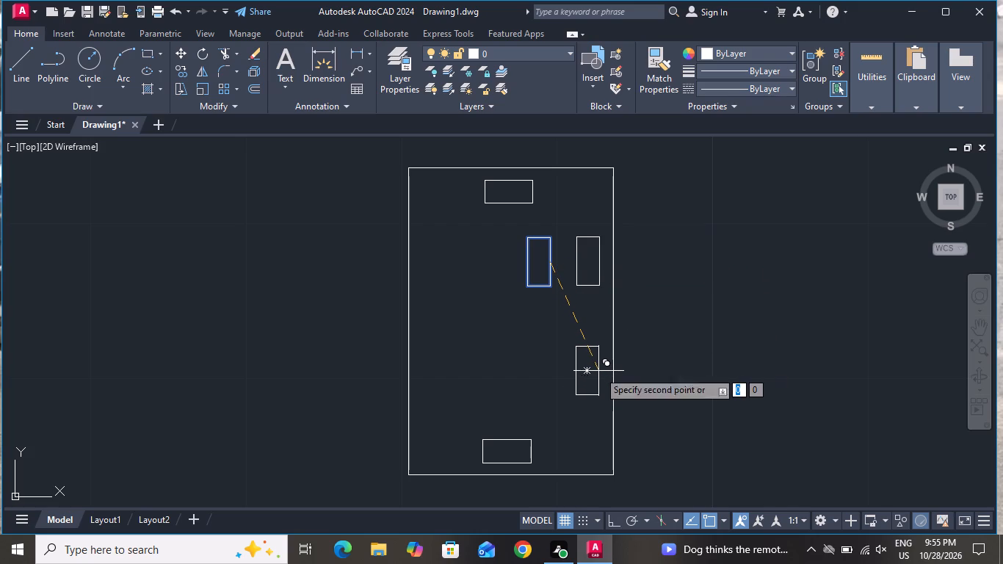
{"action": "left_click", "coordinate": [442, 262]}
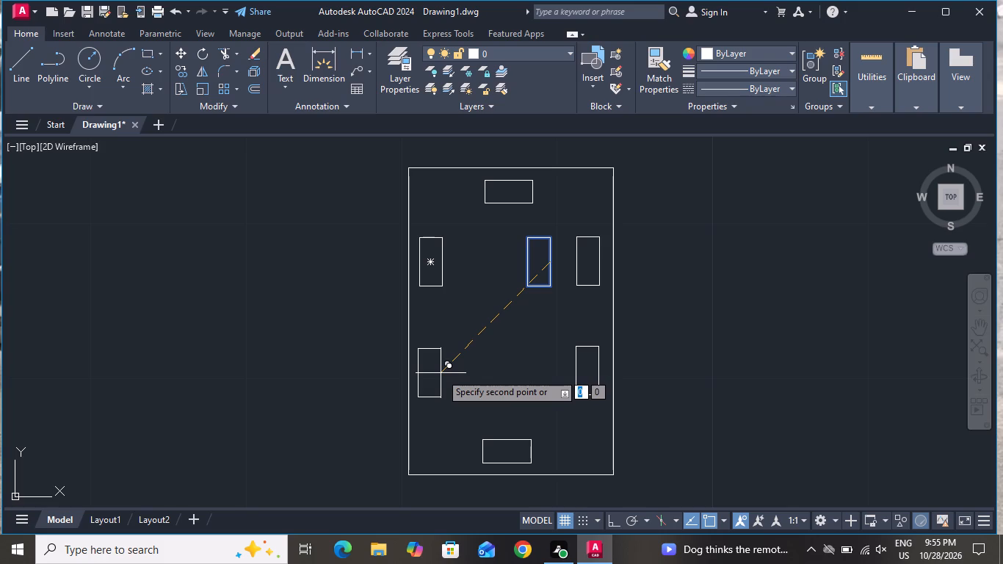
{"action": "left_click", "coordinate": [441, 373]}
{"action": "right_click", "coordinate": [441, 373]}
{"action": "left_click", "coordinate": [479, 196]}
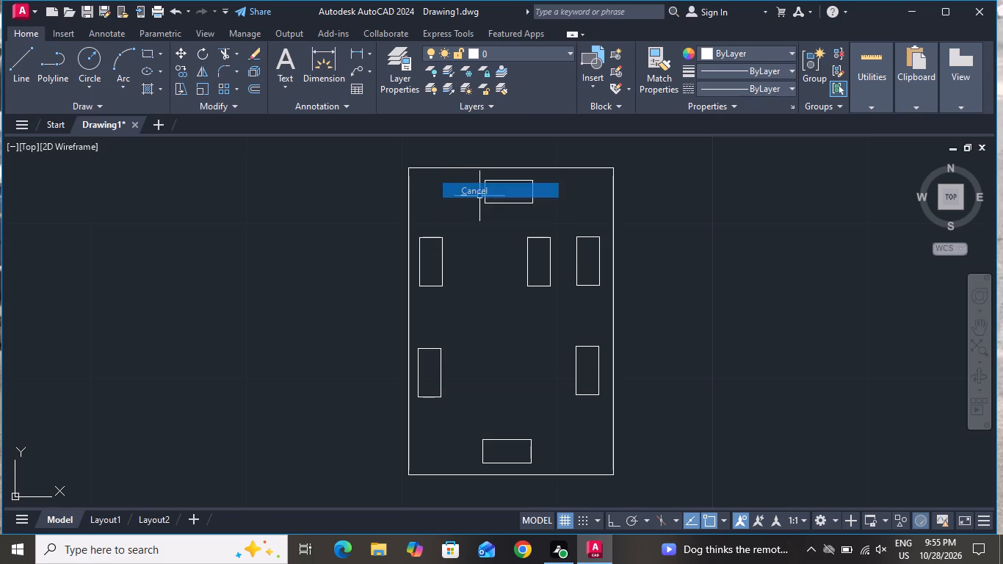
Delete the original upright small rectangle left near the middle of the table.
{"action": "left_click", "coordinate": [532, 247]}
{"action": "left_click", "coordinate": [504, 277]}
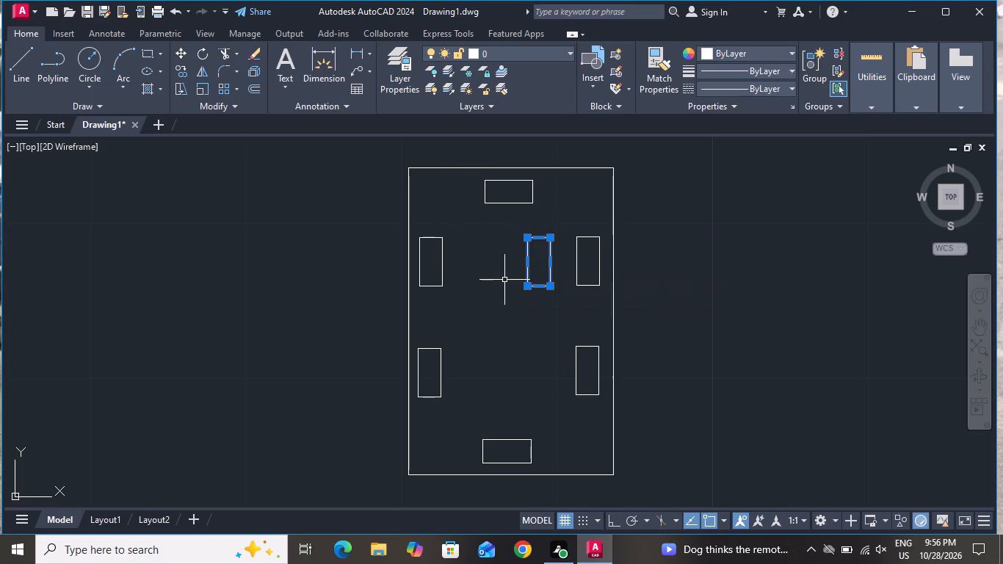
{"action": "key", "text": "Delete"}
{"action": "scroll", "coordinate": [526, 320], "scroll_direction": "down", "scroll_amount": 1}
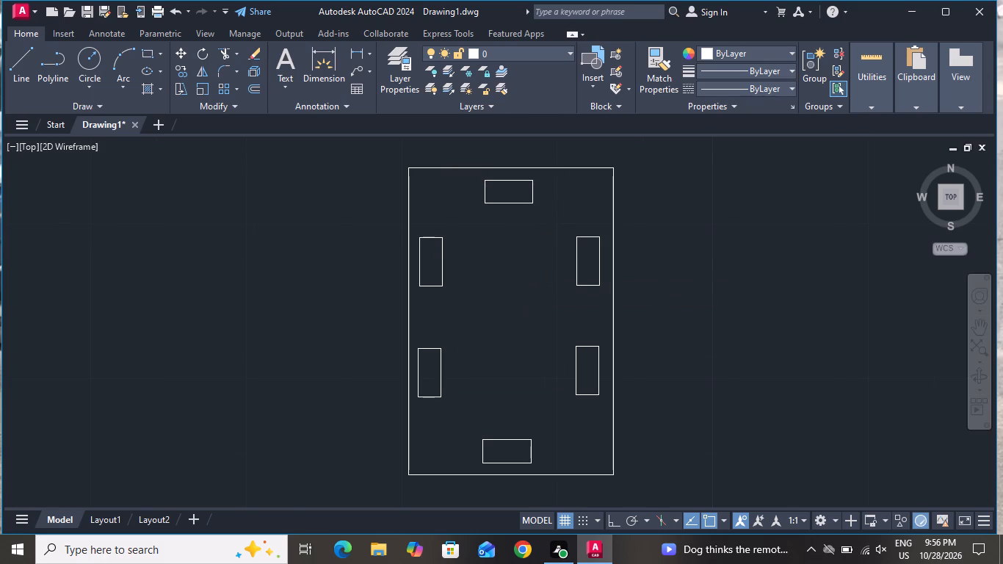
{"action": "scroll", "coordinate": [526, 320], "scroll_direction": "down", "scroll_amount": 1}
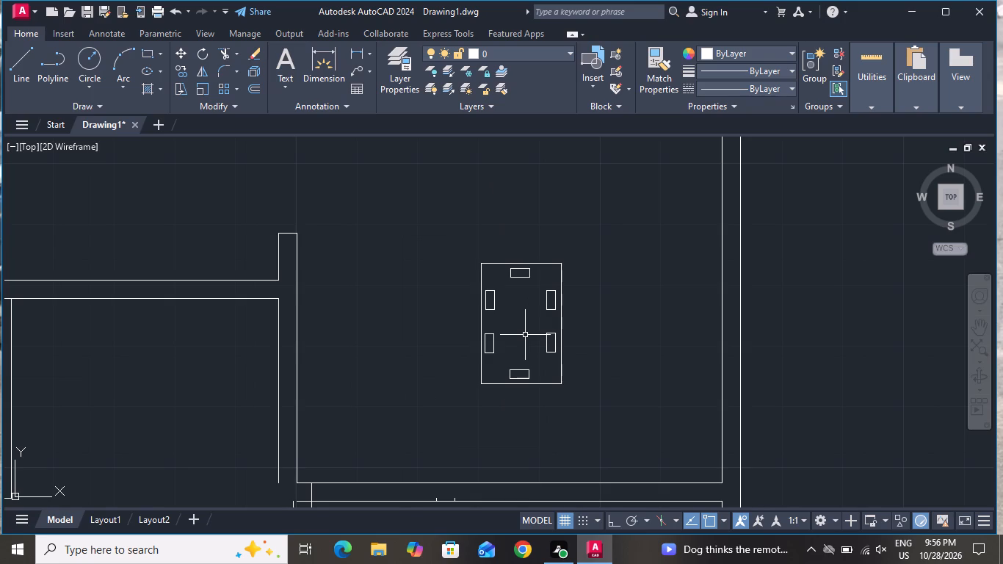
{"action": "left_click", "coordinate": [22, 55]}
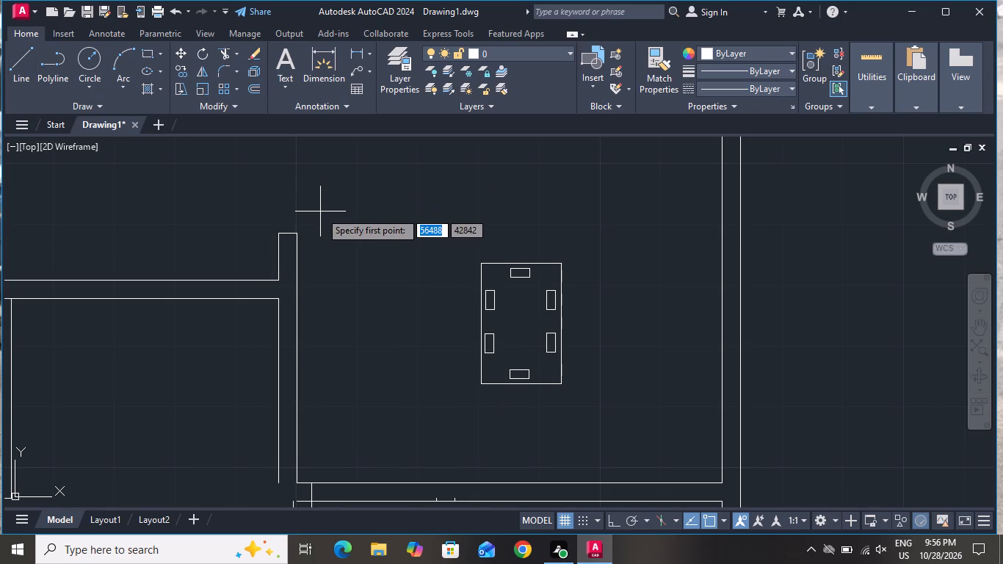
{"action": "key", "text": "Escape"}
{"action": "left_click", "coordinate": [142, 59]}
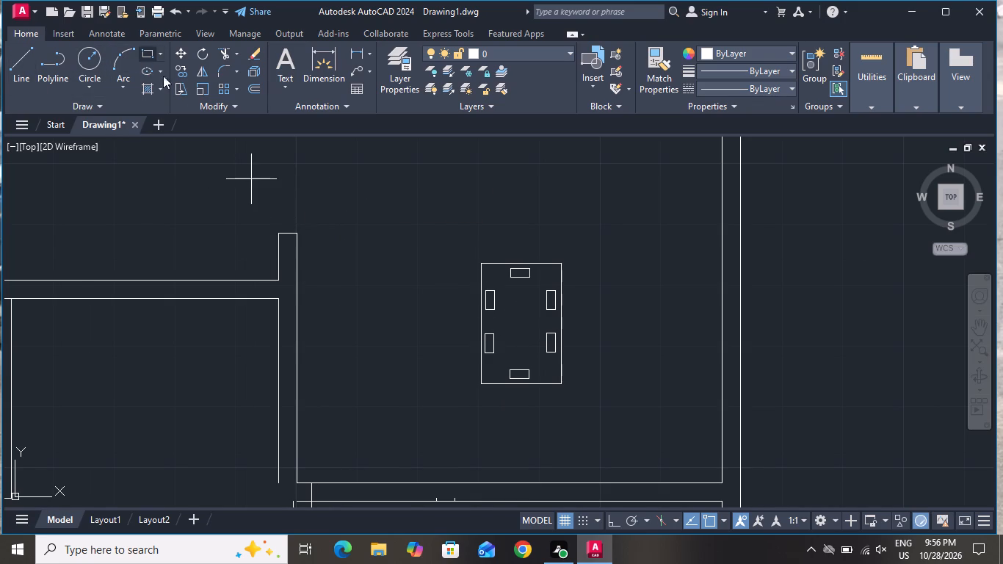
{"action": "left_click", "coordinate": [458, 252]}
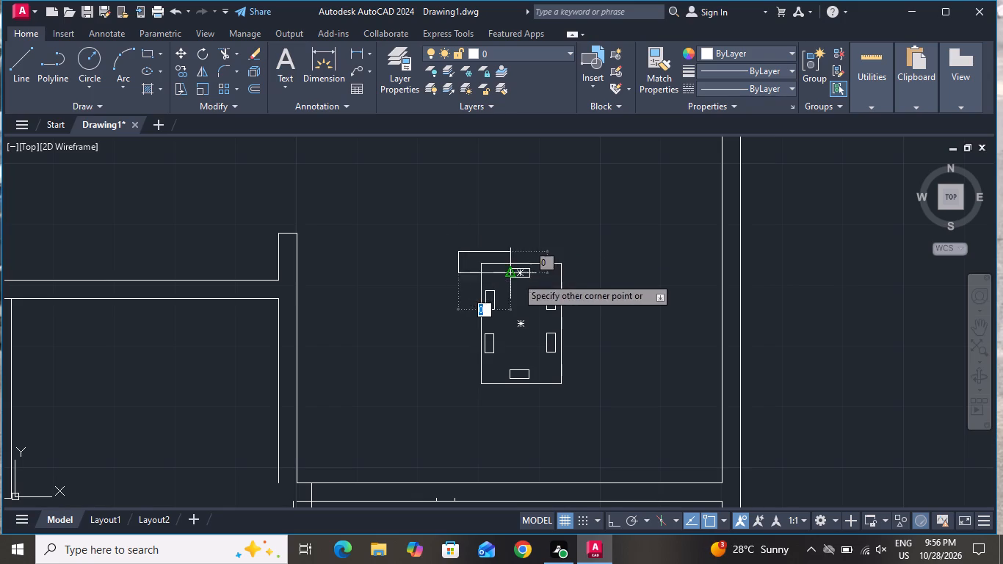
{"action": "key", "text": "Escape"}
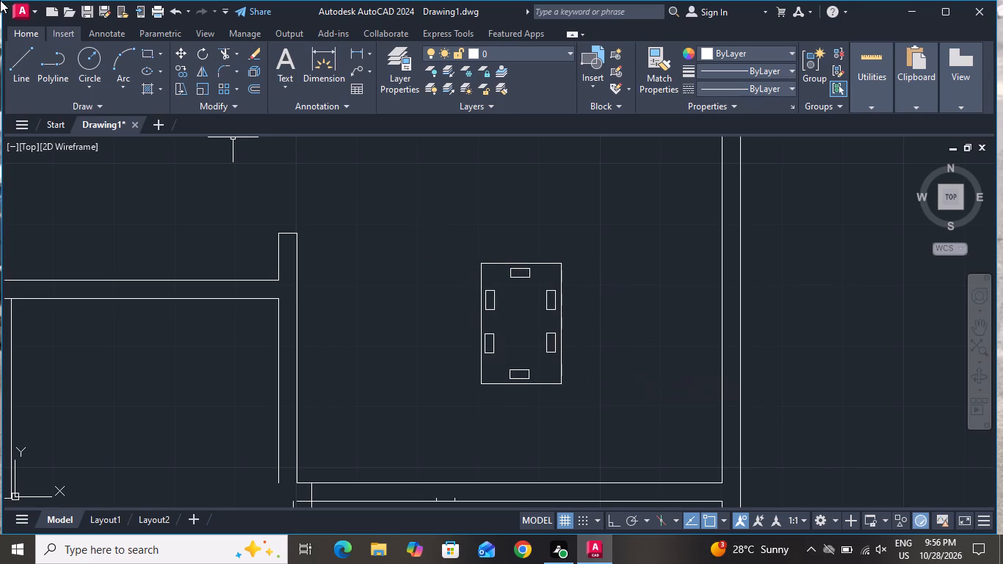
Draw a larger rectangle around the dining table, leaving a margin on all four sides.
{"action": "left_click", "coordinate": [147, 58]}
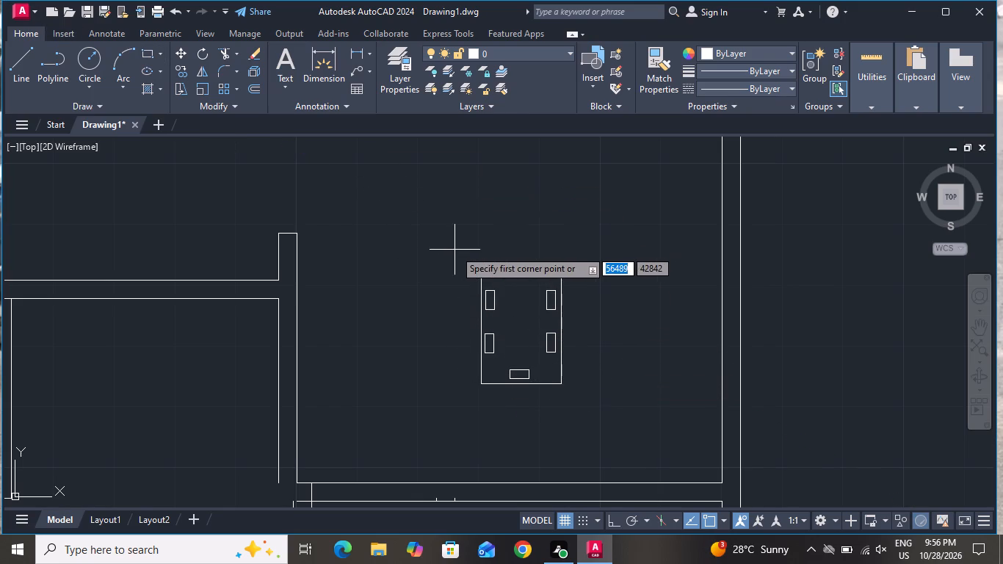
{"action": "left_click", "coordinate": [454, 246]}
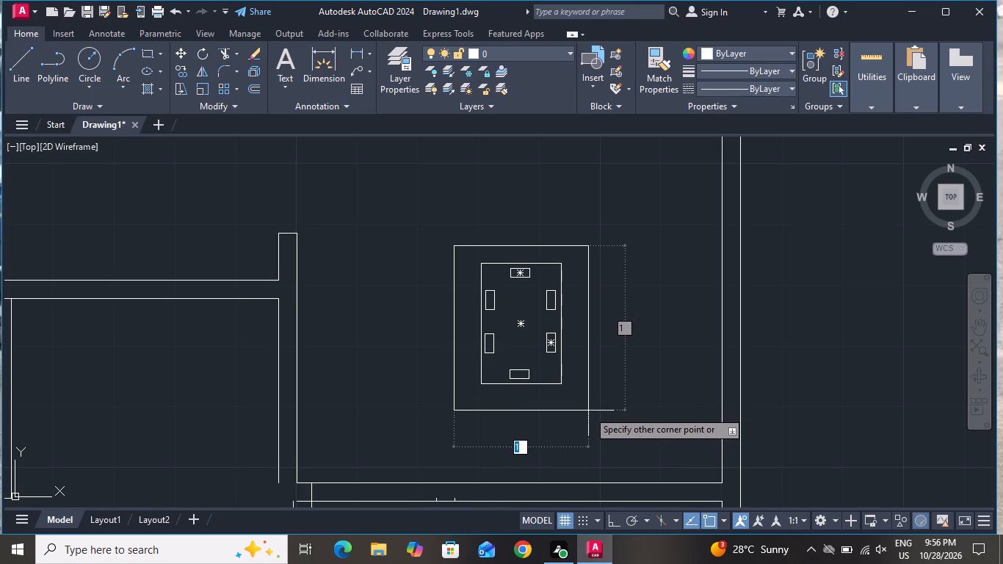
{"action": "left_click", "coordinate": [588, 411]}
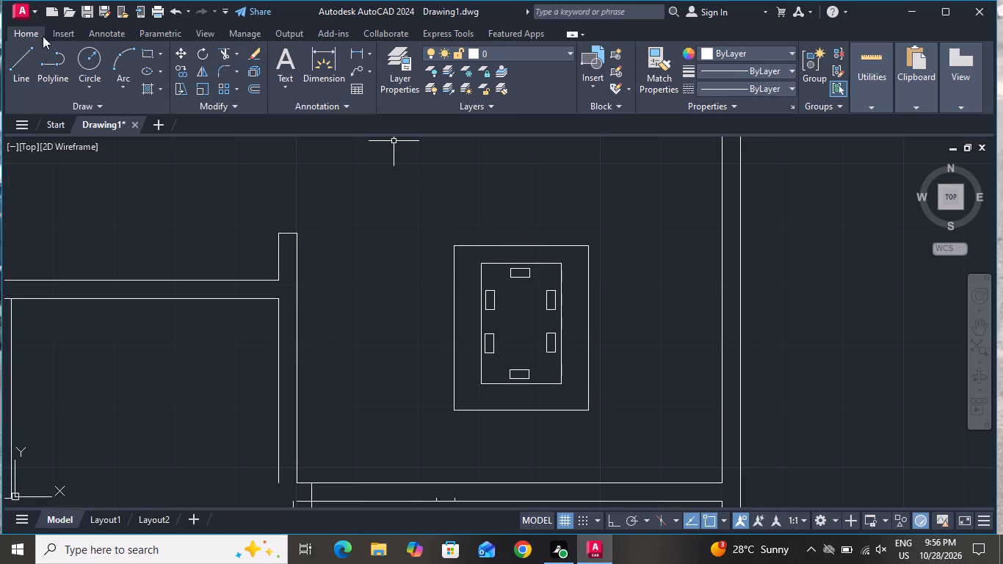
Draw a three-sided chair outline with lines on the outer rectangle's top edge, with its left side slanted.
{"action": "left_click", "coordinate": [22, 54]}
{"action": "scroll", "coordinate": [532, 258], "scroll_direction": "up", "scroll_amount": 1}
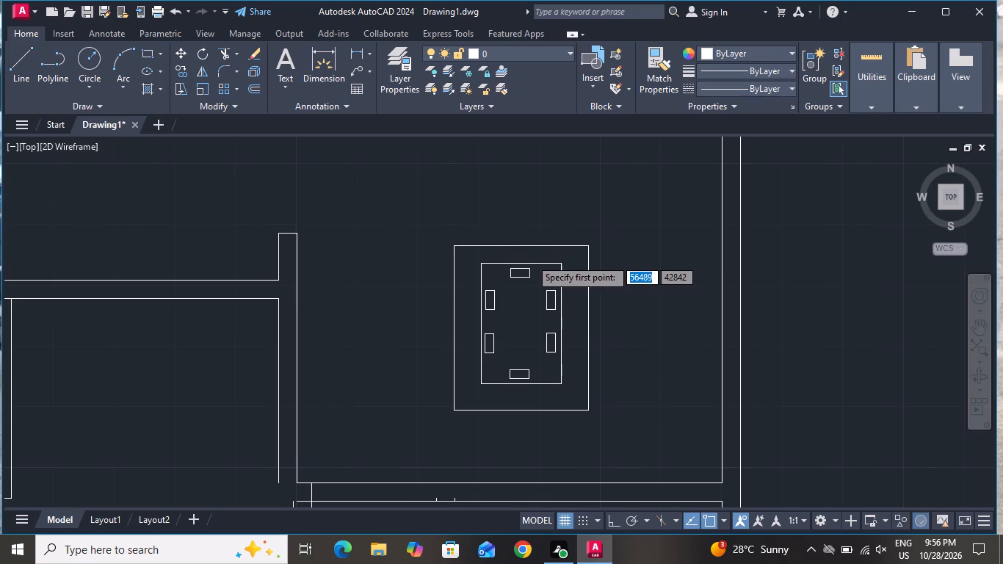
{"action": "left_click", "coordinate": [491, 239]}
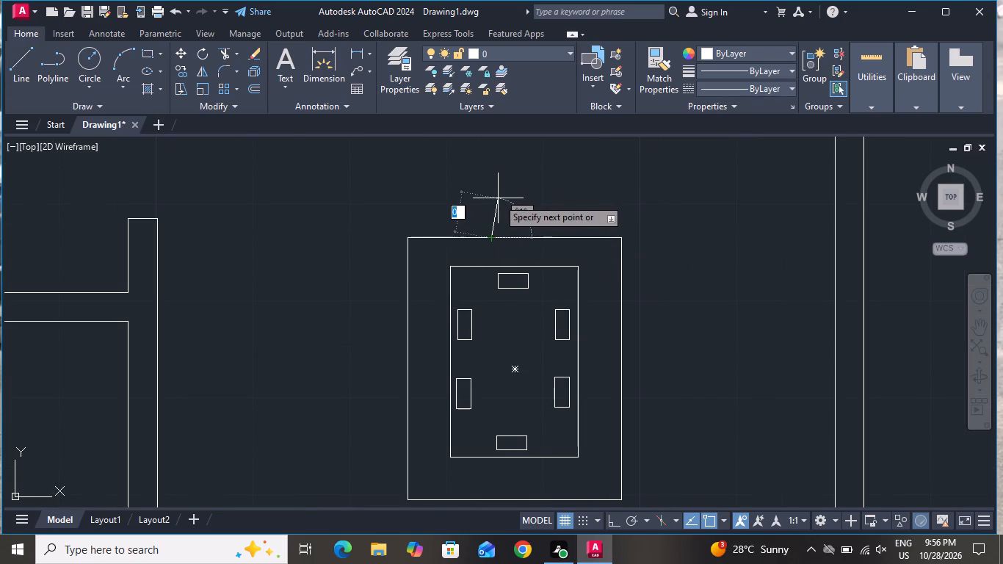
{"action": "left_click", "coordinate": [498, 198]}
{"action": "left_click", "coordinate": [551, 197]}
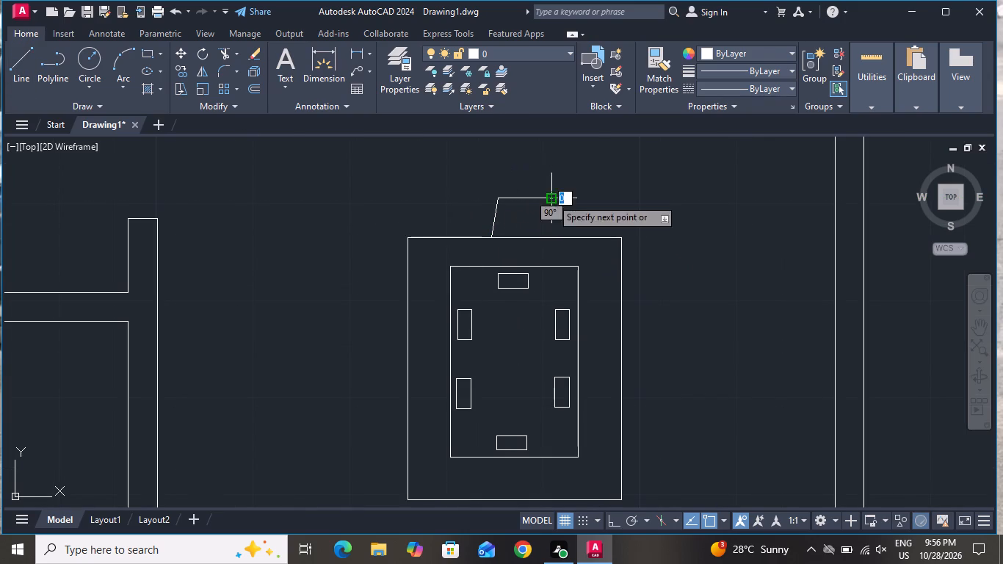
{"action": "left_click", "coordinate": [558, 237]}
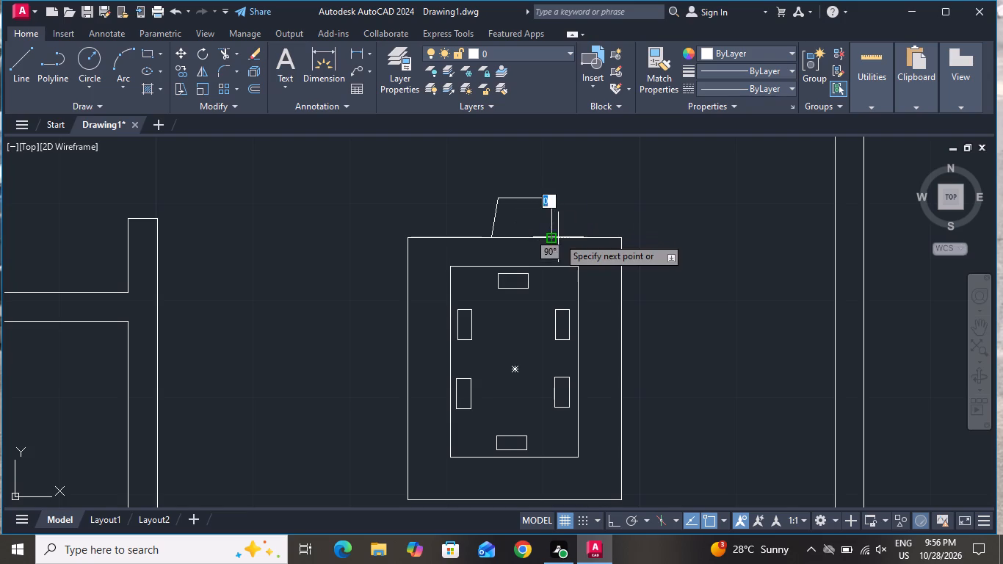
{"action": "right_click", "coordinate": [558, 237]}
{"action": "left_click", "coordinate": [584, 262]}
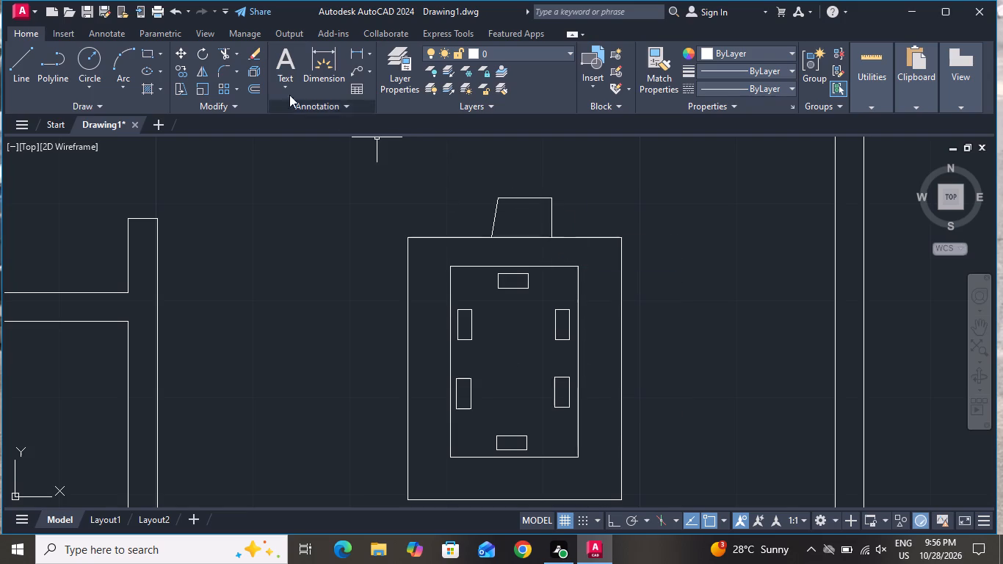
Draw a horizontal backrest line across the chair just below its top edge.
{"action": "left_click", "coordinate": [10, 59]}
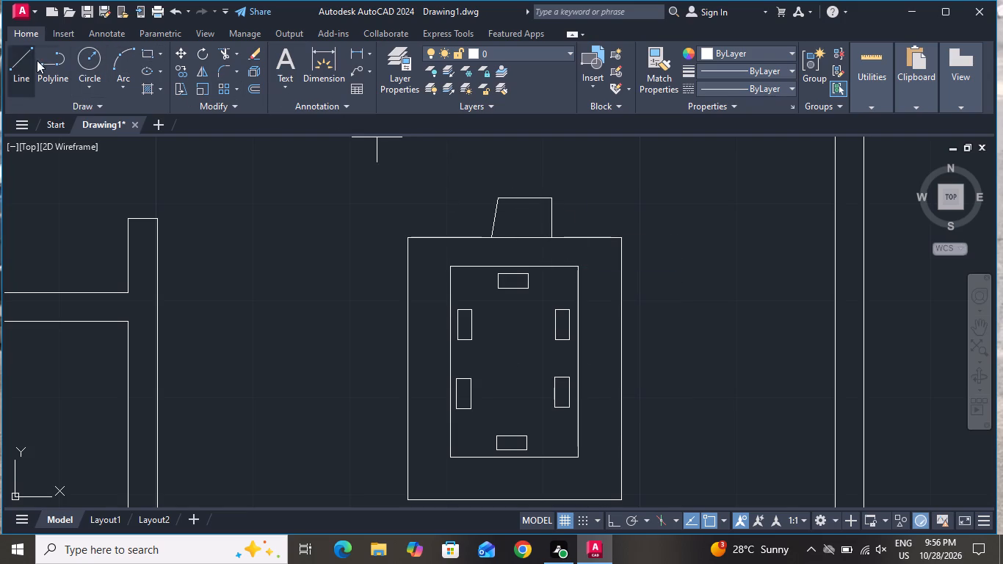
{"action": "scroll", "coordinate": [518, 196], "scroll_direction": "up", "scroll_amount": 2}
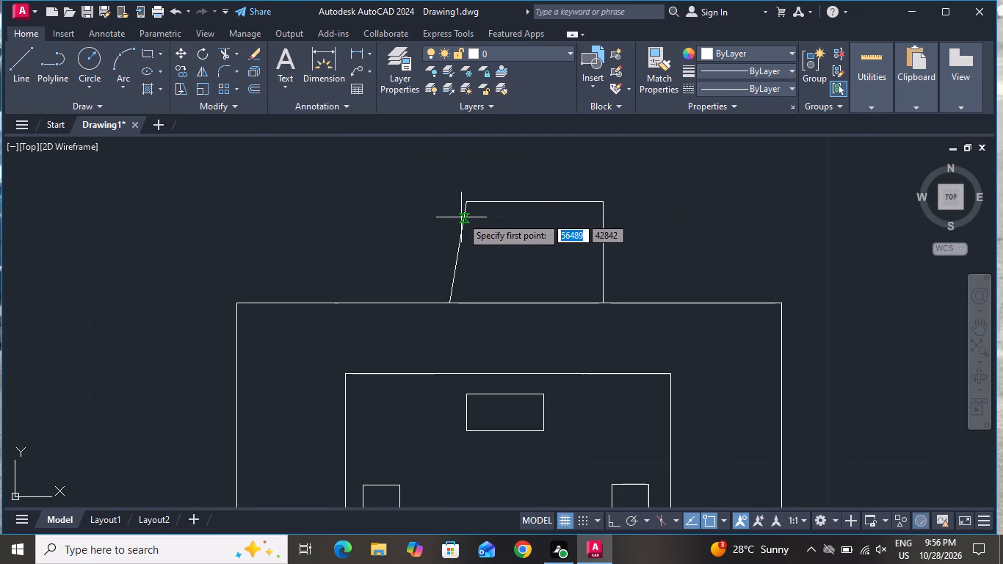
{"action": "left_click", "coordinate": [462, 216]}
{"action": "left_click", "coordinate": [604, 217]}
{"action": "right_click", "coordinate": [605, 217]}
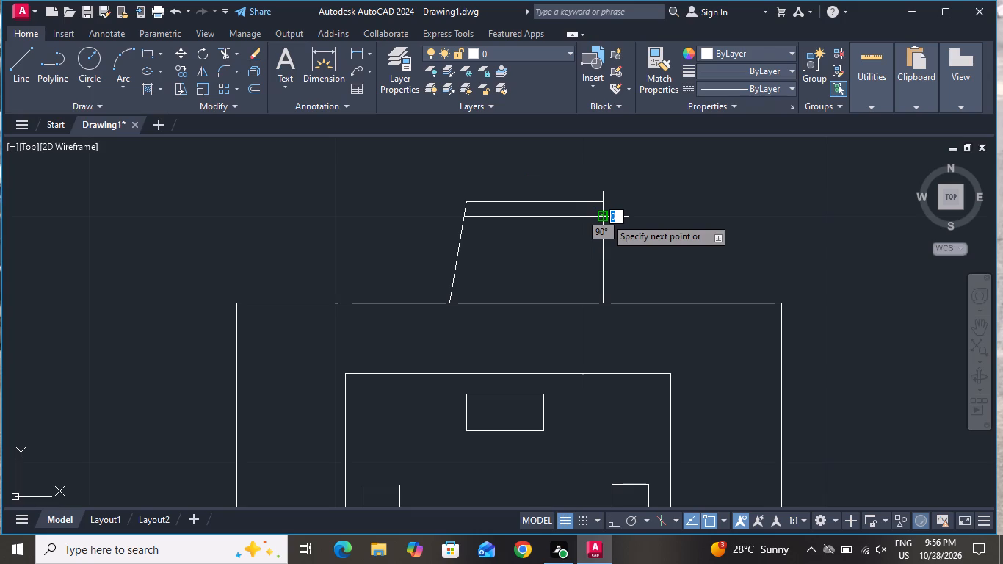
{"action": "left_click", "coordinate": [620, 236]}
Move the chair lines down so that the chair straddles the outer rectangle's top edge.
{"action": "scroll", "coordinate": [620, 238], "scroll_direction": "down", "scroll_amount": 3}
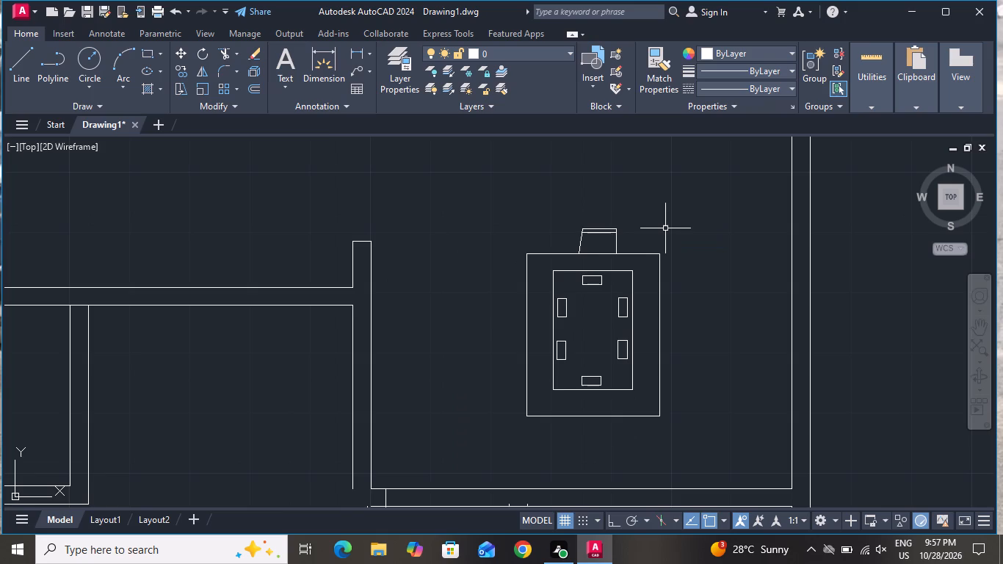
{"action": "scroll", "coordinate": [676, 235], "scroll_direction": "down", "scroll_amount": 1}
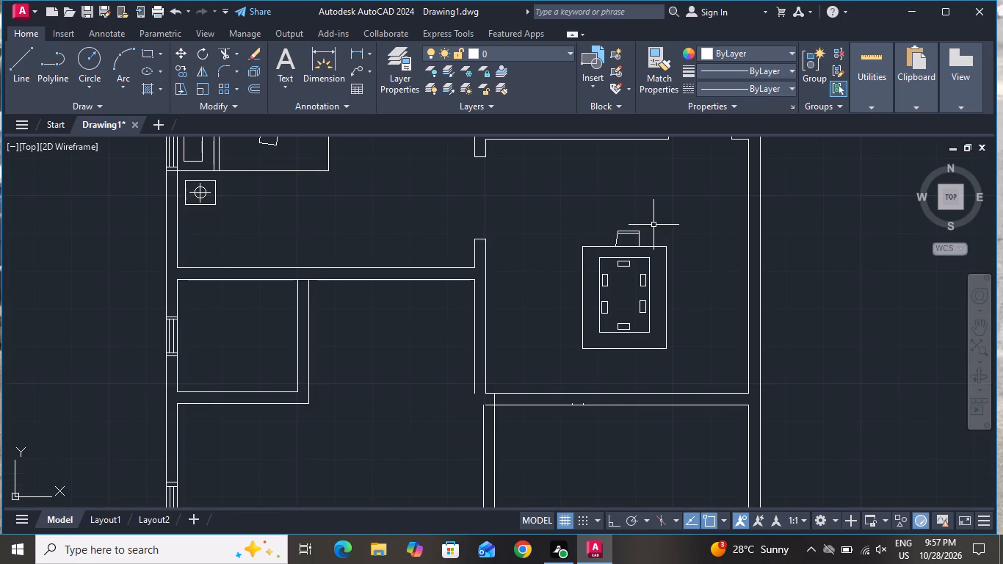
{"action": "scroll", "coordinate": [653, 224], "scroll_direction": "up", "scroll_amount": 3}
{"action": "left_click", "coordinate": [624, 234]}
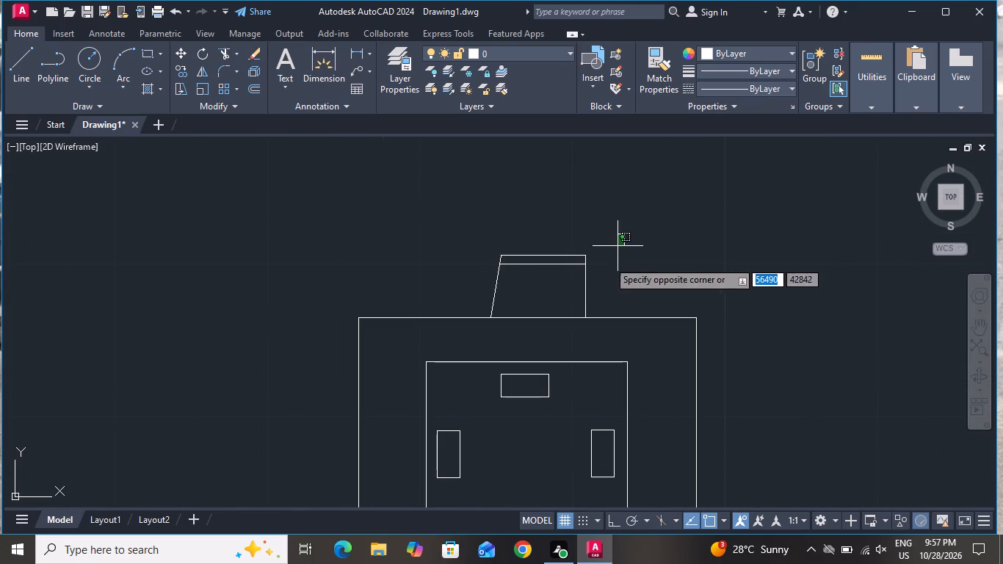
{"action": "left_click", "coordinate": [476, 285]}
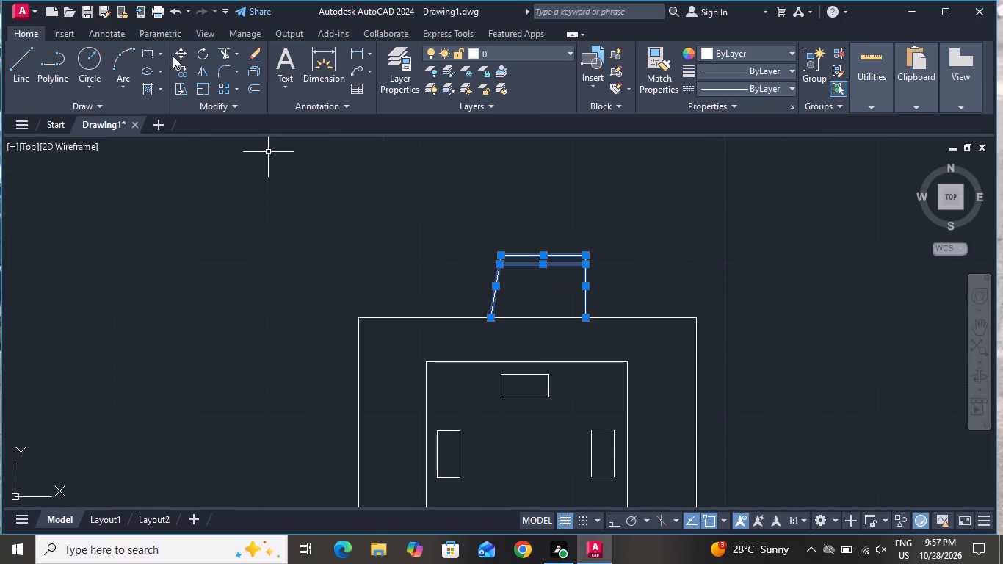
{"action": "left_click", "coordinate": [174, 56]}
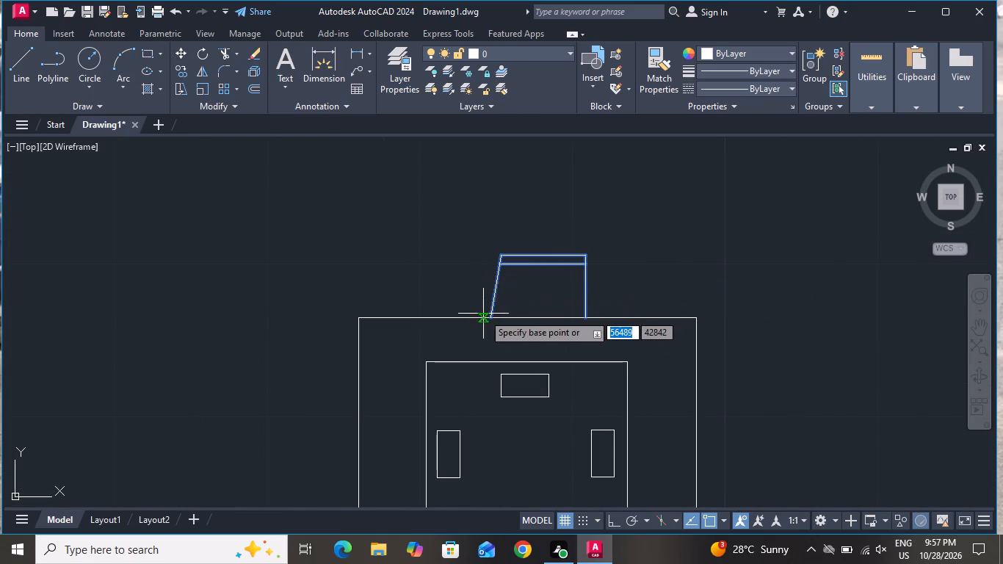
{"action": "left_click", "coordinate": [490, 319]}
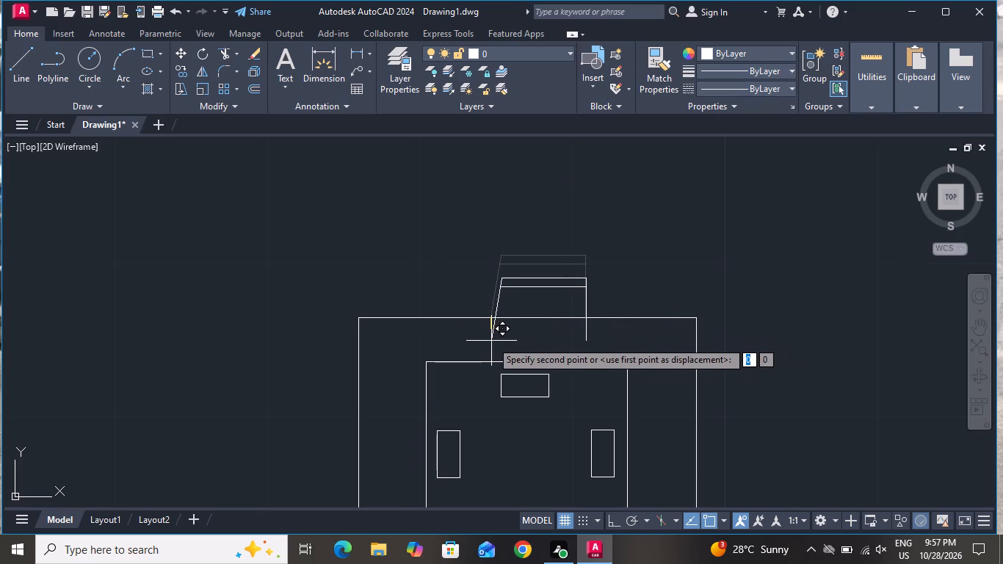
{"action": "left_click", "coordinate": [491, 344]}
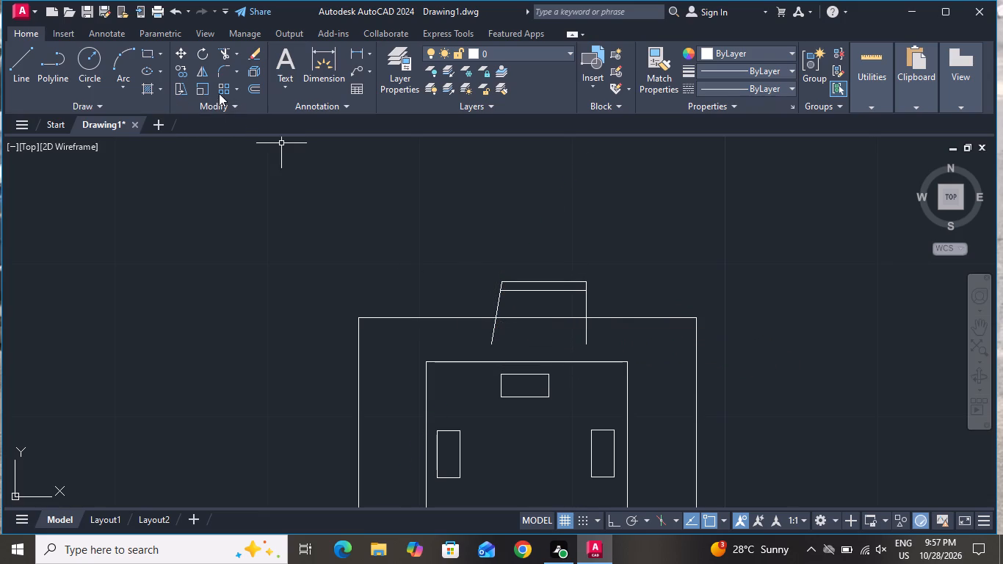
Close the chair with a line joining the lower ends of its two sides.
{"action": "left_click", "coordinate": [15, 54]}
{"action": "scroll", "coordinate": [478, 335], "scroll_direction": "up", "scroll_amount": 1}
{"action": "left_click", "coordinate": [496, 345]}
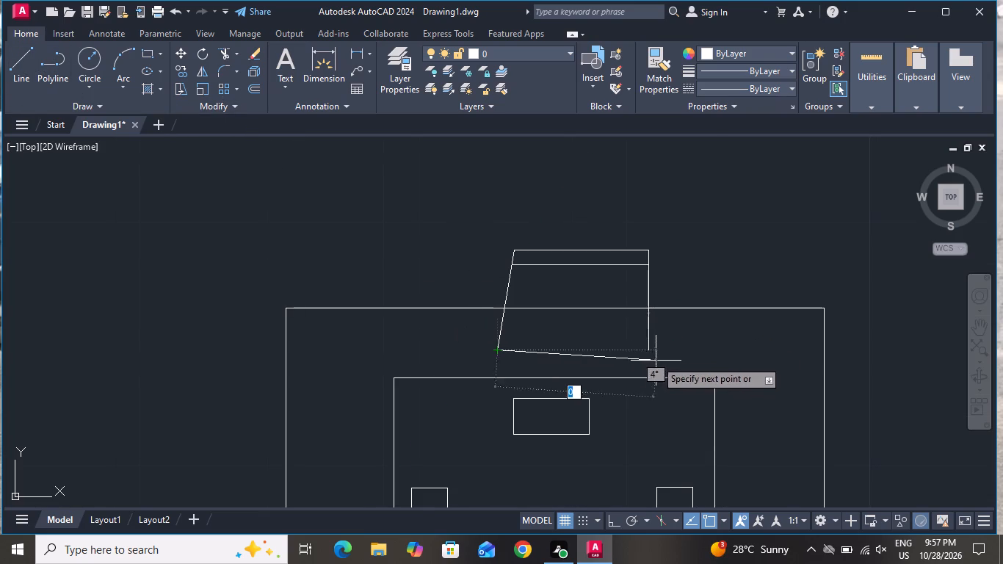
{"action": "left_click", "coordinate": [651, 349]}
{"action": "right_click", "coordinate": [651, 349]}
{"action": "left_click", "coordinate": [677, 371]}
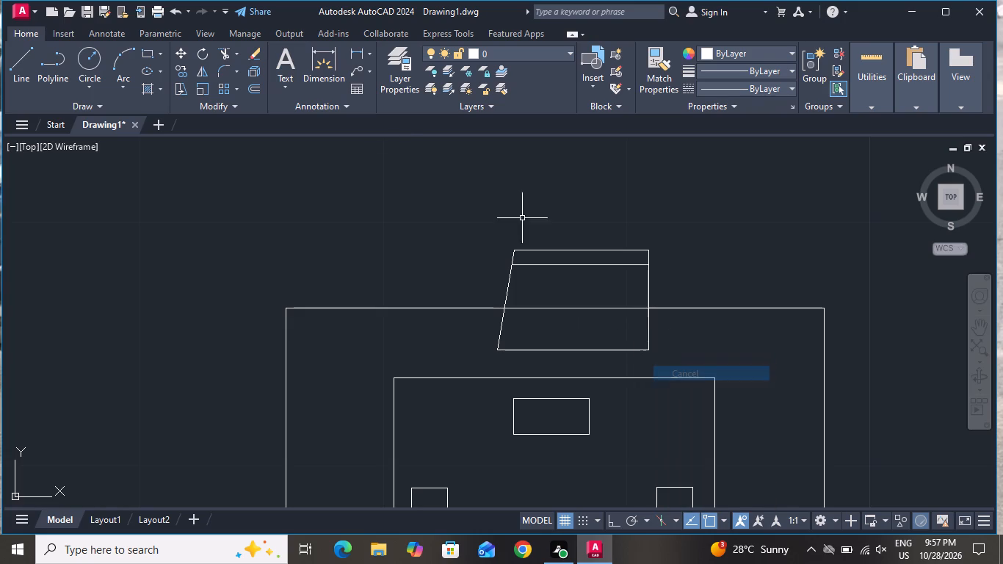
Trim away the part of the outer rectangle's top edge that crosses the chair.
{"action": "left_click", "coordinate": [227, 45]}
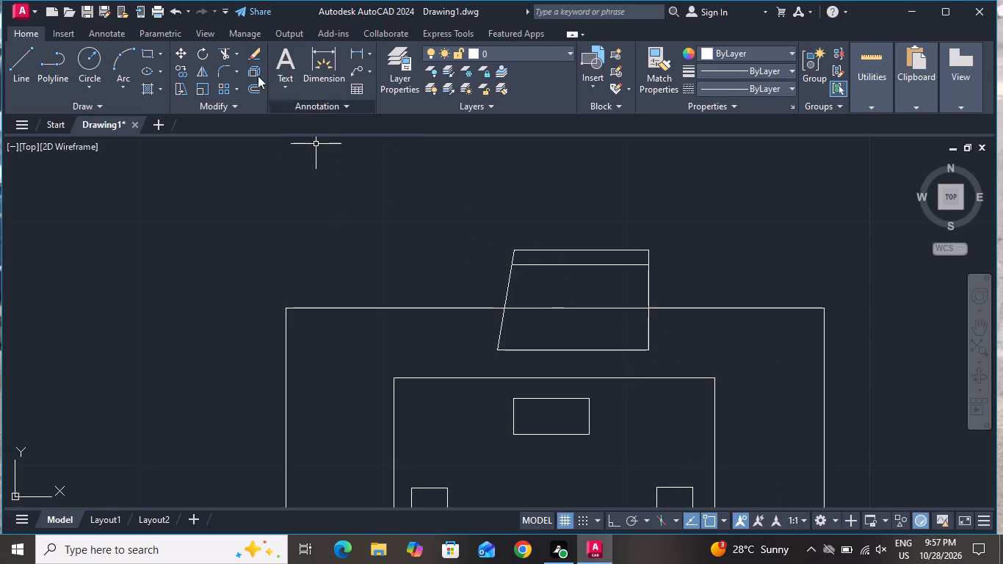
{"action": "left_click", "coordinate": [225, 50]}
{"action": "left_click", "coordinate": [564, 288]}
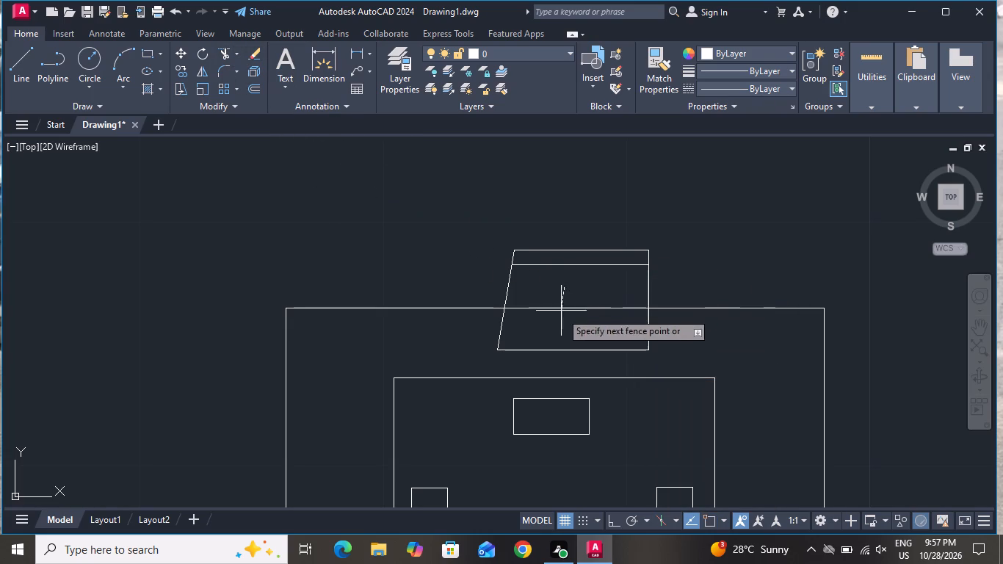
{"action": "left_click", "coordinate": [554, 324]}
{"action": "right_click", "coordinate": [419, 212]}
{"action": "left_click", "coordinate": [430, 236]}
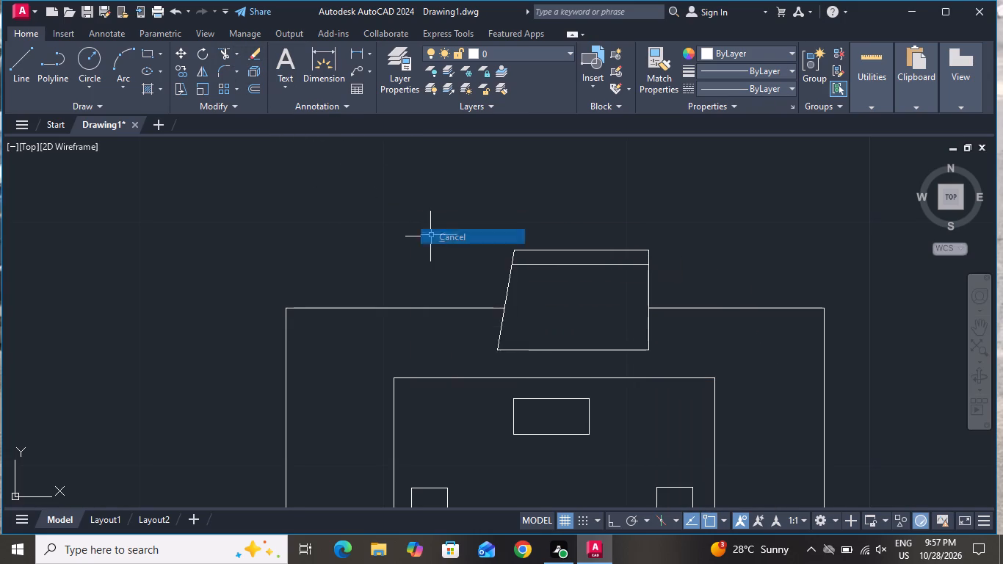
Move the chair slightly to the left along the outer rectangle's top edge so it sits more centrally over the table.
{"action": "scroll", "coordinate": [462, 208], "scroll_direction": "down", "scroll_amount": 2}
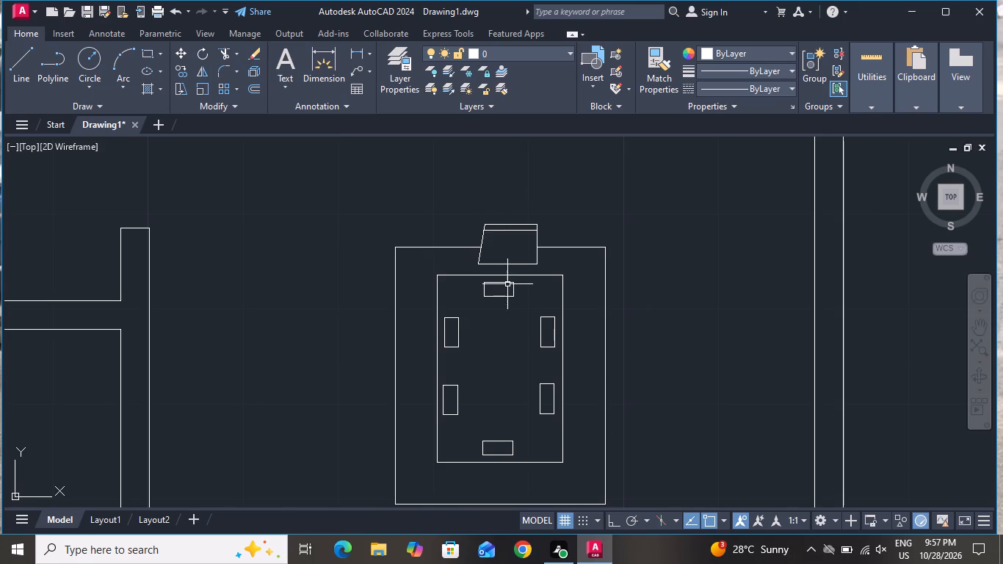
{"action": "scroll", "coordinate": [507, 287], "scroll_direction": "up", "scroll_amount": 1}
{"action": "scroll", "coordinate": [504, 221], "scroll_direction": "up", "scroll_amount": 1}
{"action": "scroll", "coordinate": [506, 216], "scroll_direction": "down", "scroll_amount": 2}
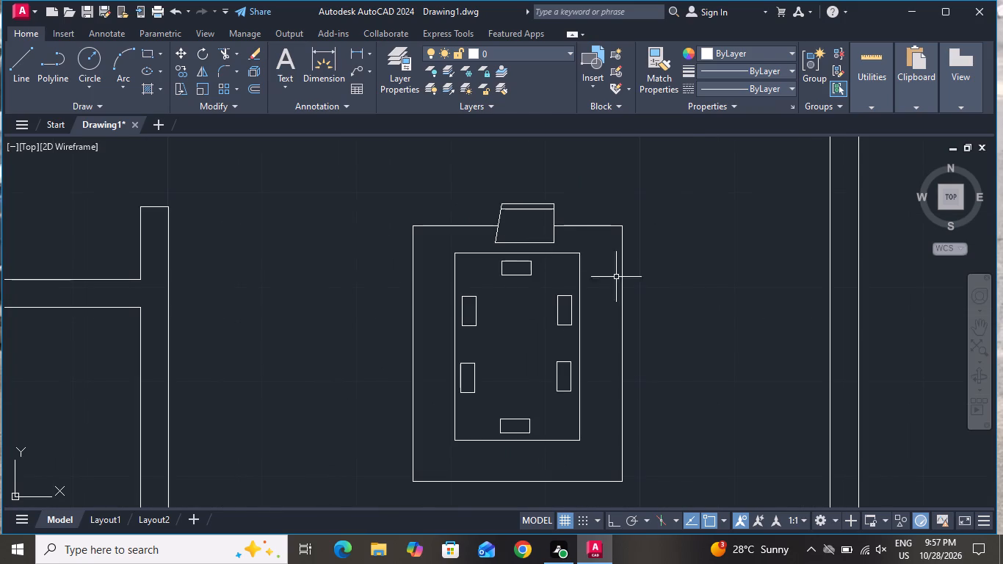
{"action": "scroll", "coordinate": [577, 211], "scroll_direction": "up", "scroll_amount": 1}
{"action": "left_click", "coordinate": [562, 181]}
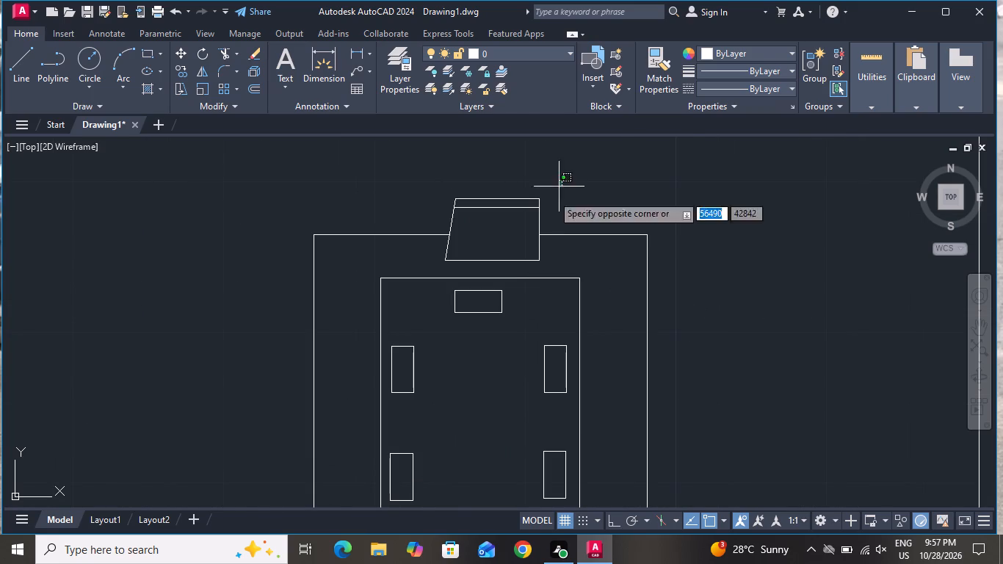
{"action": "left_click", "coordinate": [432, 226]}
{"action": "left_click", "coordinate": [473, 244]}
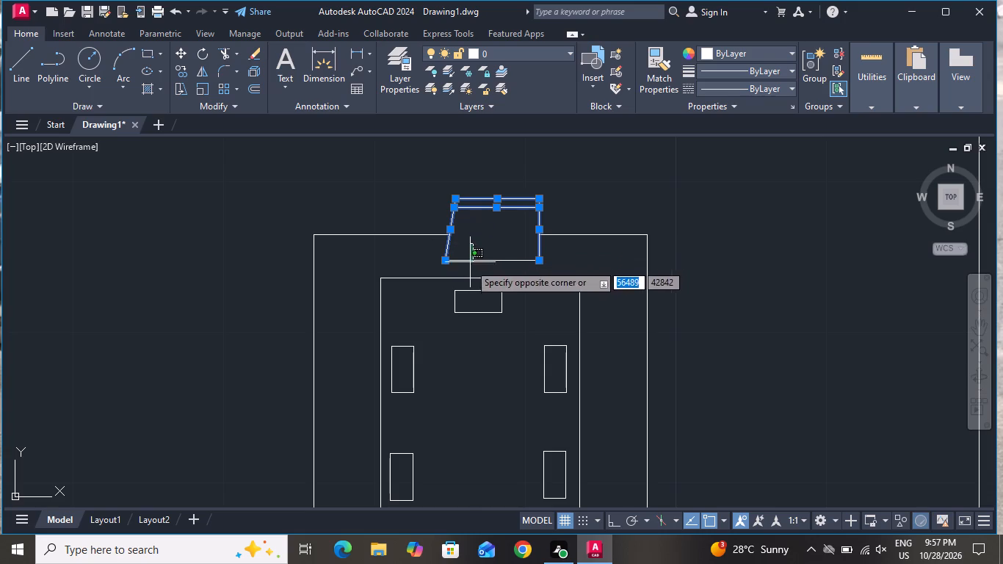
{"action": "left_click", "coordinate": [463, 264]}
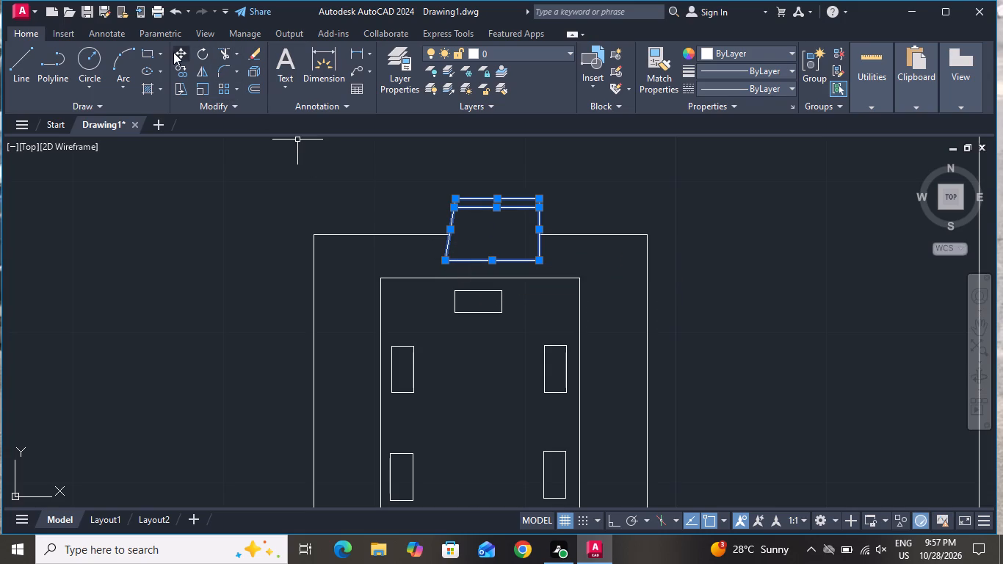
{"action": "left_click", "coordinate": [180, 52]}
{"action": "left_click", "coordinate": [447, 258]}
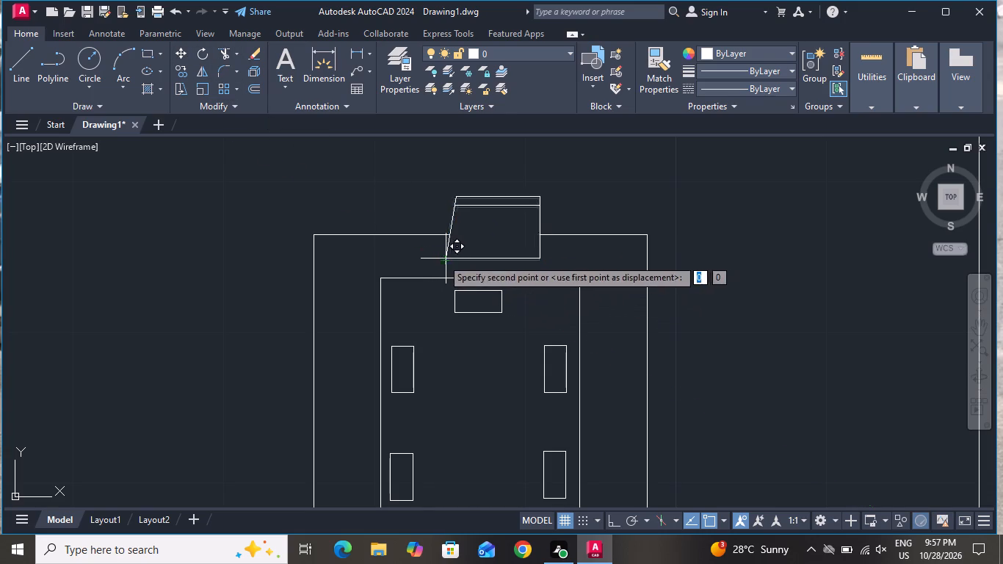
{"action": "left_click", "coordinate": [432, 258]}
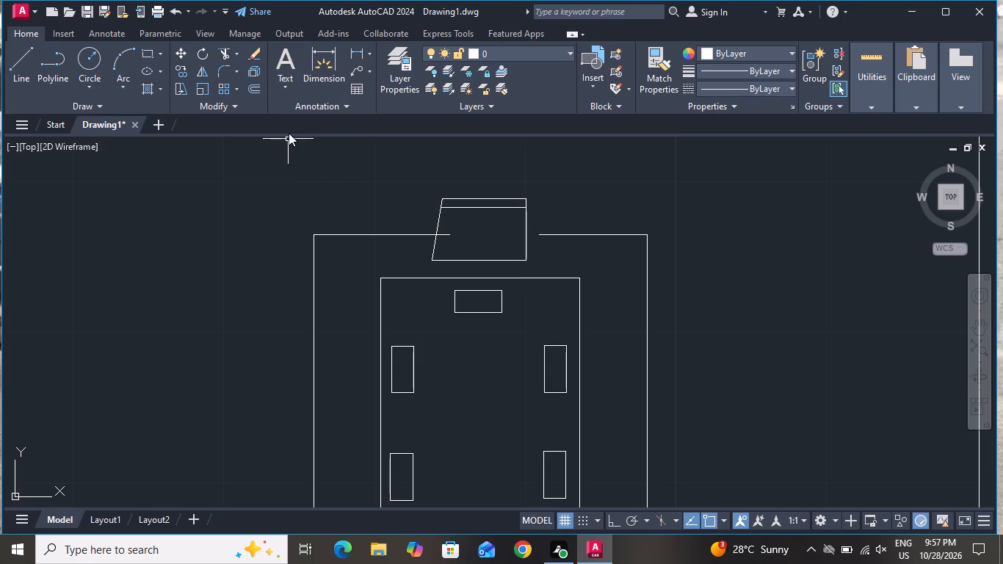
Trim the stub of the outer rectangle's top edge that sticks into the chair past its slanted side.
{"action": "left_click", "coordinate": [228, 49]}
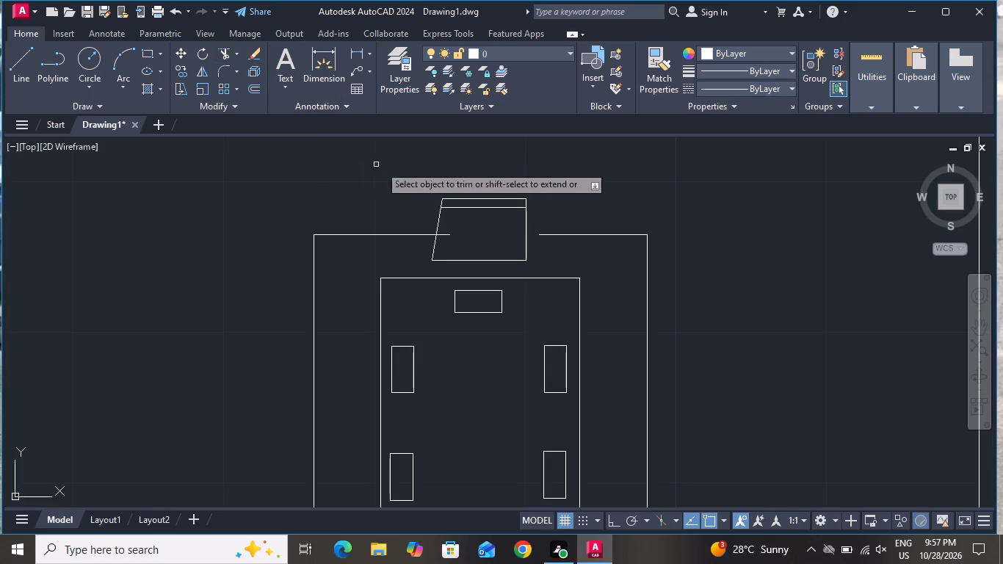
{"action": "left_click", "coordinate": [445, 237]}
{"action": "left_click", "coordinate": [450, 225]}
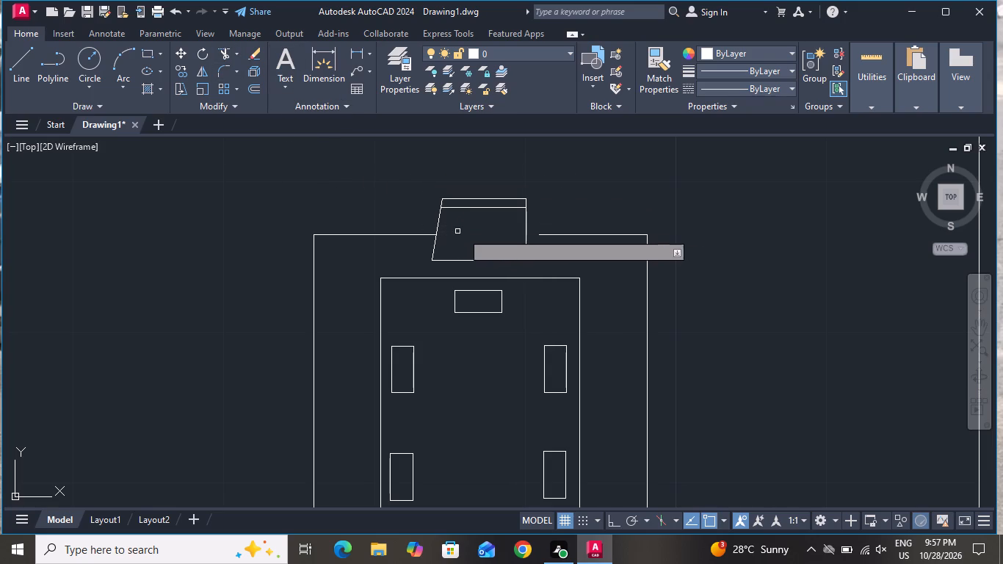
{"action": "right_click", "coordinate": [479, 236]}
{"action": "left_click", "coordinate": [495, 256]}
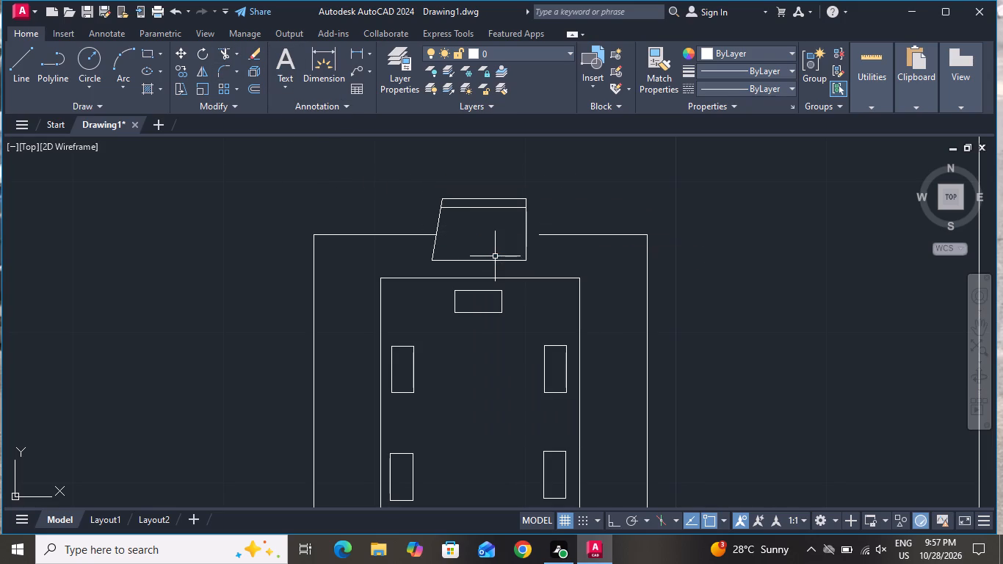
Extend the right part of the outer rectangle's top edge to meet the chair's vertical side.
{"action": "type", "text": "ex"}
{"action": "key", "text": "space"}
{"action": "key", "text": "space"}
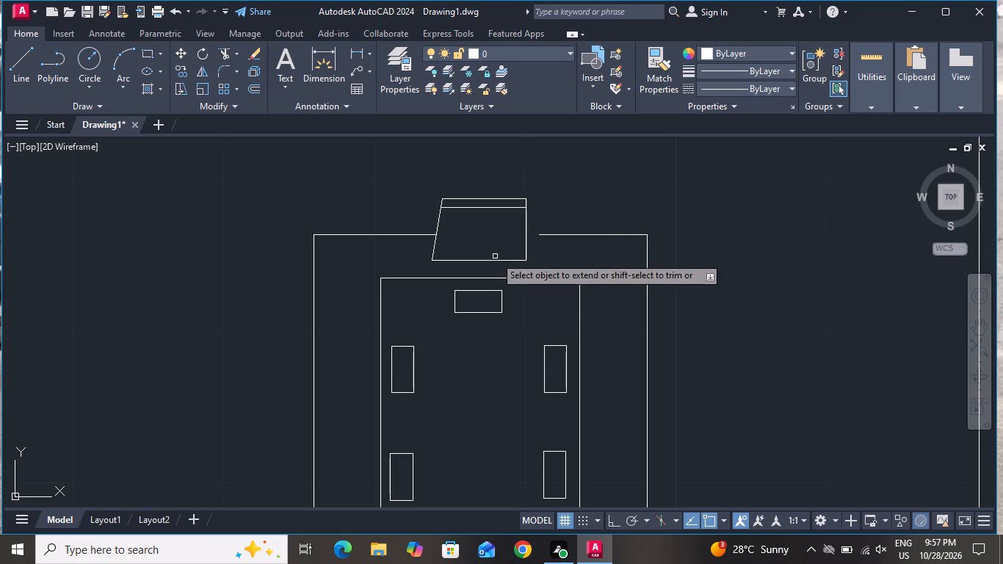
{"action": "left_click", "coordinate": [566, 219]}
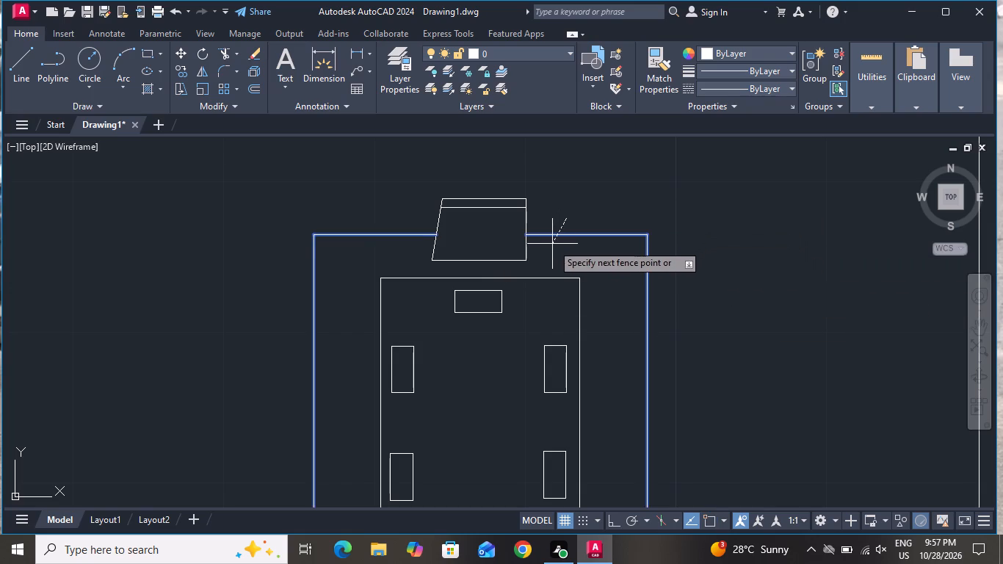
{"action": "left_click", "coordinate": [552, 244]}
{"action": "scroll", "coordinate": [590, 206], "scroll_direction": "down", "scroll_amount": 3}
{"action": "right_click", "coordinate": [645, 192]}
{"action": "left_click", "coordinate": [666, 214]}
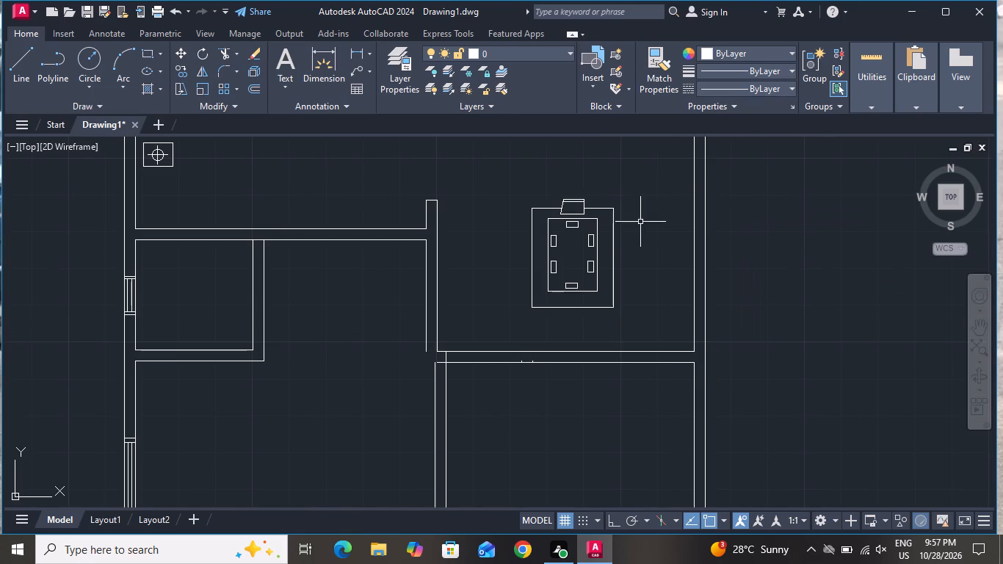
Copy the complete chair into the empty space to the right of the dining table.
{"action": "scroll", "coordinate": [613, 206], "scroll_direction": "up", "scroll_amount": 3}
{"action": "left_click", "coordinate": [529, 178]}
{"action": "left_click", "coordinate": [410, 194]}
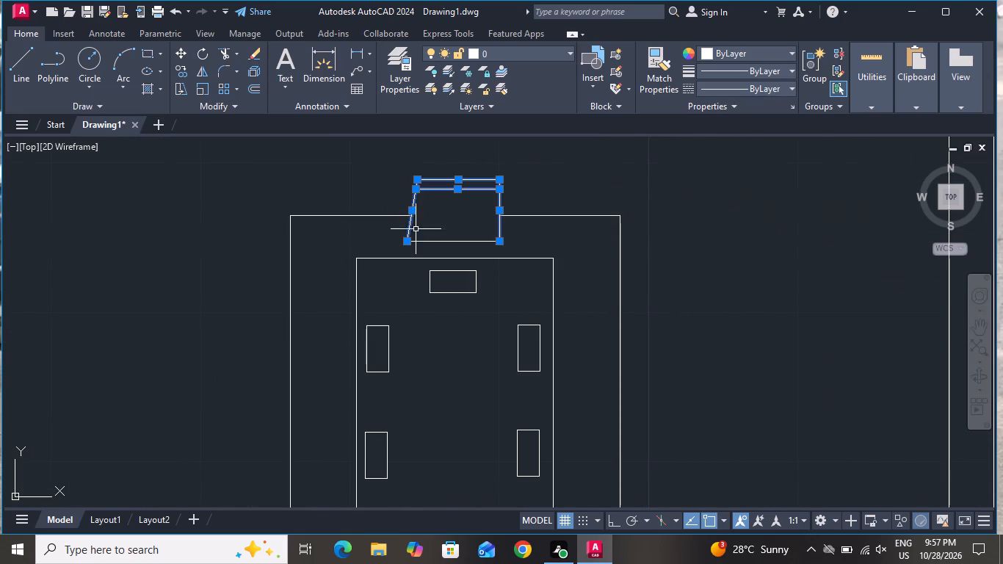
{"action": "left_click", "coordinate": [435, 233]}
{"action": "left_click", "coordinate": [432, 247]}
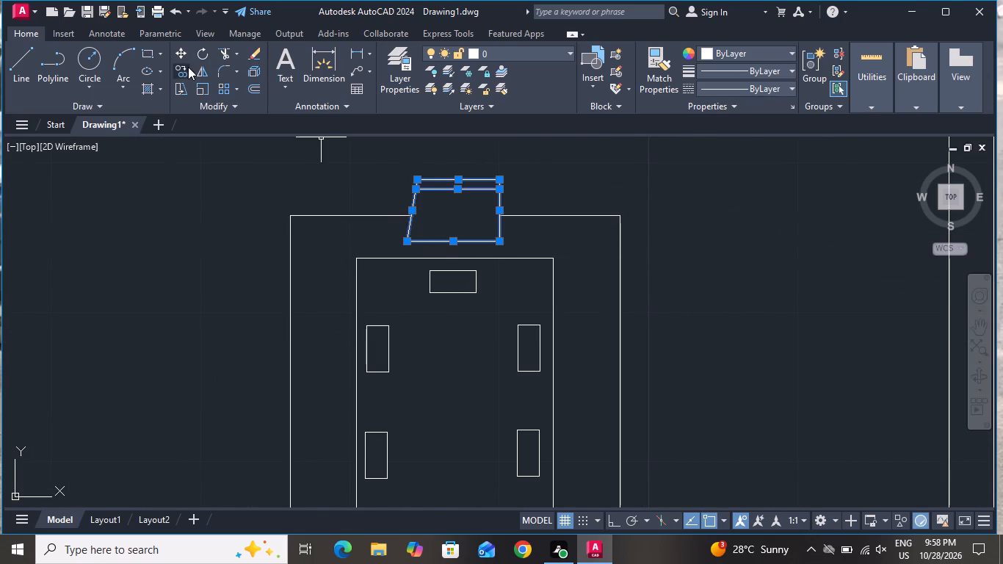
{"action": "left_click", "coordinate": [180, 68]}
{"action": "left_click", "coordinate": [410, 191]}
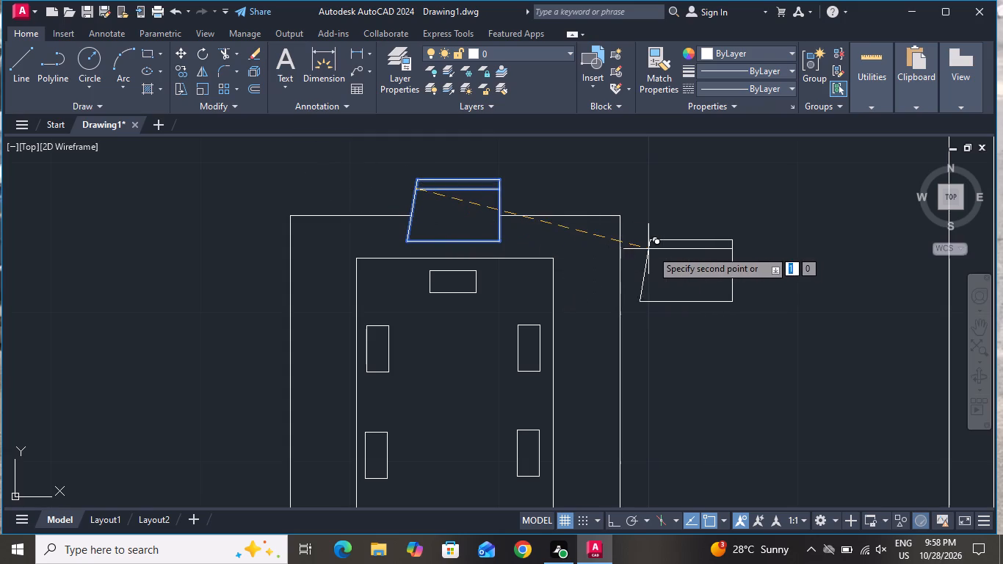
{"action": "left_click", "coordinate": [702, 256]}
{"action": "right_click", "coordinate": [703, 255]}
{"action": "left_click", "coordinate": [720, 276]}
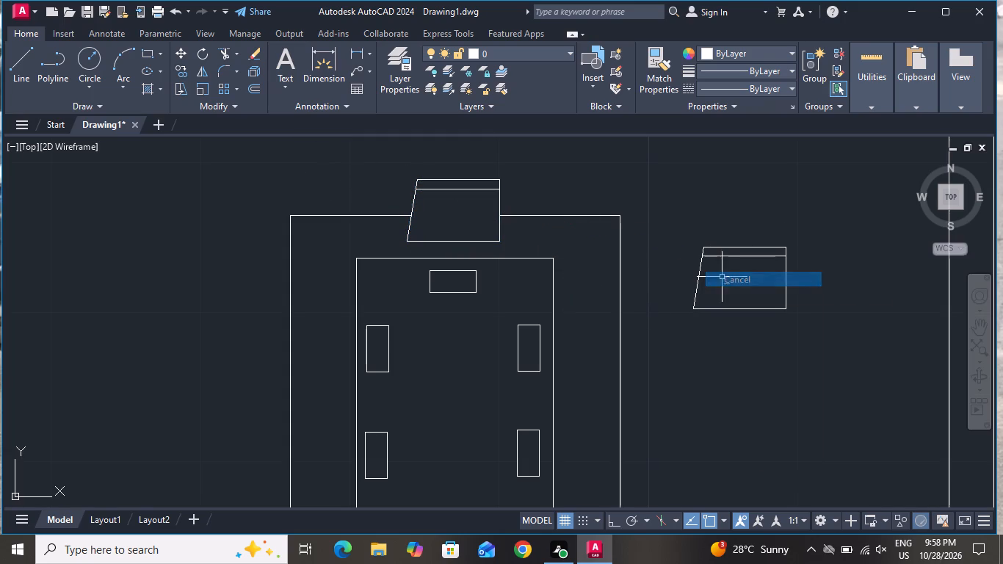
Rotate the copied chair 90° clockwise about its top-right corner with Ortho on, so its backrest faces right.
{"action": "left_click", "coordinate": [812, 227]}
{"action": "left_click", "coordinate": [645, 315]}
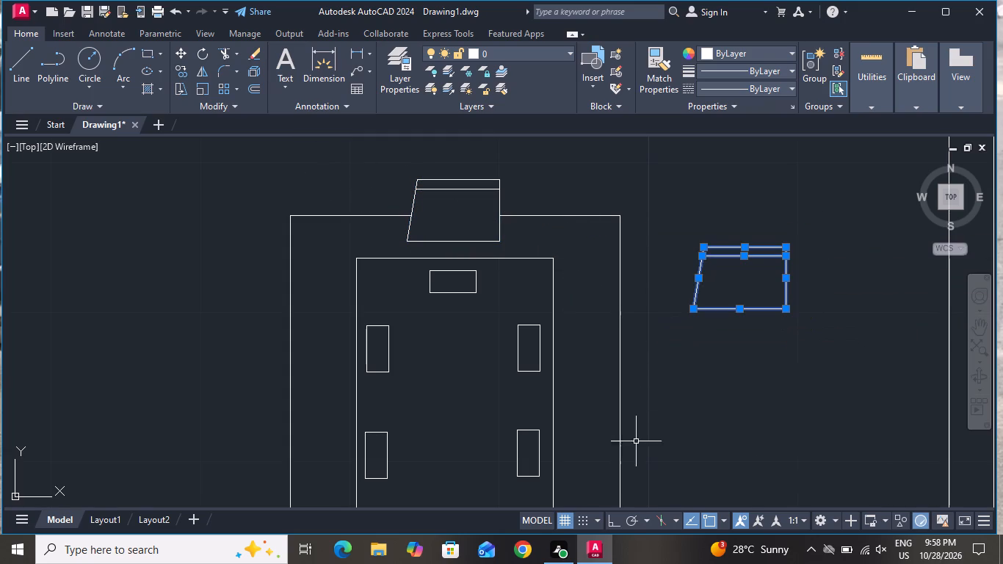
{"action": "left_click", "coordinate": [612, 521]}
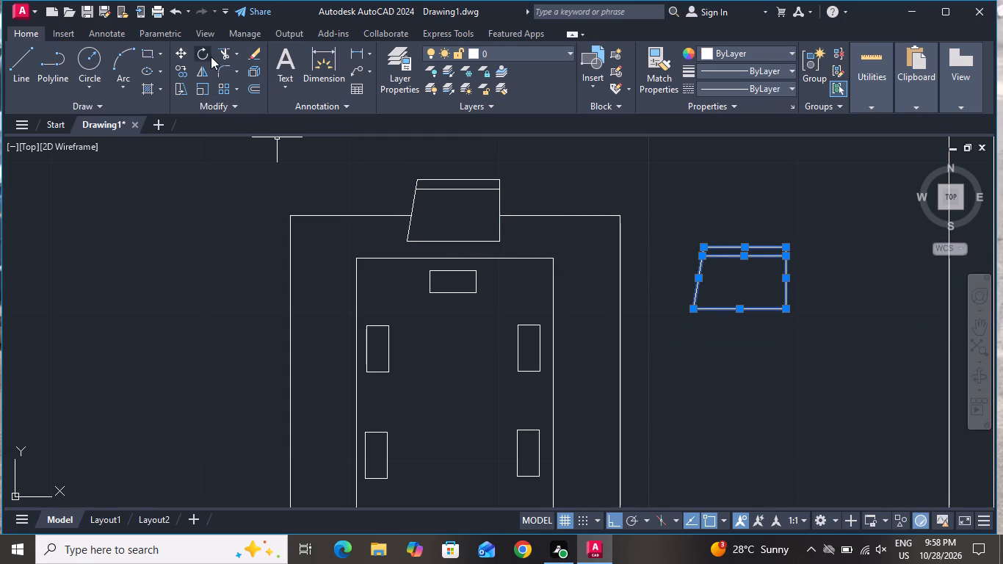
{"action": "left_click", "coordinate": [210, 54]}
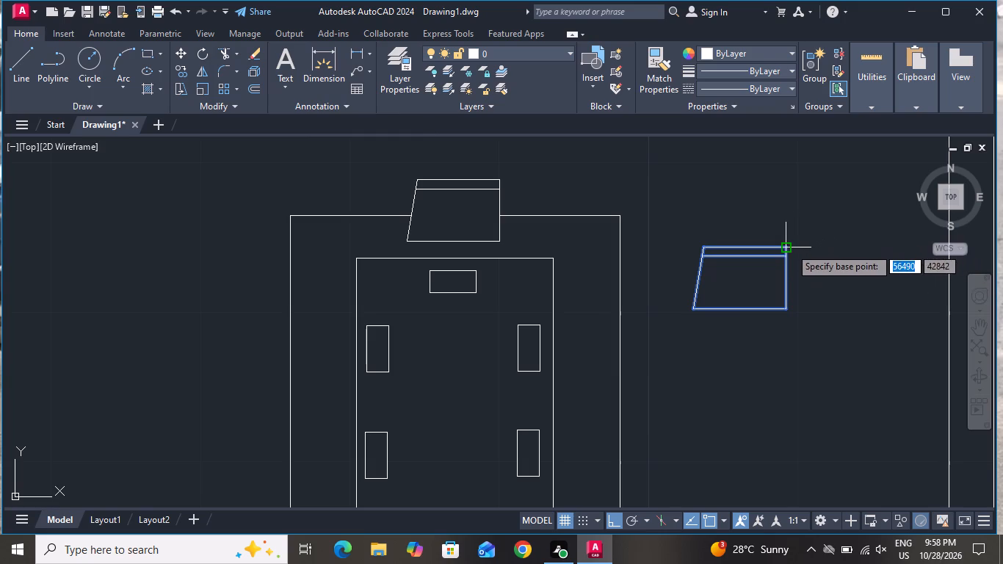
{"action": "left_click", "coordinate": [790, 247]}
{"action": "left_click", "coordinate": [788, 319]}
{"action": "scroll", "coordinate": [825, 284], "scroll_direction": "down", "scroll_amount": 1}
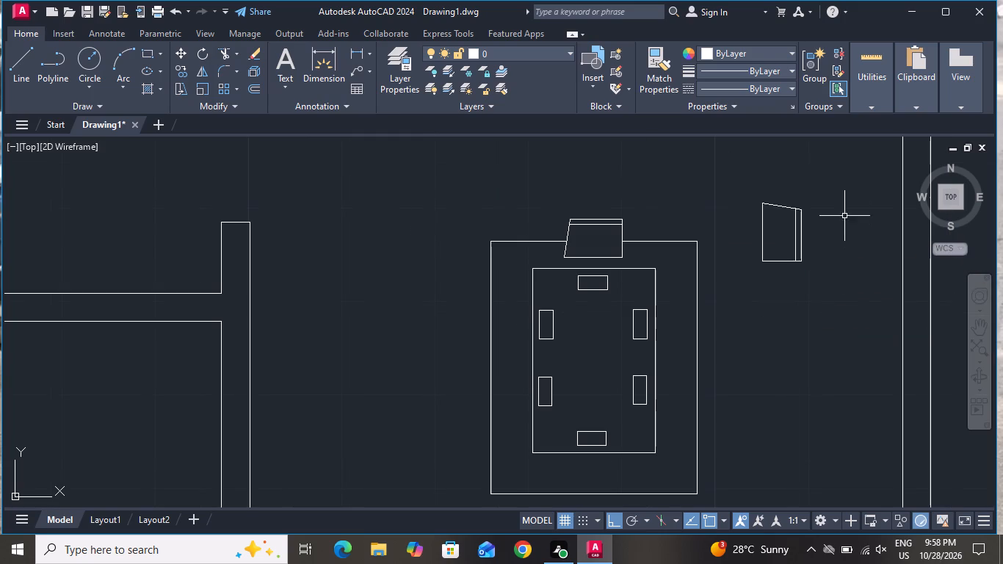
With Ortho off, move the rotated chair onto the outer rectangle's right edge, beside the upper right place setting.
{"action": "left_click", "coordinate": [837, 187]}
{"action": "left_click", "coordinate": [745, 274]}
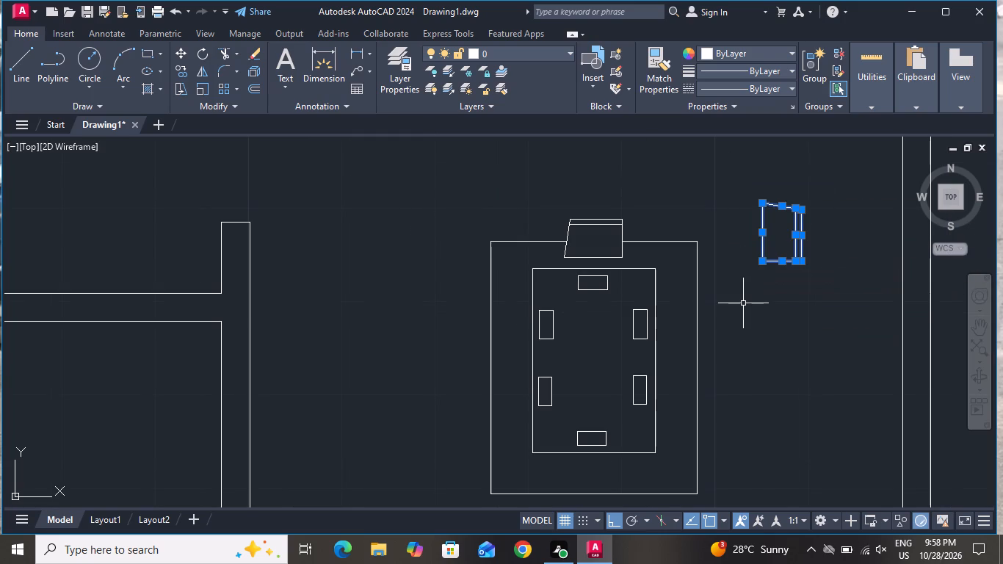
{"action": "left_click", "coordinate": [609, 521]}
{"action": "left_click", "coordinate": [182, 44]}
{"action": "left_click", "coordinate": [177, 52]}
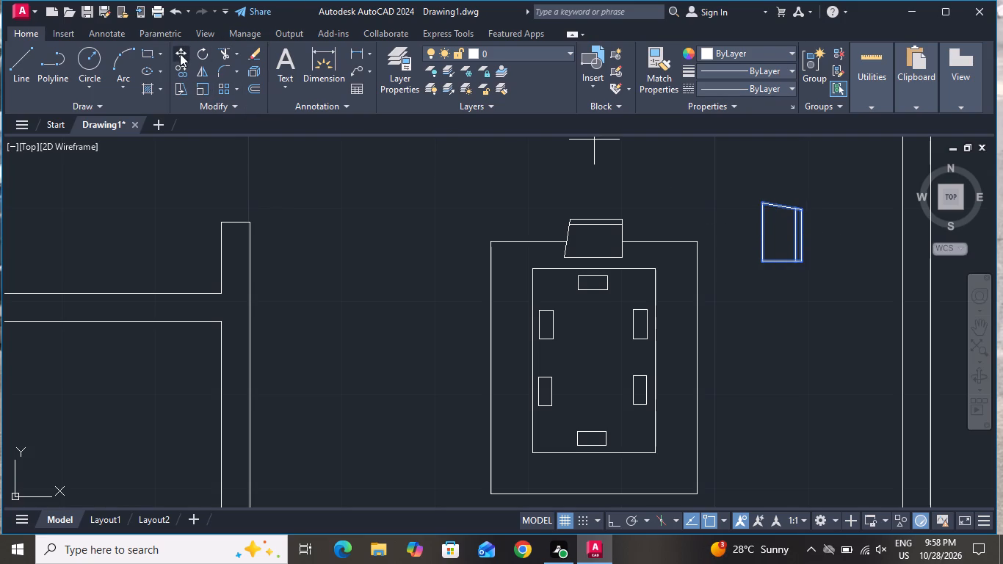
{"action": "left_click", "coordinate": [764, 228]}
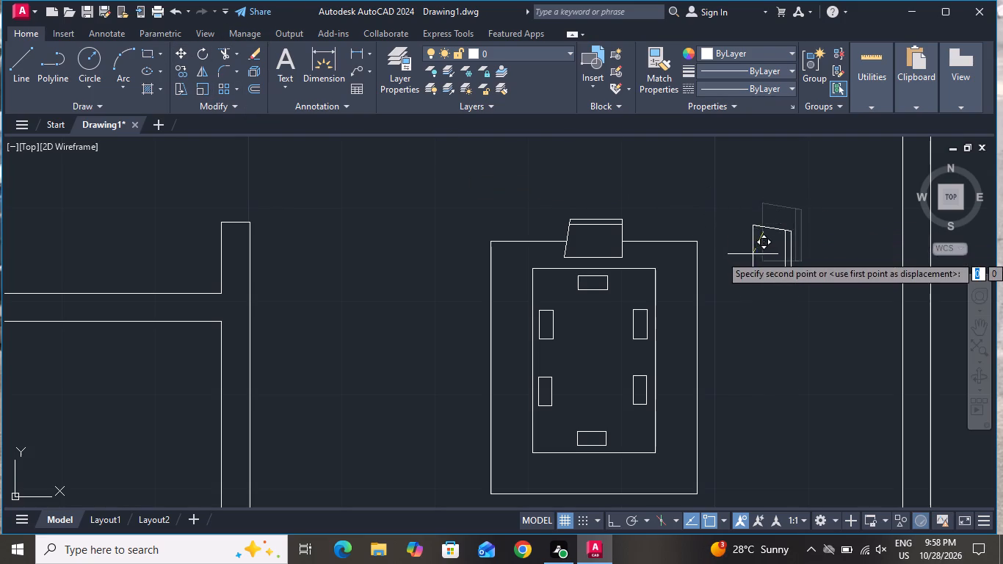
{"action": "left_click", "coordinate": [680, 326]}
Copy the right-hand chair to the lower right place setting and once more into the empty space left of the table.
{"action": "left_click", "coordinate": [680, 326]}
{"action": "left_click", "coordinate": [732, 292]}
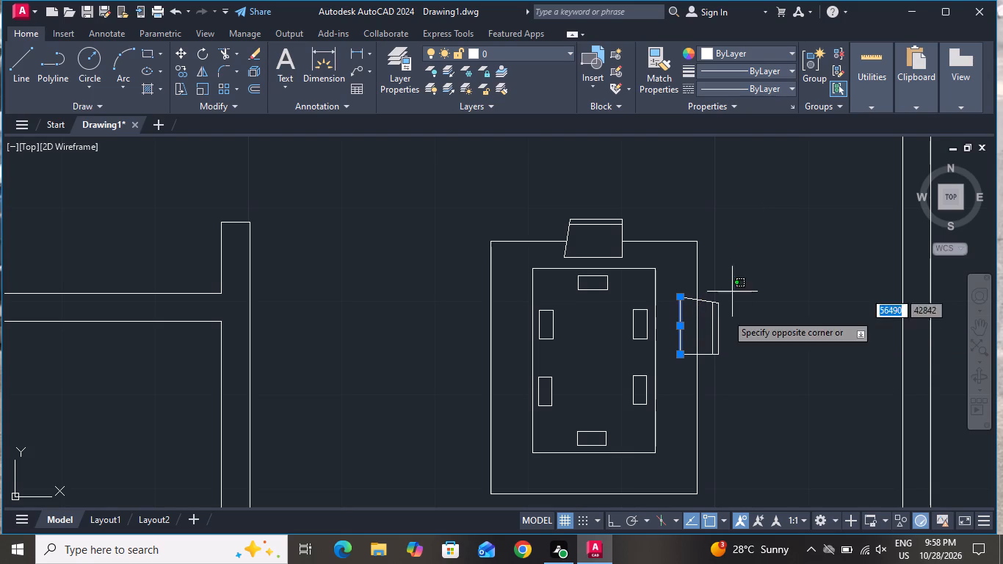
{"action": "left_click", "coordinate": [705, 355]}
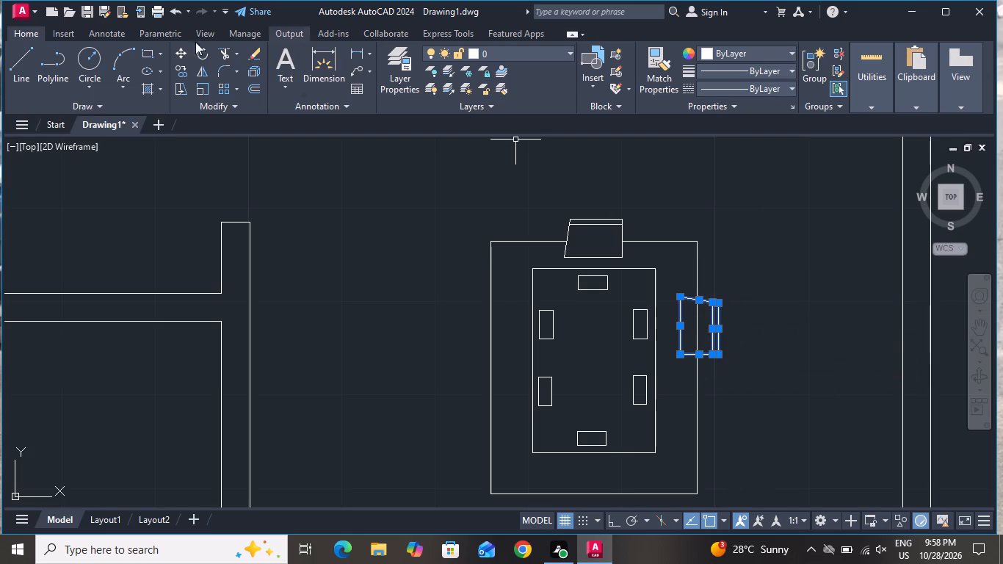
{"action": "left_click", "coordinate": [182, 71]}
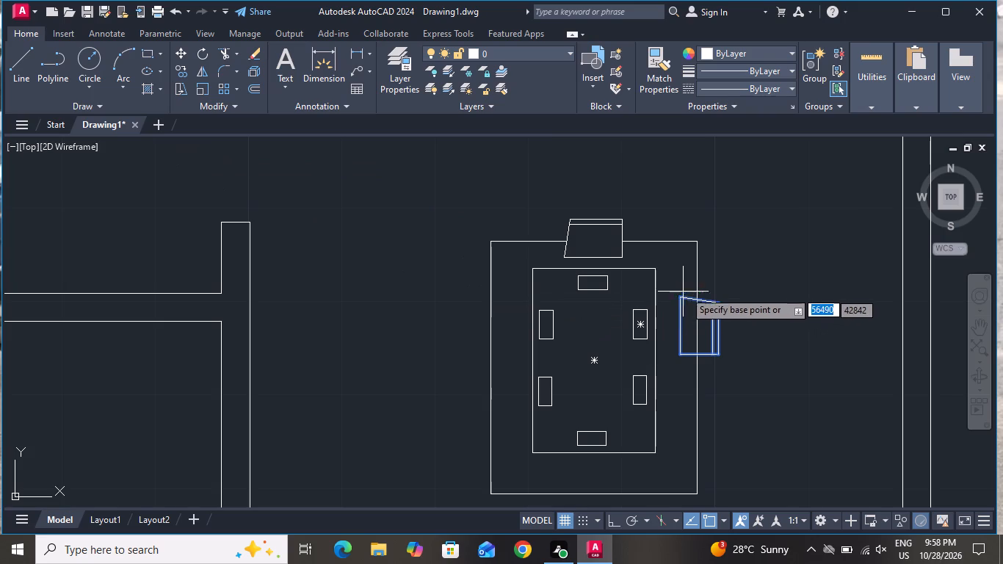
{"action": "left_click", "coordinate": [681, 300]}
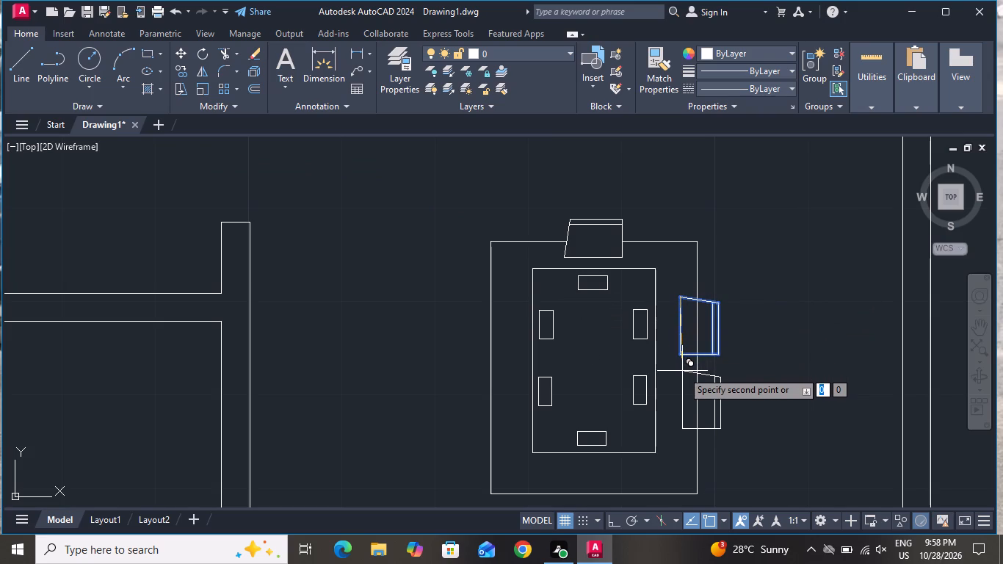
{"action": "left_click", "coordinate": [682, 371]}
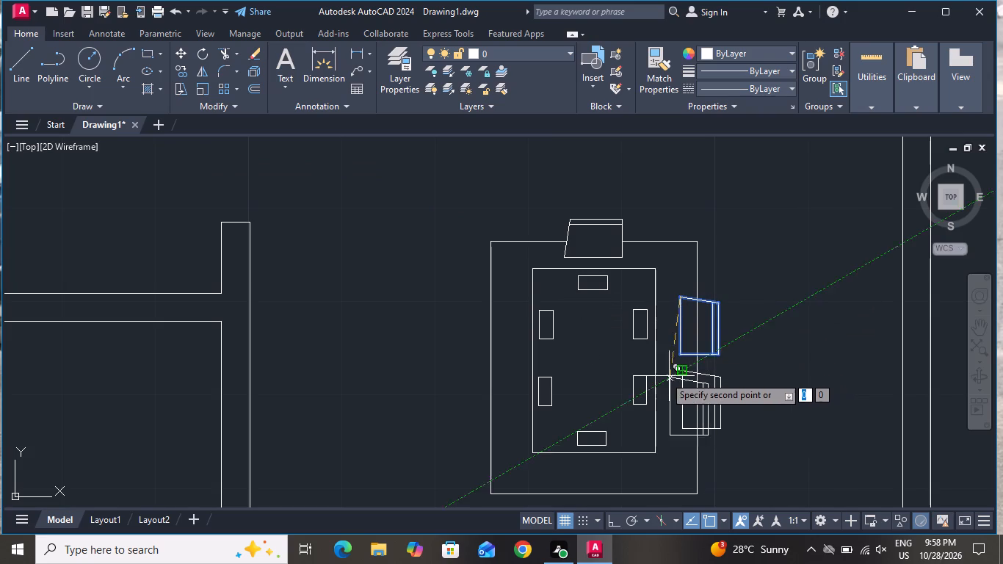
{"action": "left_click", "coordinate": [387, 283]}
{"action": "right_click", "coordinate": [387, 285]}
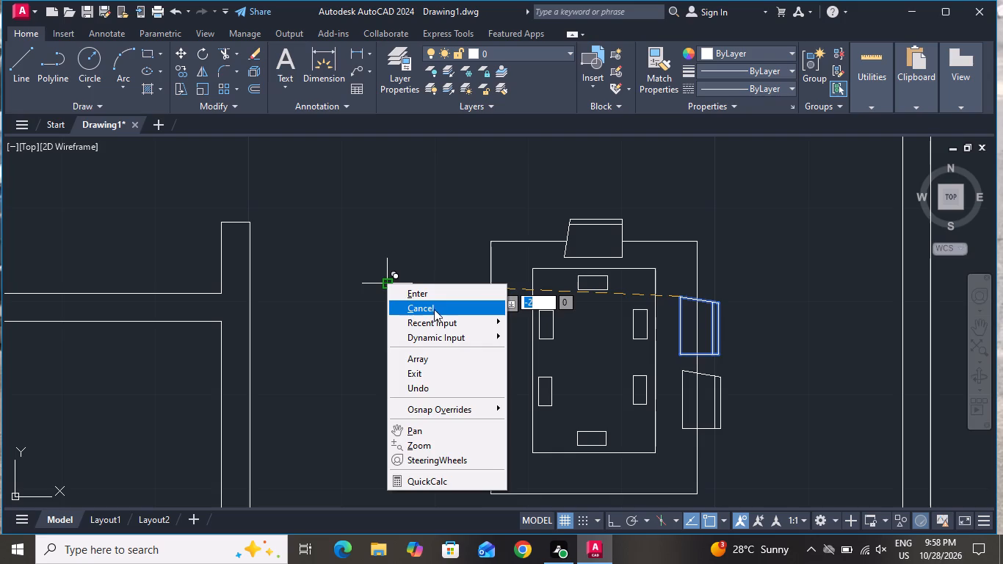
{"action": "left_click", "coordinate": [435, 309]}
Rotate the spare chair left of the table 180° about its top-left corner with Ortho on, so its backrest faces left.
{"action": "left_click", "coordinate": [449, 267]}
{"action": "left_click", "coordinate": [373, 355]}
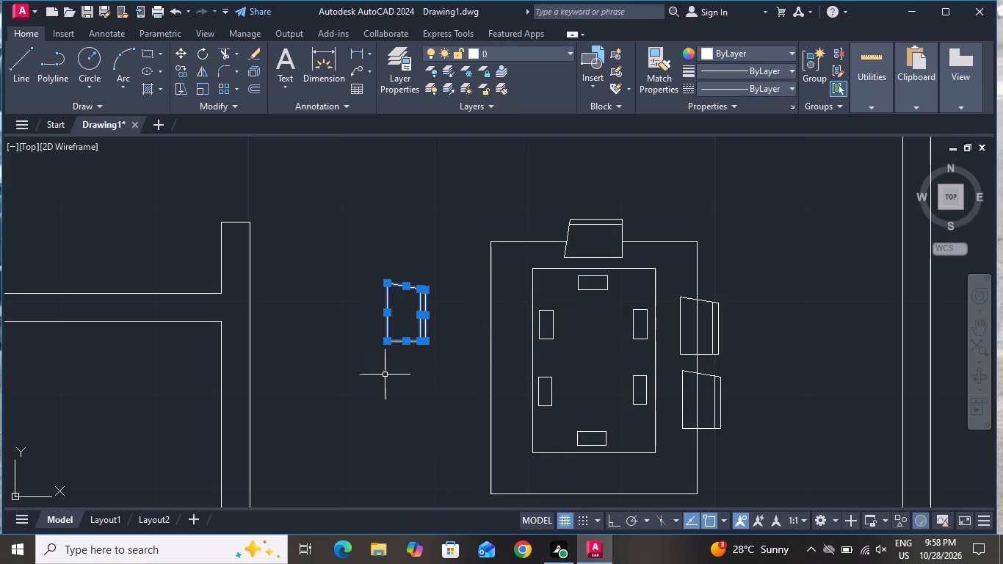
{"action": "left_click", "coordinate": [618, 517]}
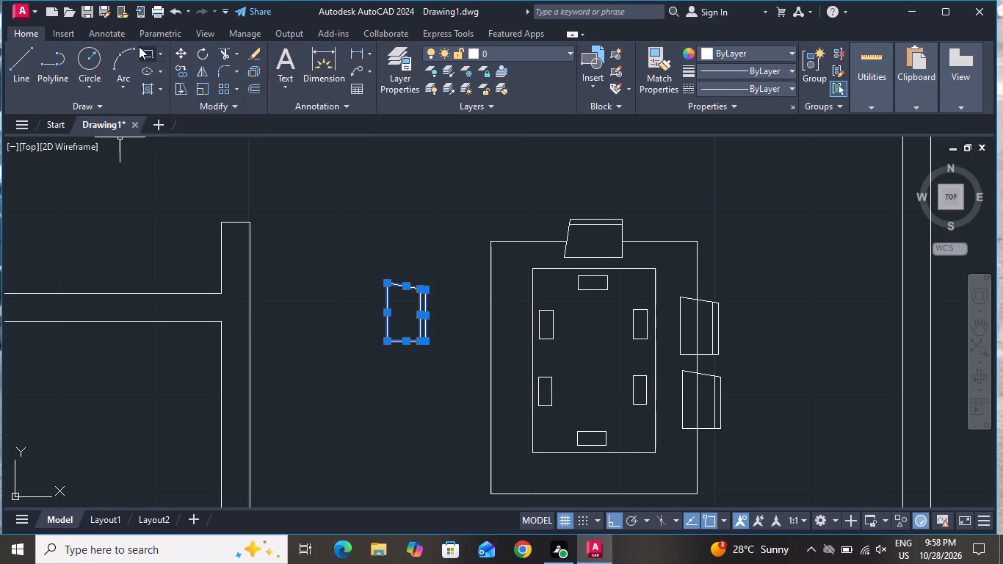
{"action": "left_click", "coordinate": [207, 52]}
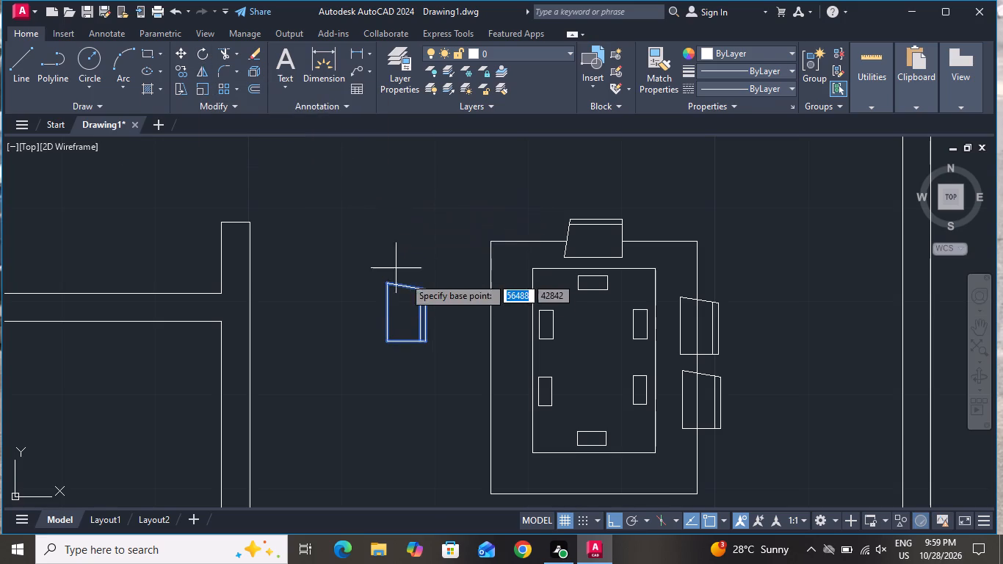
{"action": "left_click", "coordinate": [390, 283]}
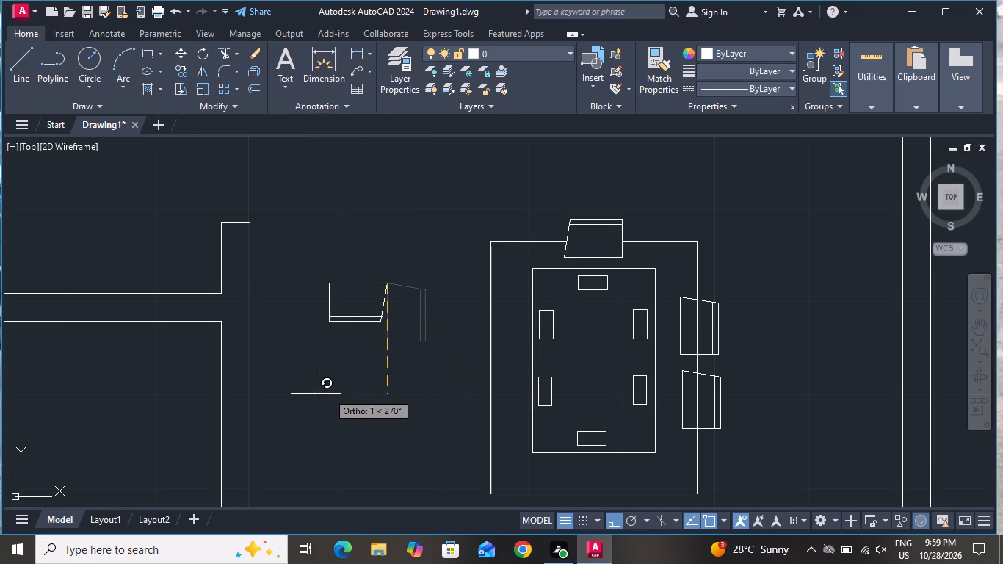
{"action": "left_click", "coordinate": [133, 254]}
With Ortho off, copy the rotated chair to the upper and lower left place settings and once more into the empty space below it.
{"action": "left_click", "coordinate": [395, 215]}
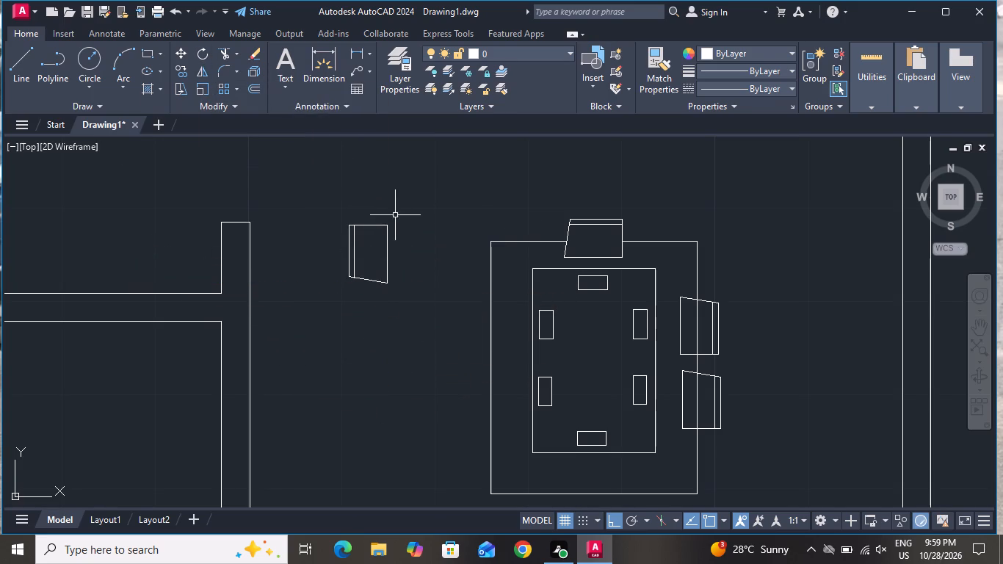
{"action": "left_click", "coordinate": [323, 294]}
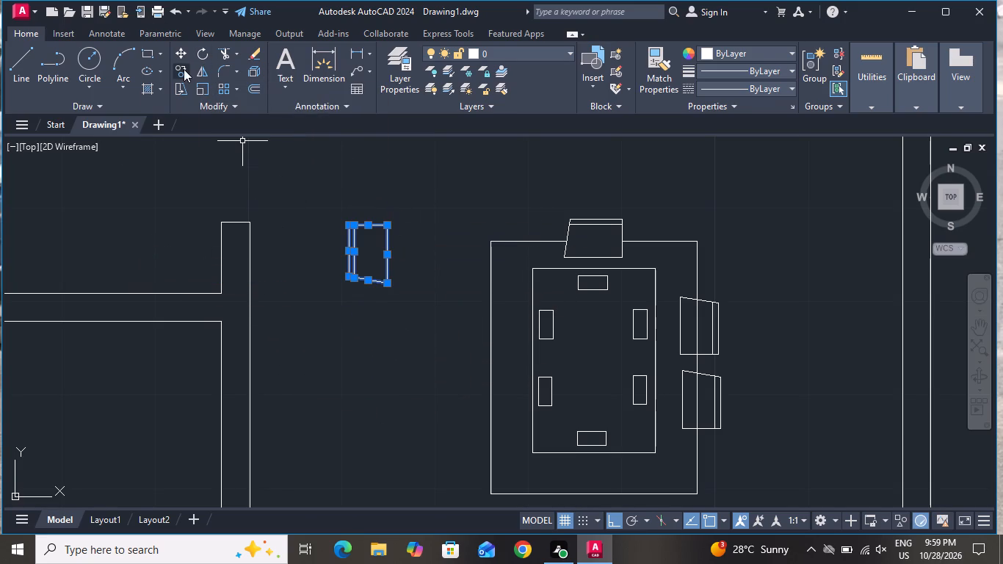
{"action": "left_click", "coordinate": [184, 69]}
{"action": "left_click", "coordinate": [384, 257]}
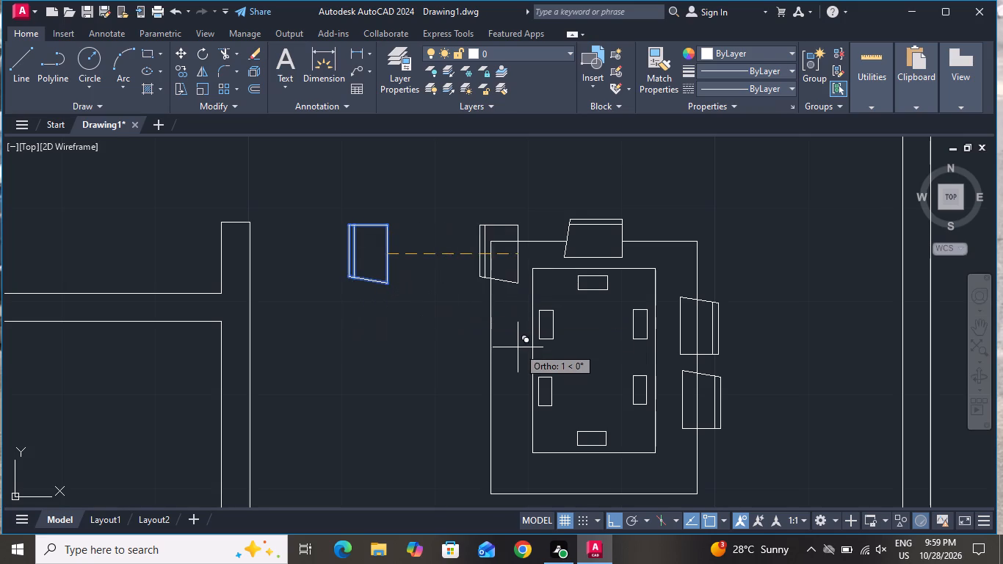
{"action": "scroll", "coordinate": [519, 350], "scroll_direction": "up", "scroll_amount": 1}
{"action": "left_click", "coordinate": [614, 519]}
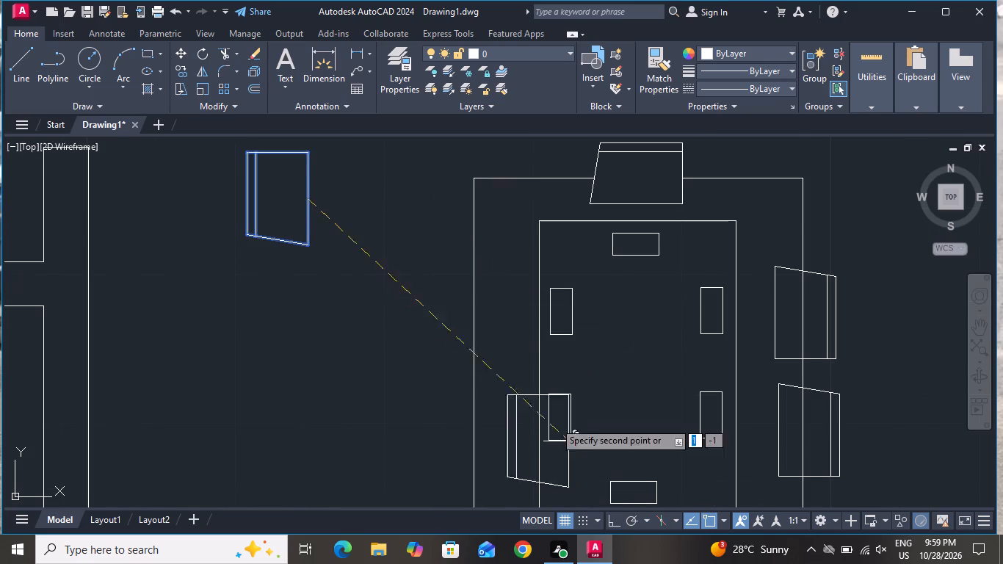
{"action": "left_click", "coordinate": [494, 319]}
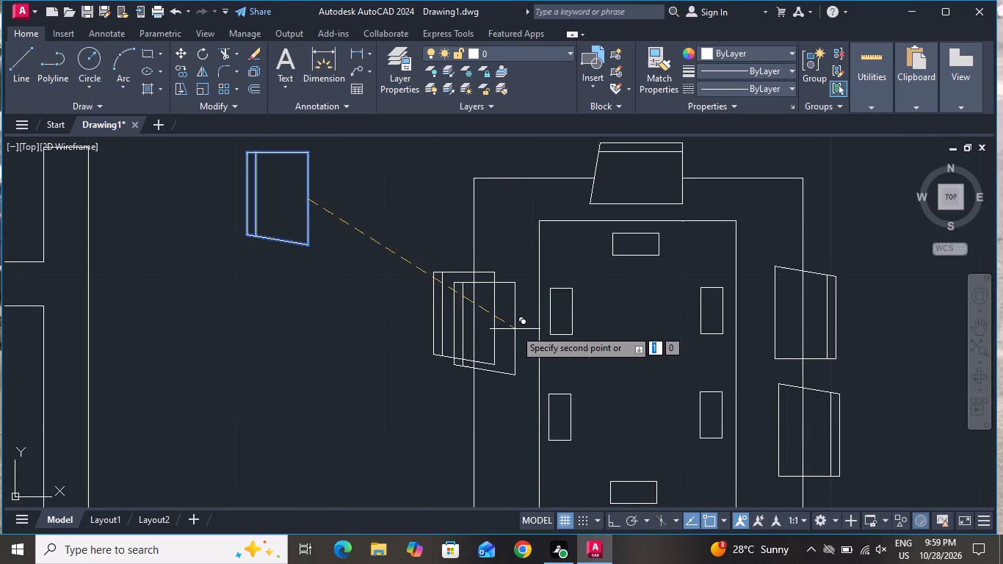
{"action": "scroll", "coordinate": [516, 324], "scroll_direction": "down", "scroll_amount": 2}
{"action": "scroll", "coordinate": [507, 374], "scroll_direction": "up", "scroll_amount": 2}
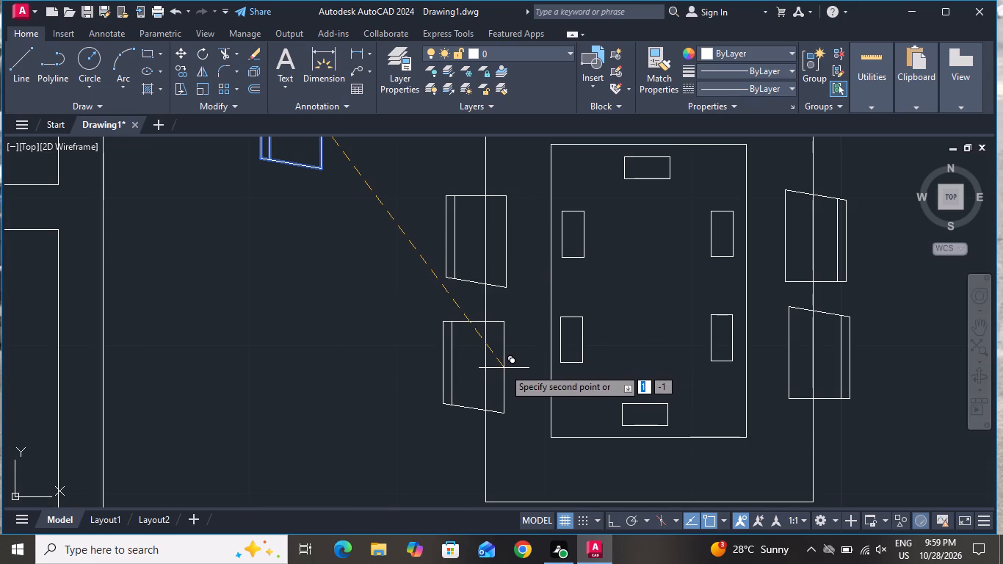
{"action": "left_click", "coordinate": [504, 368]}
{"action": "scroll", "coordinate": [504, 368], "scroll_direction": "down", "scroll_amount": 2}
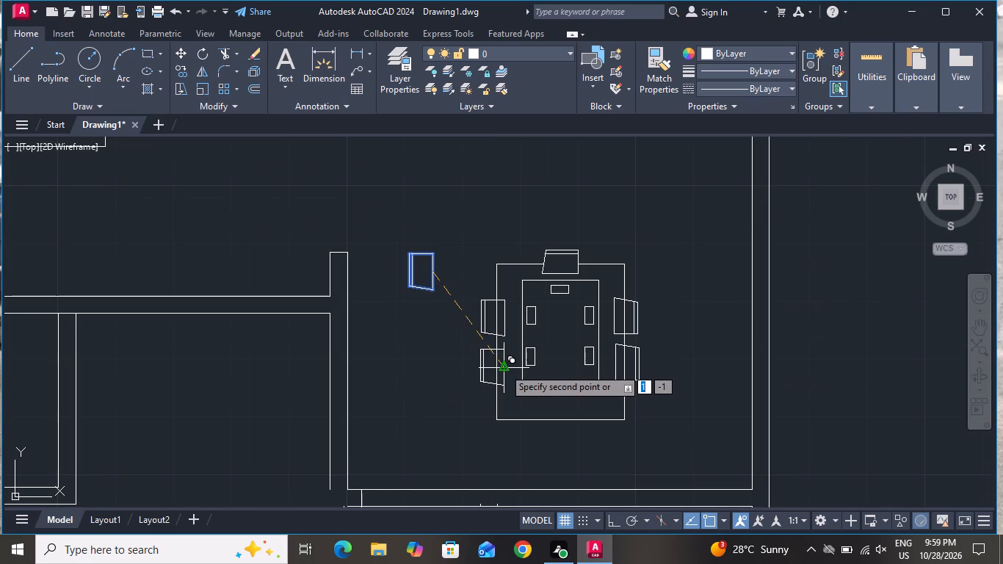
{"action": "left_click", "coordinate": [437, 422]}
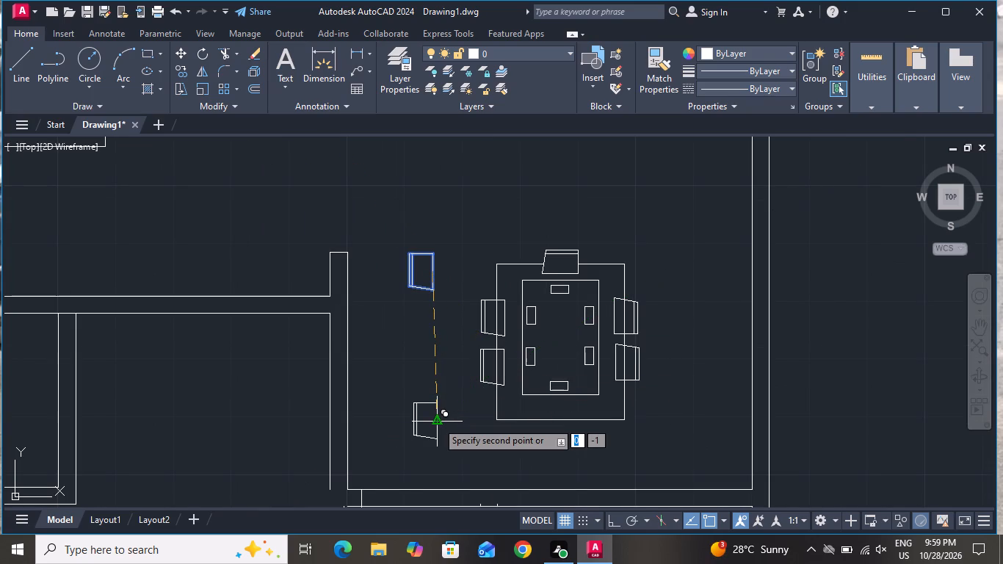
{"action": "right_click", "coordinate": [437, 422]}
{"action": "left_click", "coordinate": [448, 250]}
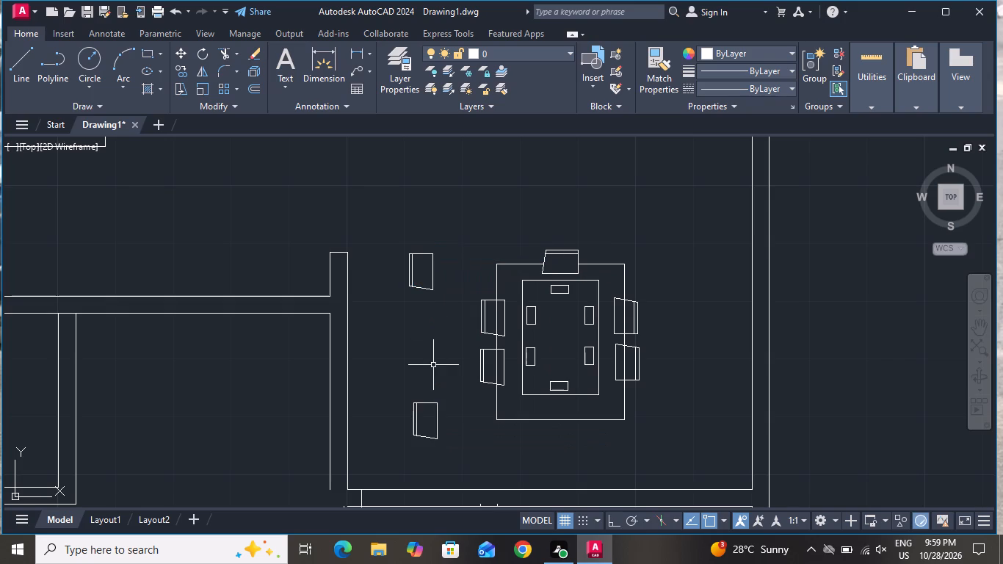
Rotate the lower spare chair 90° counterclockwise about a point near its bottom-right corner with Ortho on, so its backrest faces down.
{"action": "left_click", "coordinate": [443, 377]}
{"action": "left_click", "coordinate": [392, 455]}
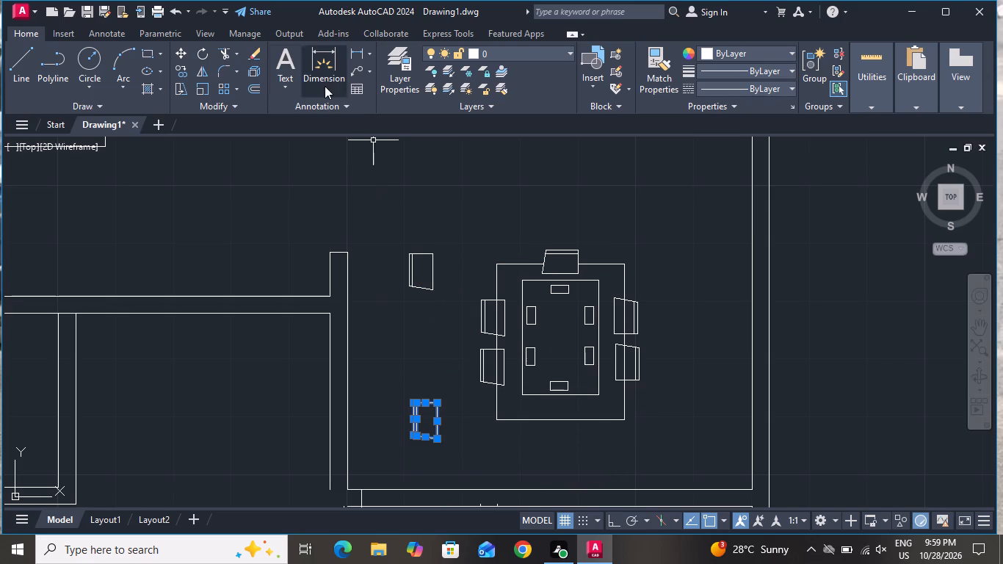
{"action": "left_click", "coordinate": [200, 51]}
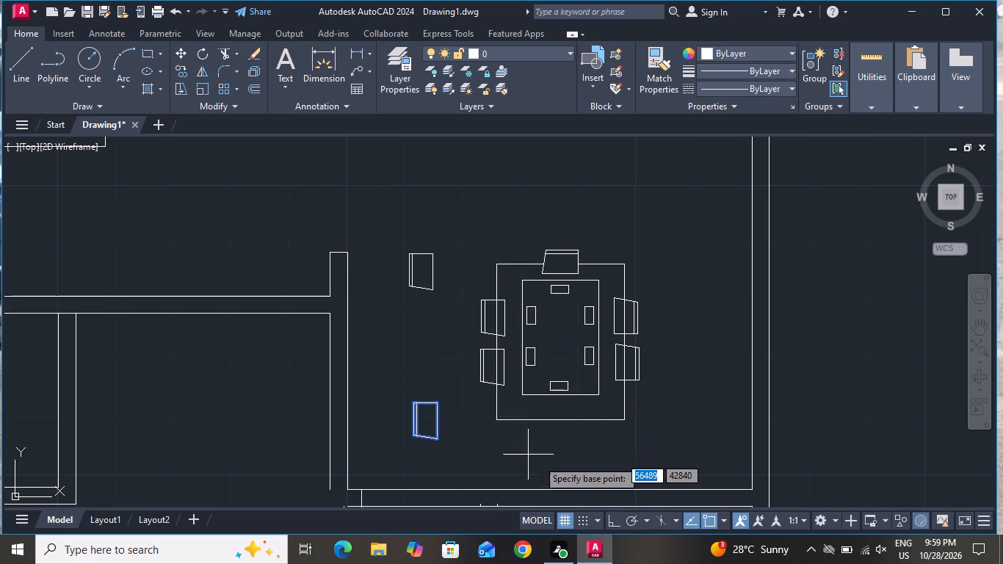
{"action": "left_click", "coordinate": [611, 521]}
{"action": "left_click", "coordinate": [450, 444]}
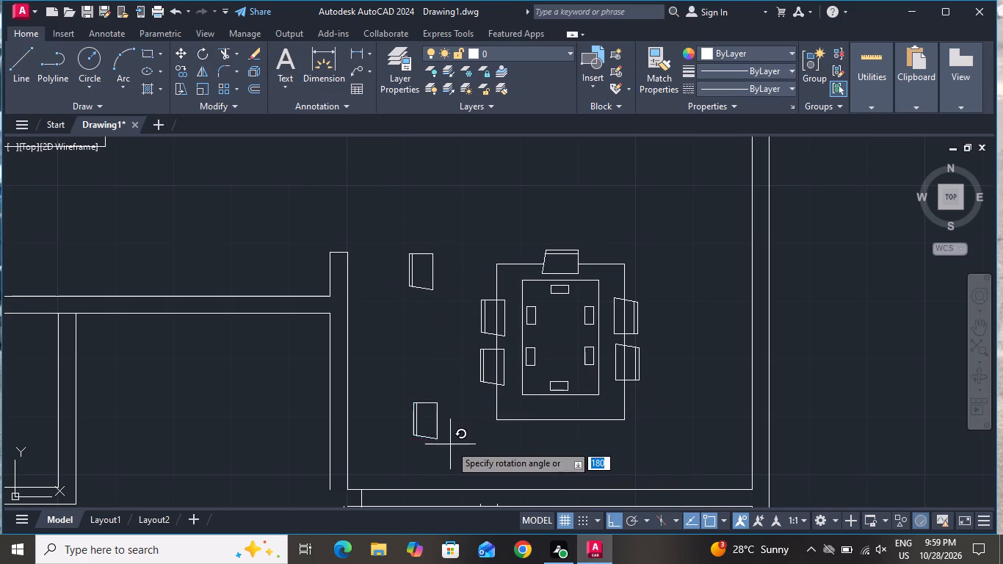
{"action": "left_click", "coordinate": [441, 369]}
With Ortho off, move the downward-facing chair onto the outer rectangle's bottom edge, centred below the bottom place setting.
{"action": "left_click", "coordinate": [467, 428]}
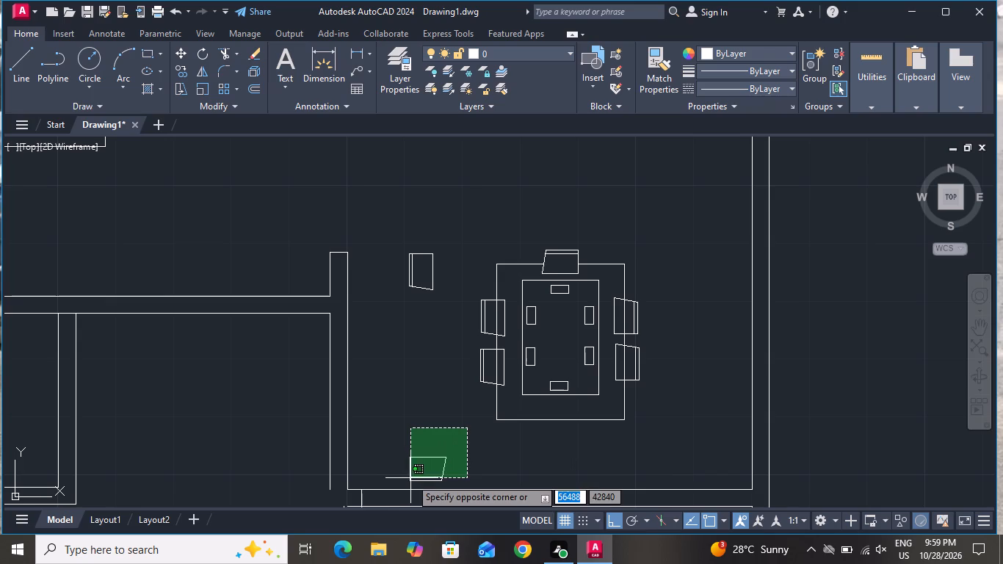
{"action": "left_click", "coordinate": [398, 485]}
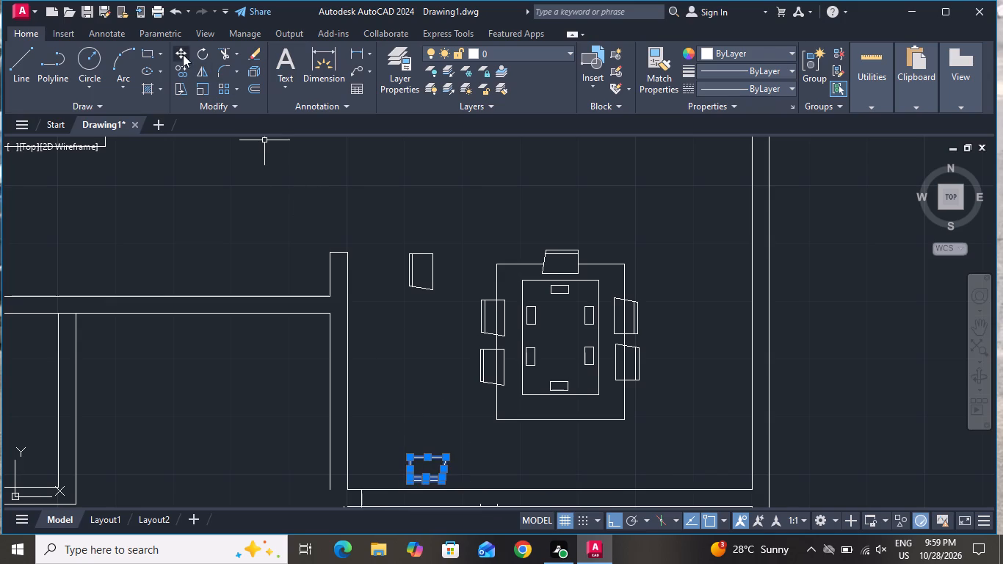
{"action": "left_click", "coordinate": [183, 54]}
{"action": "left_click", "coordinate": [613, 521]}
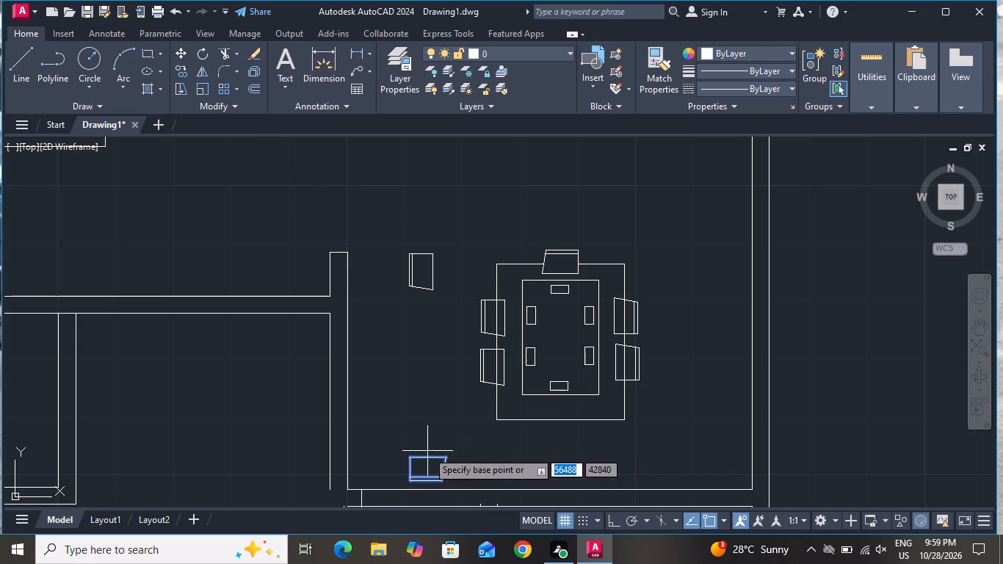
{"action": "left_click", "coordinate": [424, 451]}
{"action": "scroll", "coordinate": [558, 414], "scroll_direction": "up", "scroll_amount": 2}
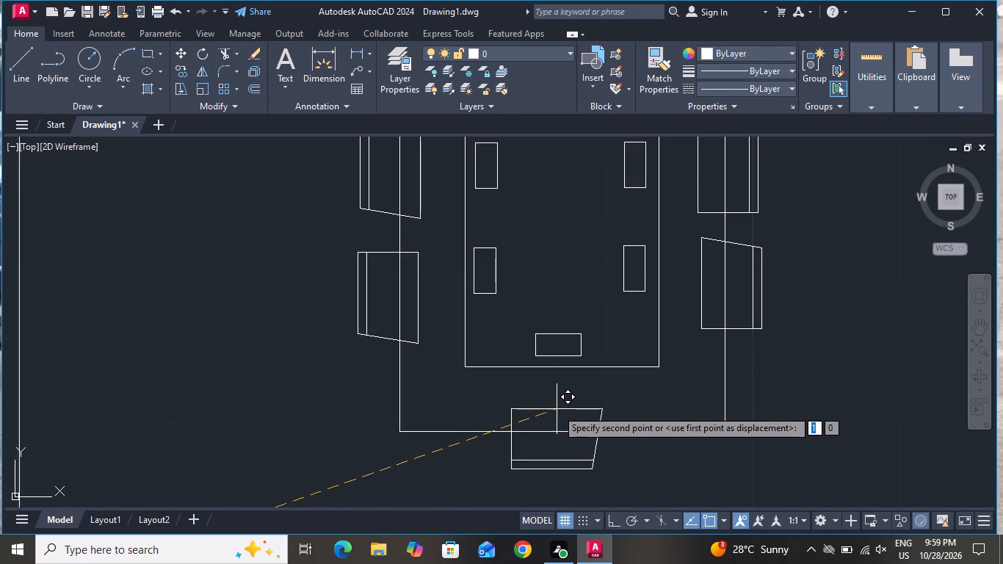
{"action": "left_click", "coordinate": [559, 410]}
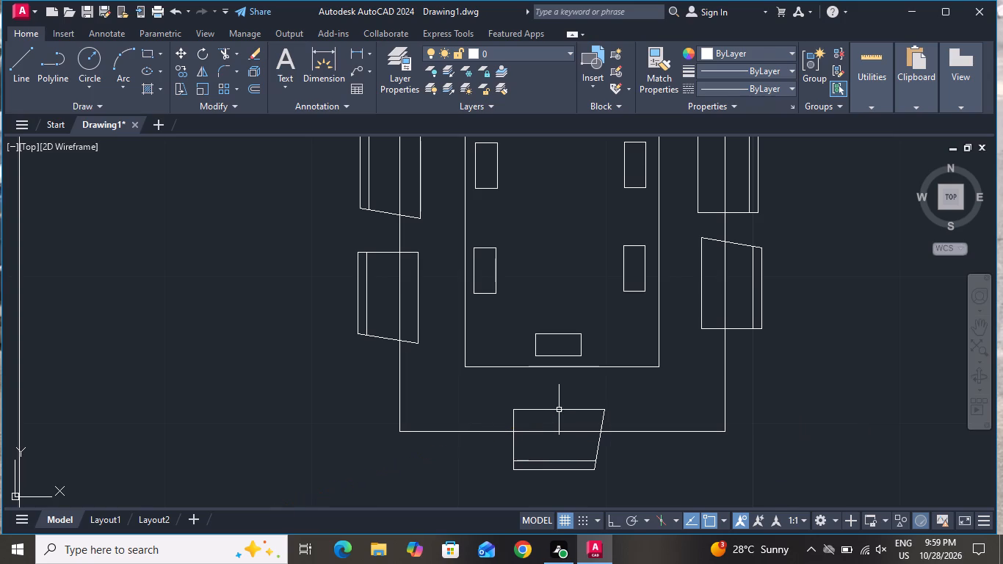
Trim the outer rectangle's lines where they cross the two left chairs, the two right chairs and the bottom chair.
{"action": "scroll", "coordinate": [562, 417], "scroll_direction": "down", "scroll_amount": 1}
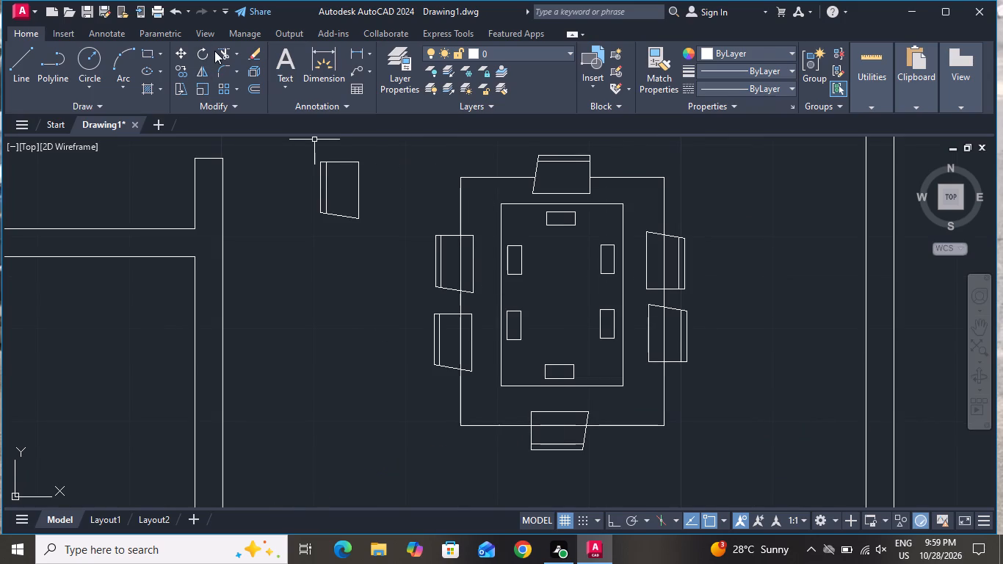
{"action": "left_click", "coordinate": [225, 54]}
{"action": "left_click", "coordinate": [463, 256]}
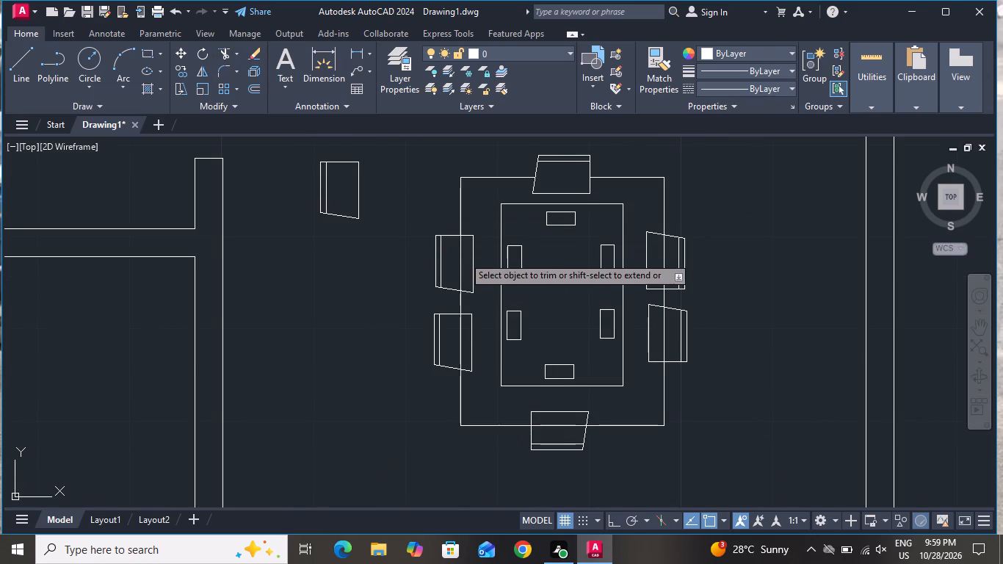
{"action": "left_click", "coordinate": [459, 258]}
{"action": "left_click", "coordinate": [465, 330]}
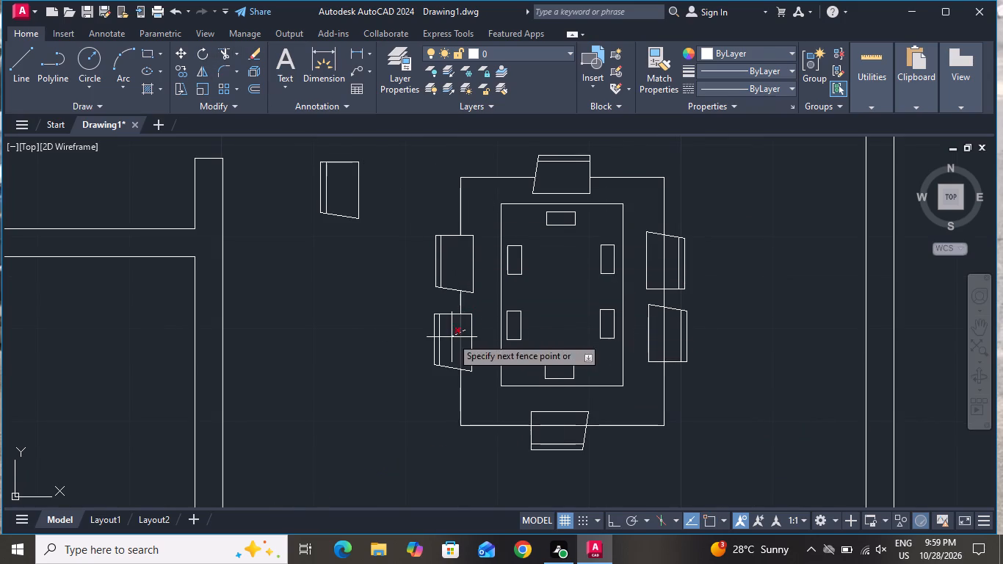
{"action": "left_click", "coordinate": [452, 337]}
{"action": "left_click", "coordinate": [668, 266]}
{"action": "left_click", "coordinate": [663, 266]}
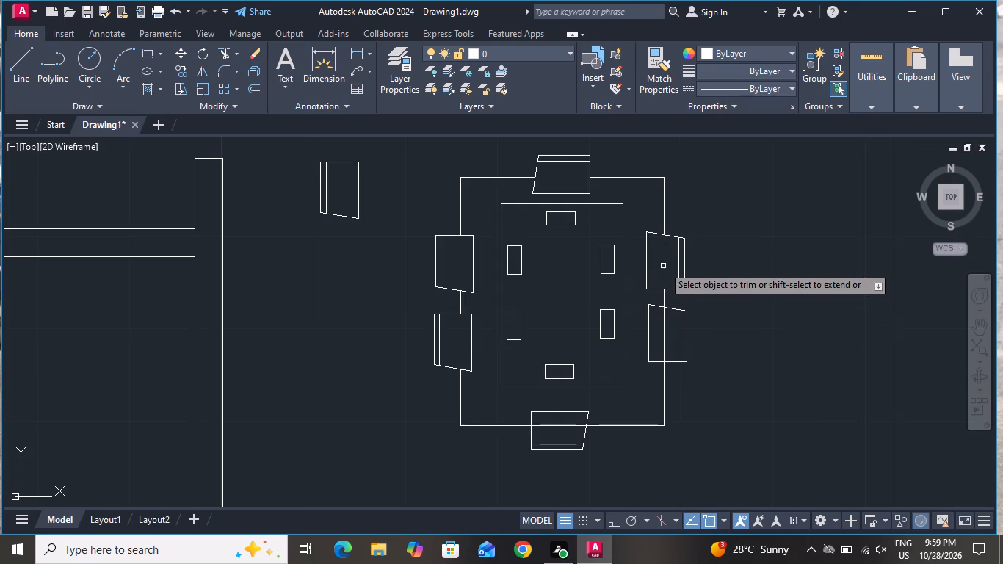
{"action": "left_click", "coordinate": [661, 338]}
{"action": "left_click", "coordinate": [671, 331]}
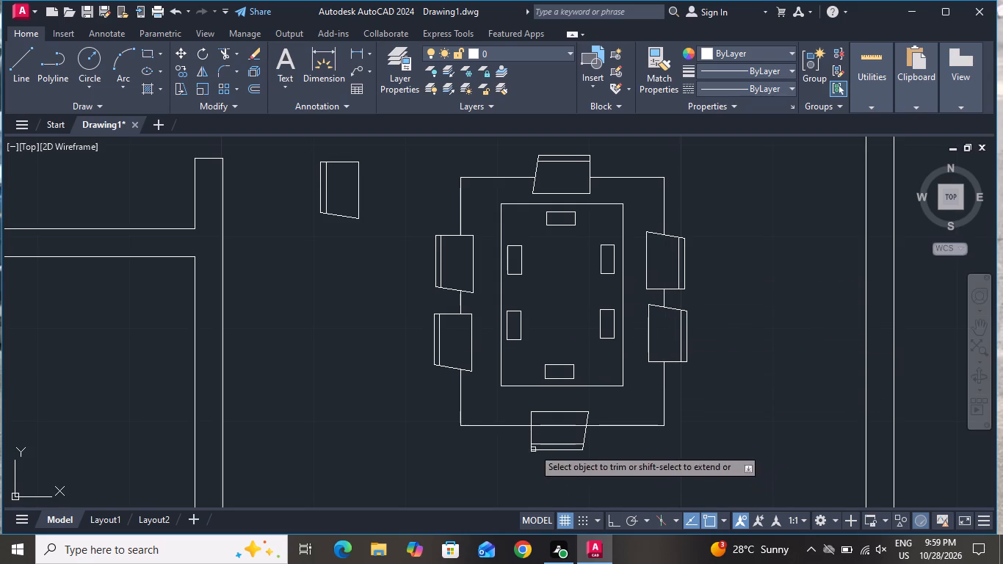
{"action": "left_click", "coordinate": [560, 421]}
{"action": "left_click", "coordinate": [559, 431]}
{"action": "scroll", "coordinate": [634, 410], "scroll_direction": "down", "scroll_amount": 2}
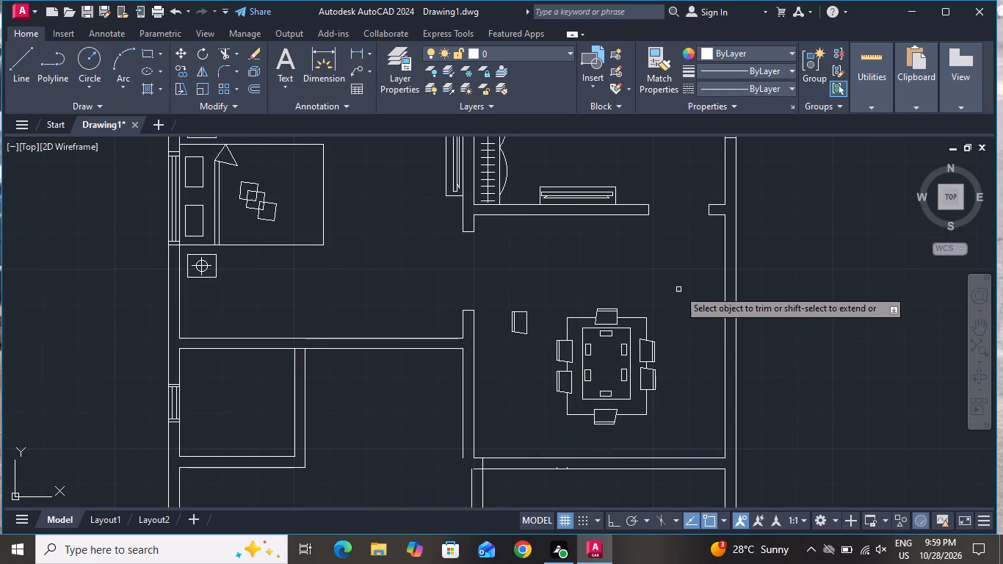
{"action": "right_click", "coordinate": [678, 289]}
{"action": "left_click", "coordinate": [718, 305]}
Select the leftover spare chair in the empty space left of the dining table.
{"action": "left_click", "coordinate": [539, 306]}
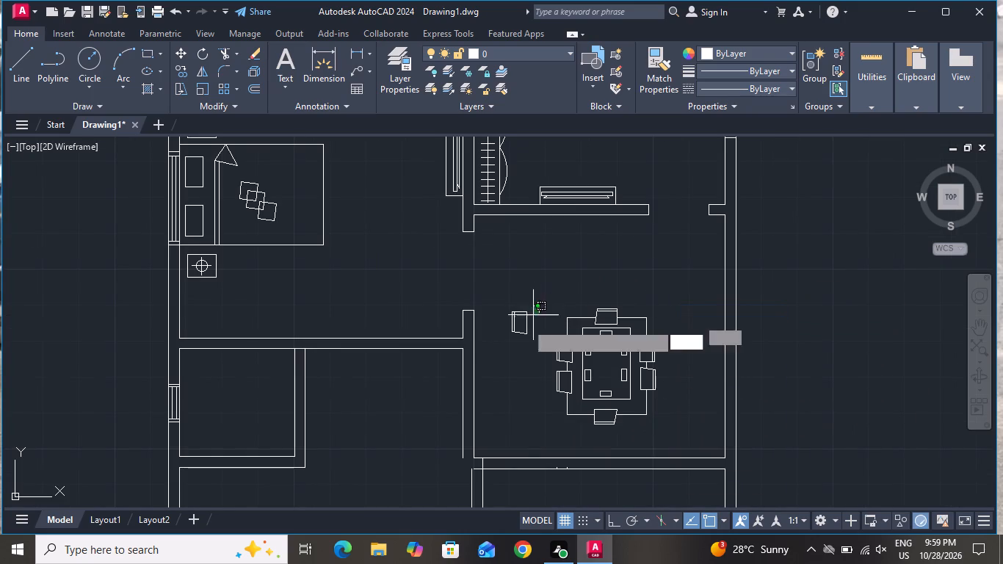
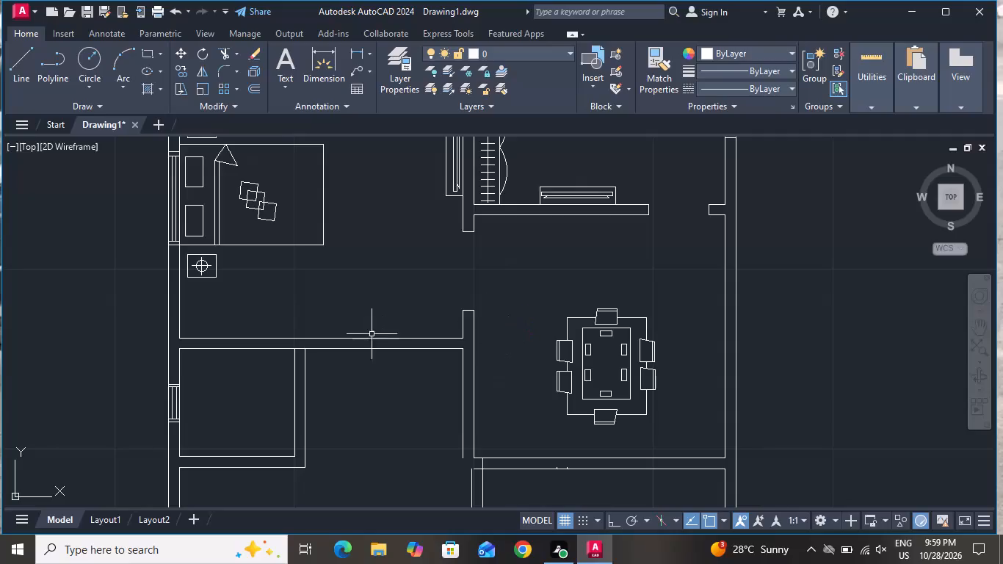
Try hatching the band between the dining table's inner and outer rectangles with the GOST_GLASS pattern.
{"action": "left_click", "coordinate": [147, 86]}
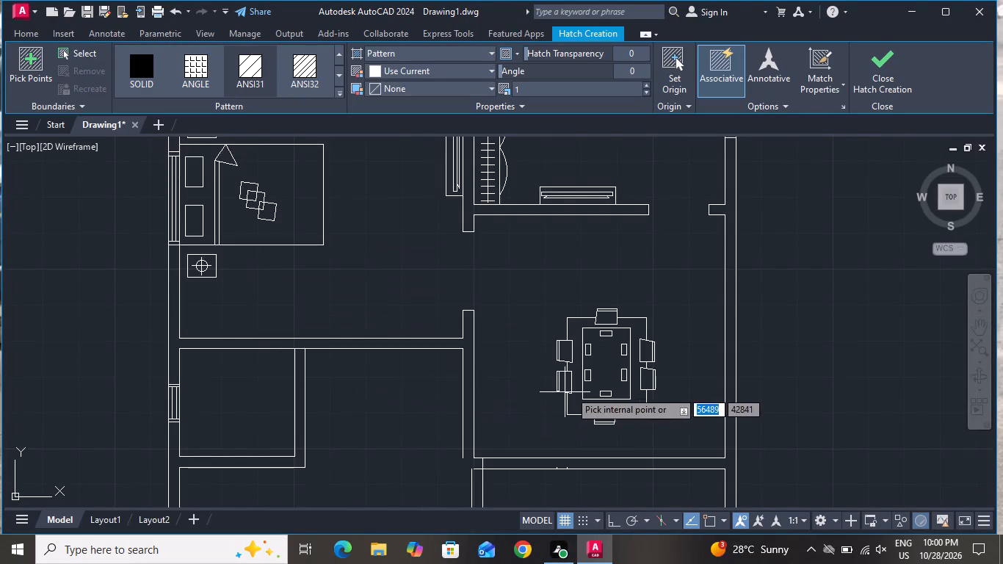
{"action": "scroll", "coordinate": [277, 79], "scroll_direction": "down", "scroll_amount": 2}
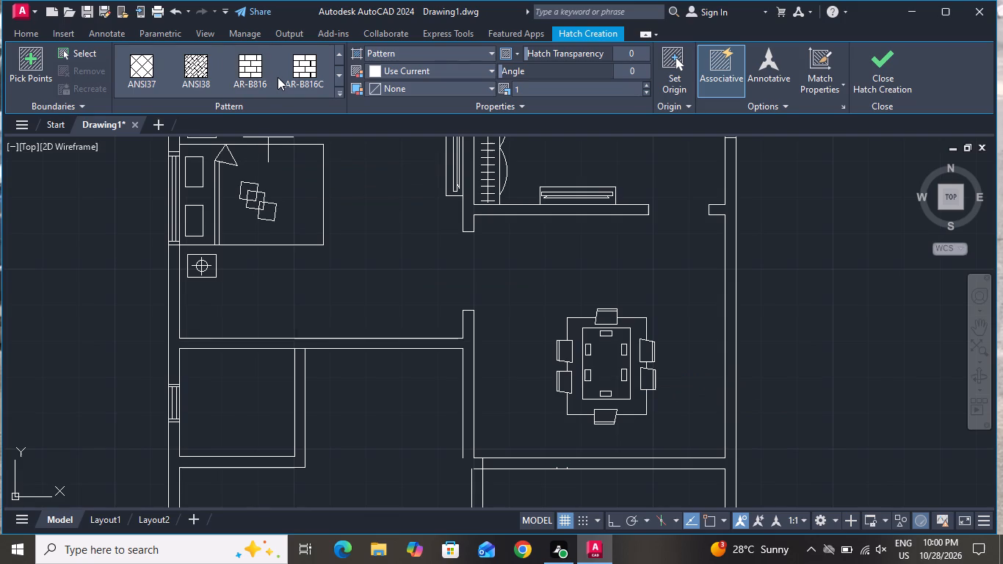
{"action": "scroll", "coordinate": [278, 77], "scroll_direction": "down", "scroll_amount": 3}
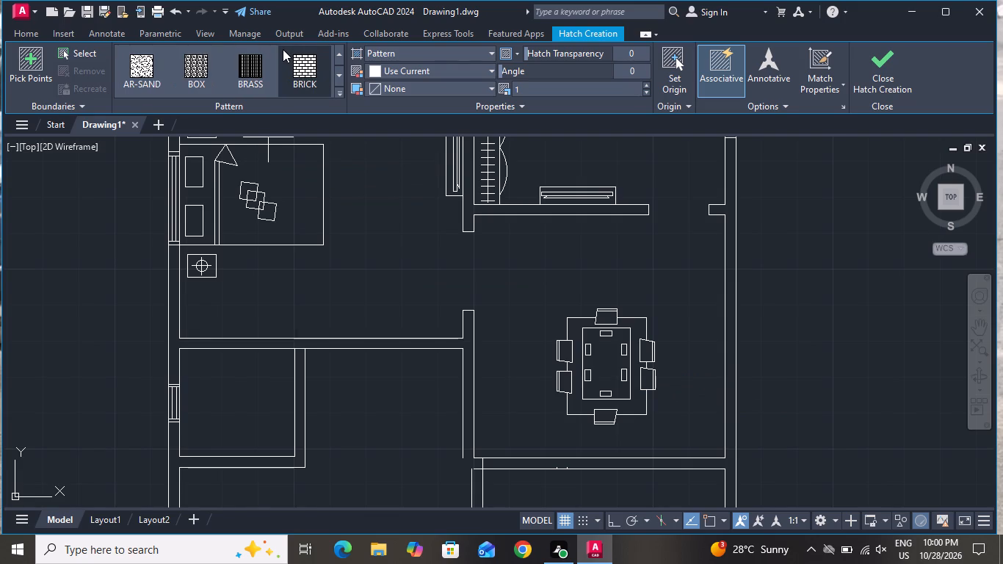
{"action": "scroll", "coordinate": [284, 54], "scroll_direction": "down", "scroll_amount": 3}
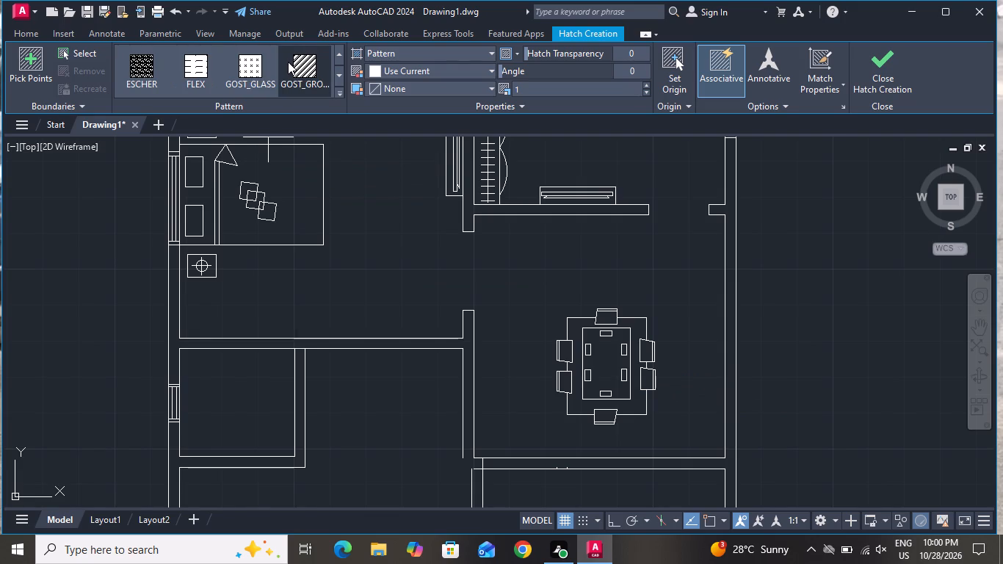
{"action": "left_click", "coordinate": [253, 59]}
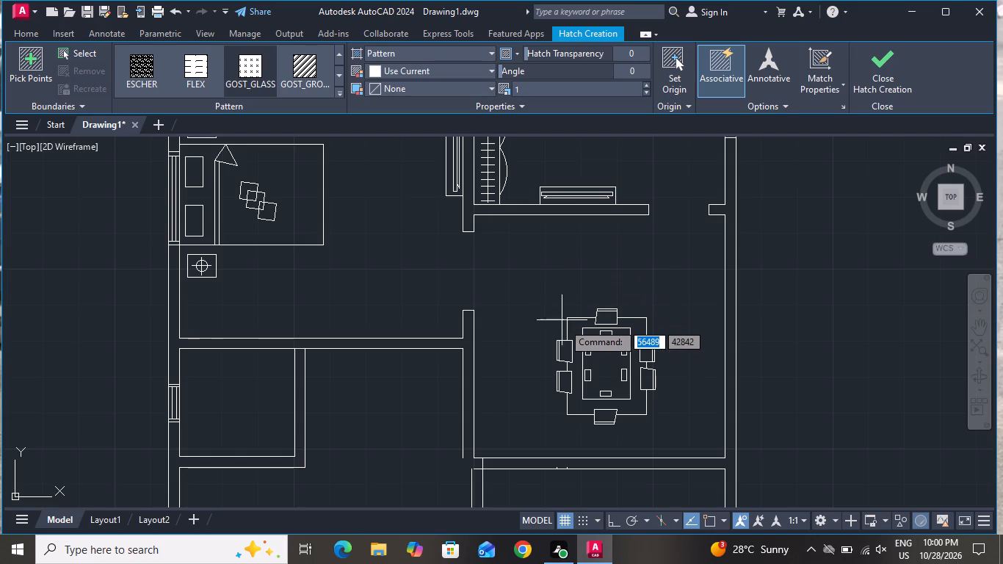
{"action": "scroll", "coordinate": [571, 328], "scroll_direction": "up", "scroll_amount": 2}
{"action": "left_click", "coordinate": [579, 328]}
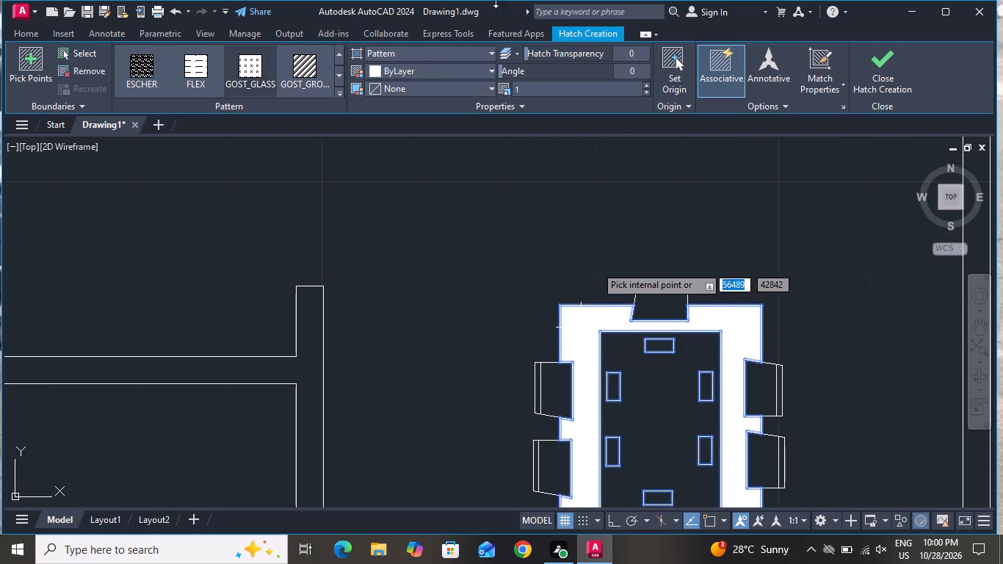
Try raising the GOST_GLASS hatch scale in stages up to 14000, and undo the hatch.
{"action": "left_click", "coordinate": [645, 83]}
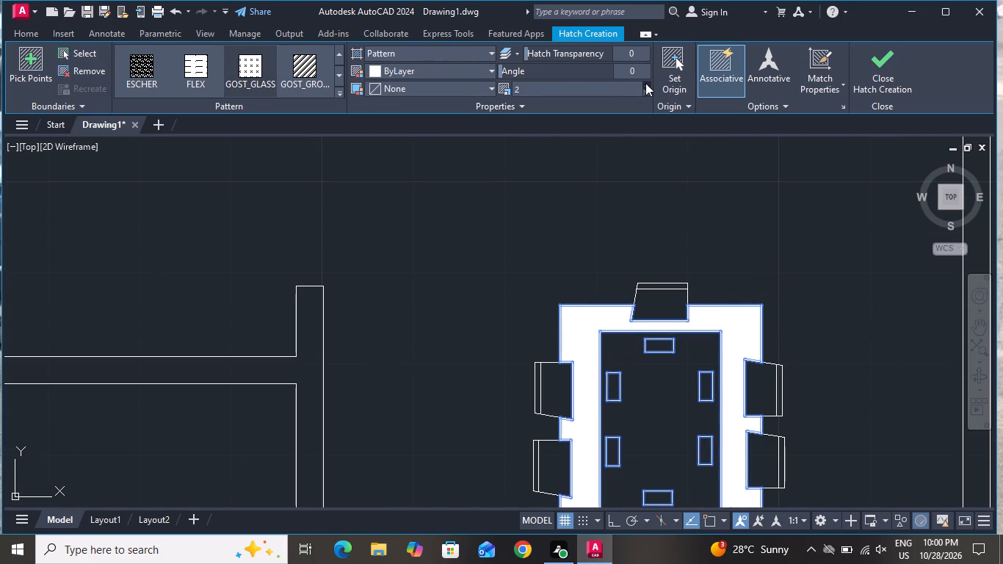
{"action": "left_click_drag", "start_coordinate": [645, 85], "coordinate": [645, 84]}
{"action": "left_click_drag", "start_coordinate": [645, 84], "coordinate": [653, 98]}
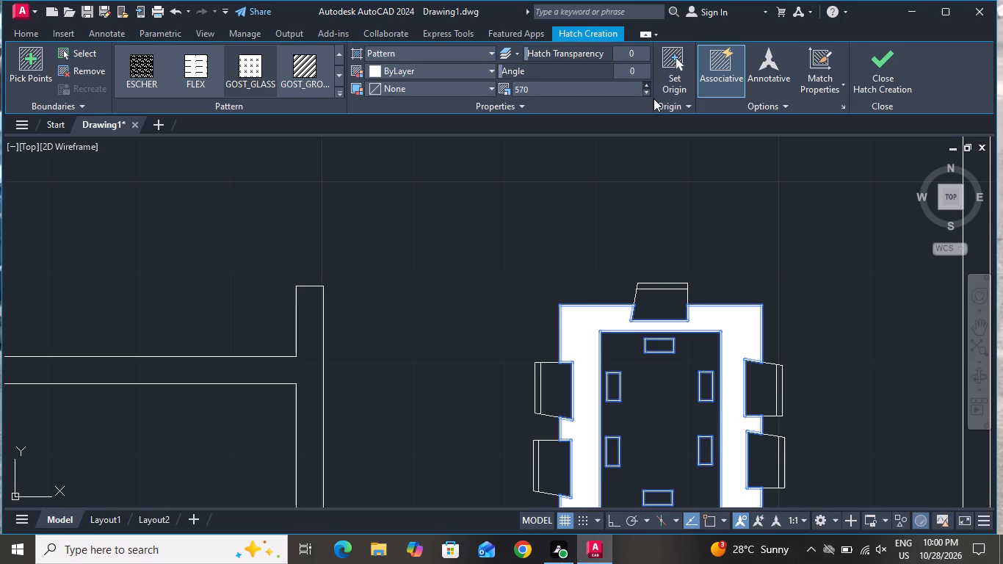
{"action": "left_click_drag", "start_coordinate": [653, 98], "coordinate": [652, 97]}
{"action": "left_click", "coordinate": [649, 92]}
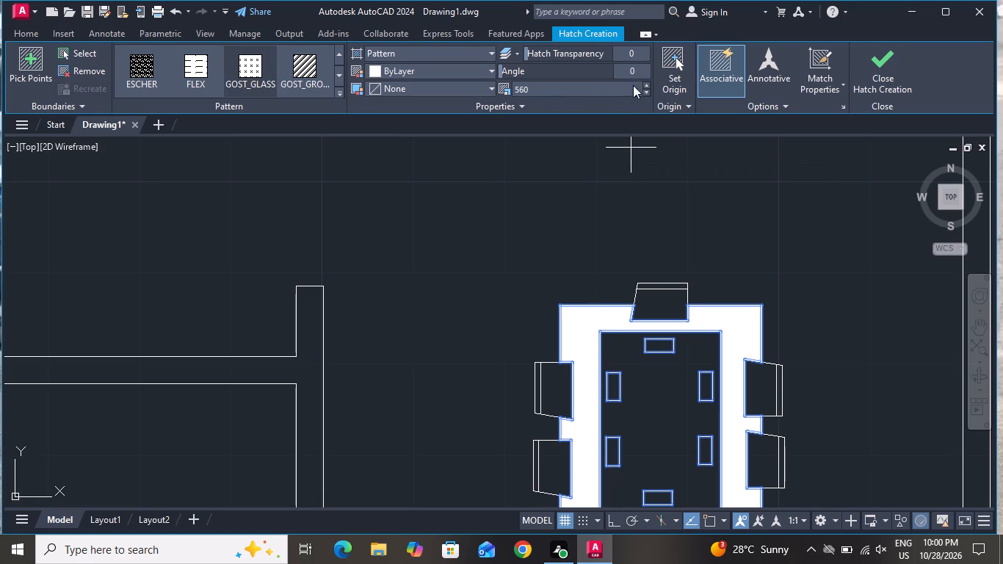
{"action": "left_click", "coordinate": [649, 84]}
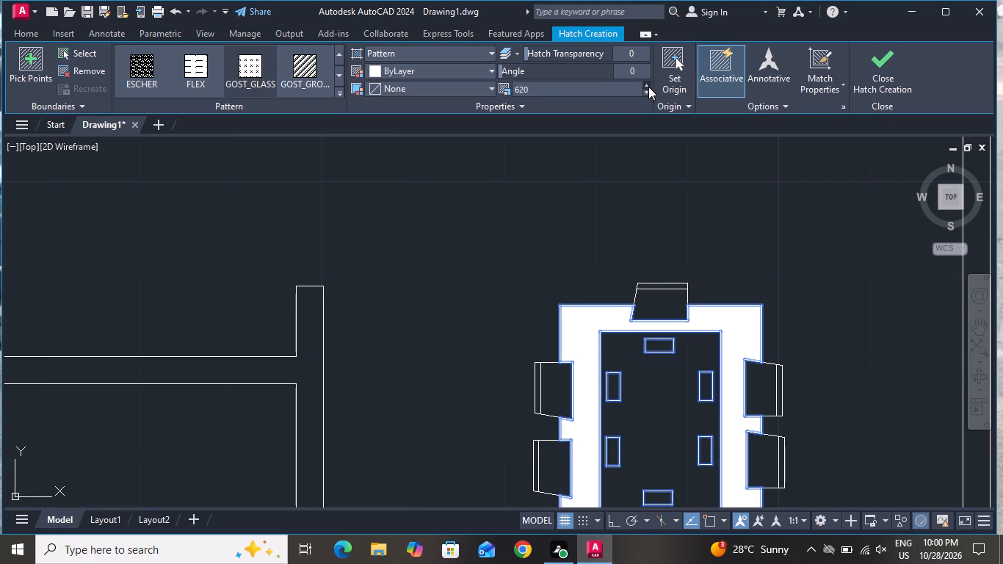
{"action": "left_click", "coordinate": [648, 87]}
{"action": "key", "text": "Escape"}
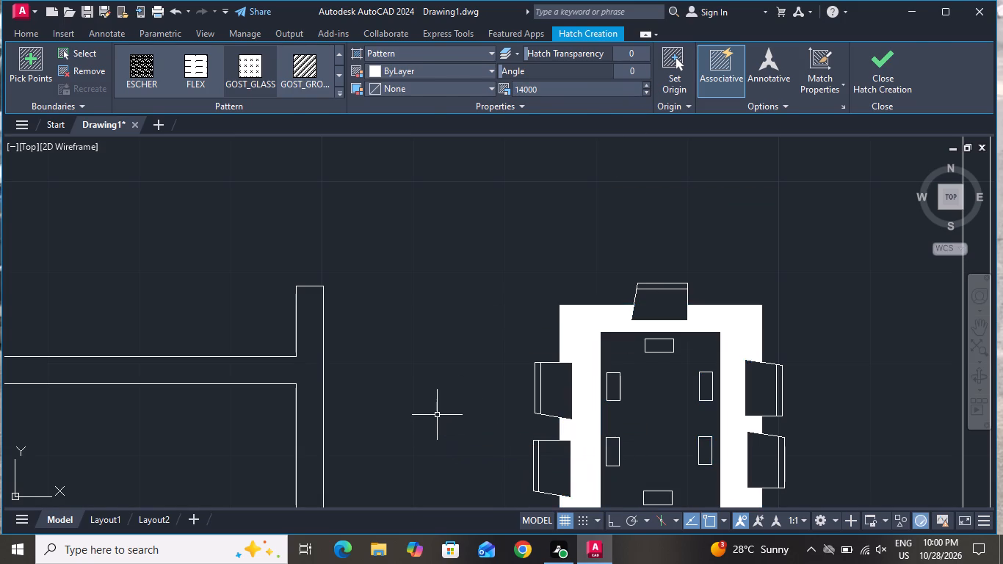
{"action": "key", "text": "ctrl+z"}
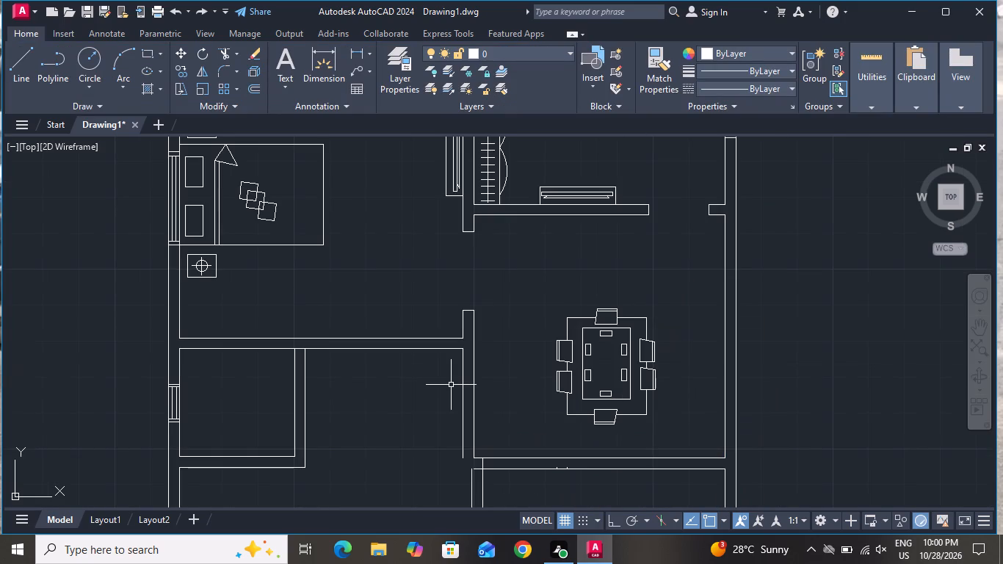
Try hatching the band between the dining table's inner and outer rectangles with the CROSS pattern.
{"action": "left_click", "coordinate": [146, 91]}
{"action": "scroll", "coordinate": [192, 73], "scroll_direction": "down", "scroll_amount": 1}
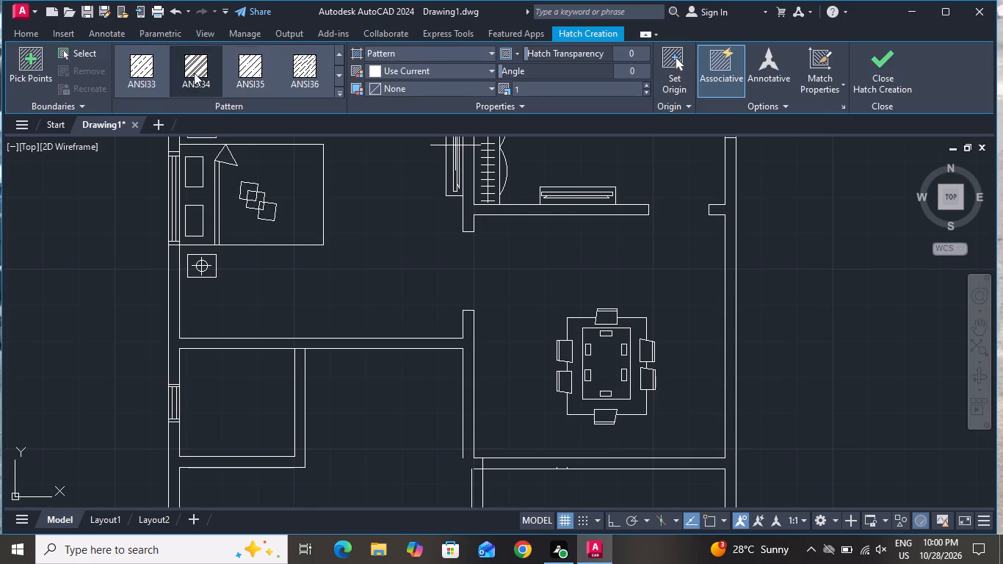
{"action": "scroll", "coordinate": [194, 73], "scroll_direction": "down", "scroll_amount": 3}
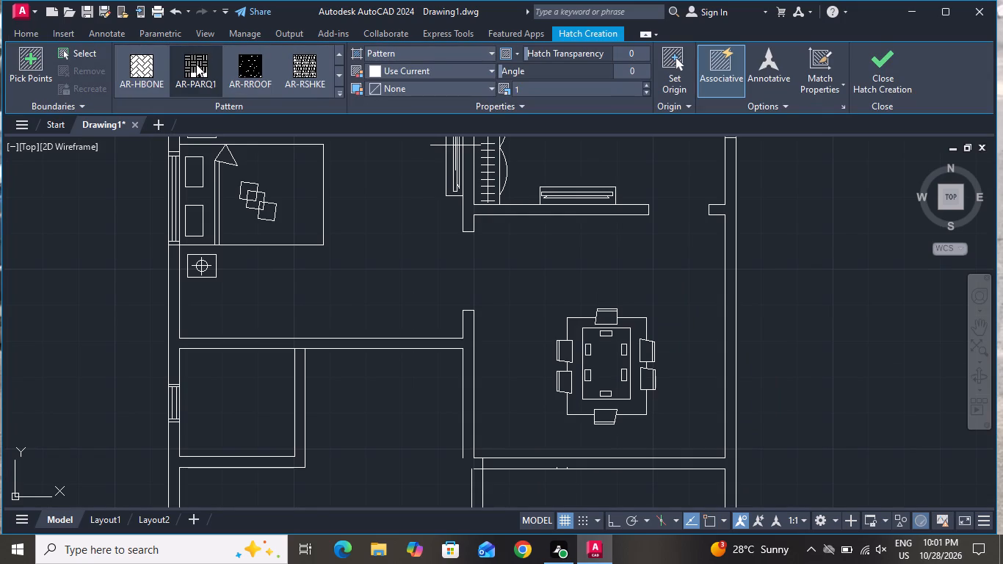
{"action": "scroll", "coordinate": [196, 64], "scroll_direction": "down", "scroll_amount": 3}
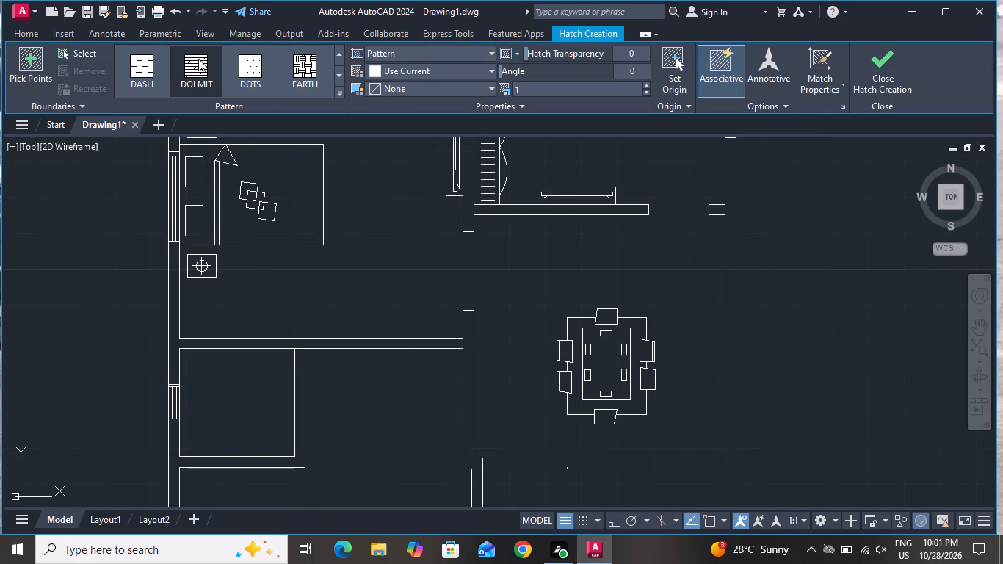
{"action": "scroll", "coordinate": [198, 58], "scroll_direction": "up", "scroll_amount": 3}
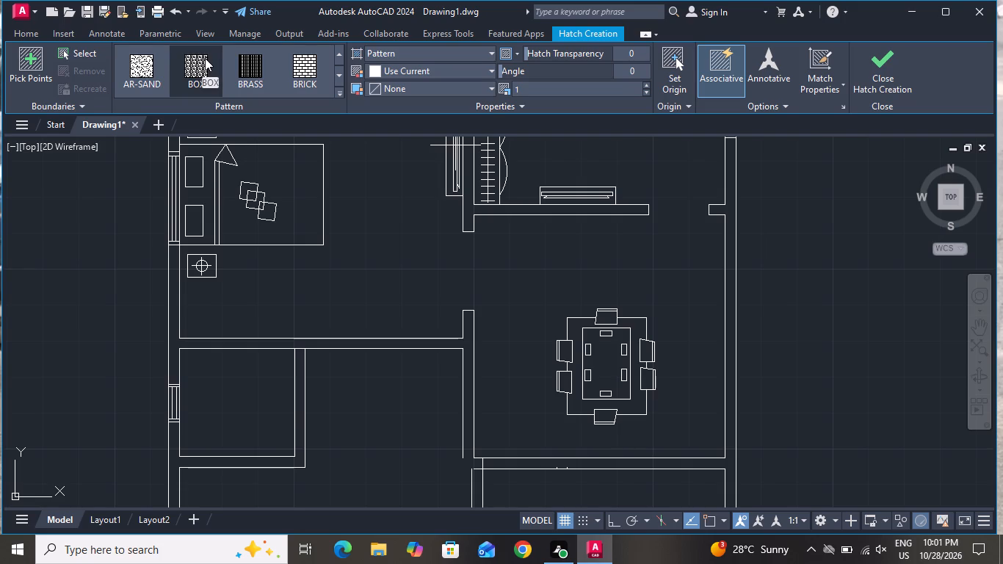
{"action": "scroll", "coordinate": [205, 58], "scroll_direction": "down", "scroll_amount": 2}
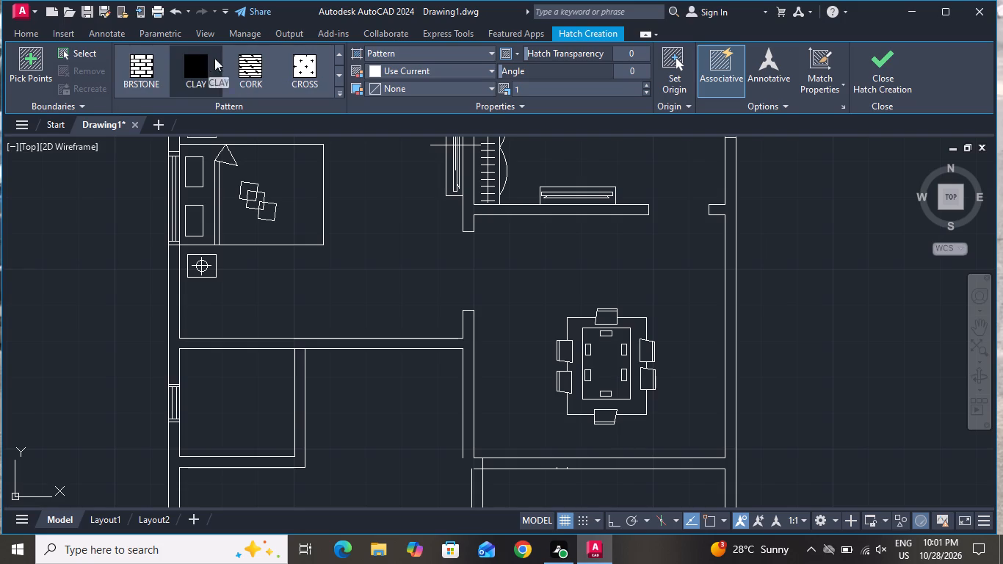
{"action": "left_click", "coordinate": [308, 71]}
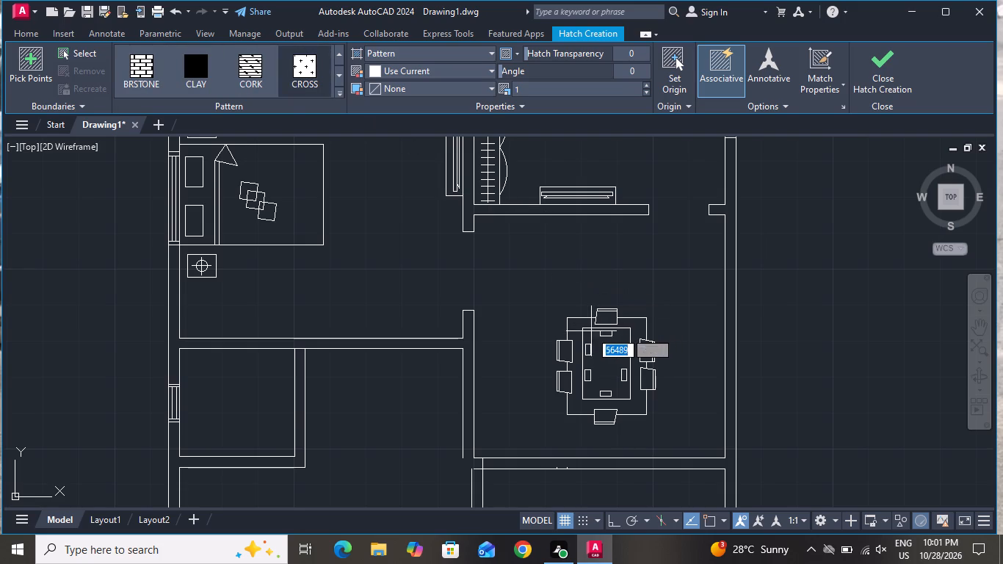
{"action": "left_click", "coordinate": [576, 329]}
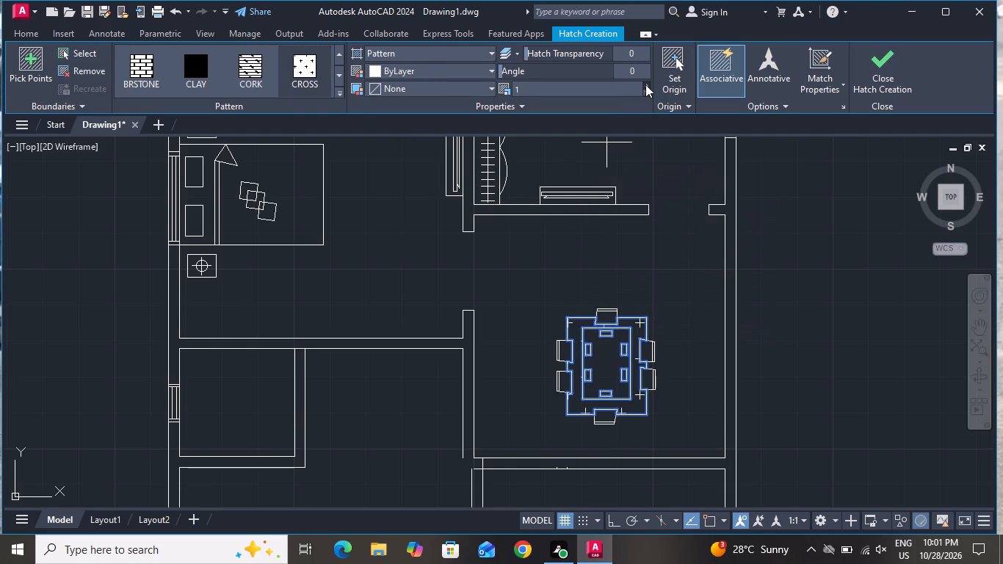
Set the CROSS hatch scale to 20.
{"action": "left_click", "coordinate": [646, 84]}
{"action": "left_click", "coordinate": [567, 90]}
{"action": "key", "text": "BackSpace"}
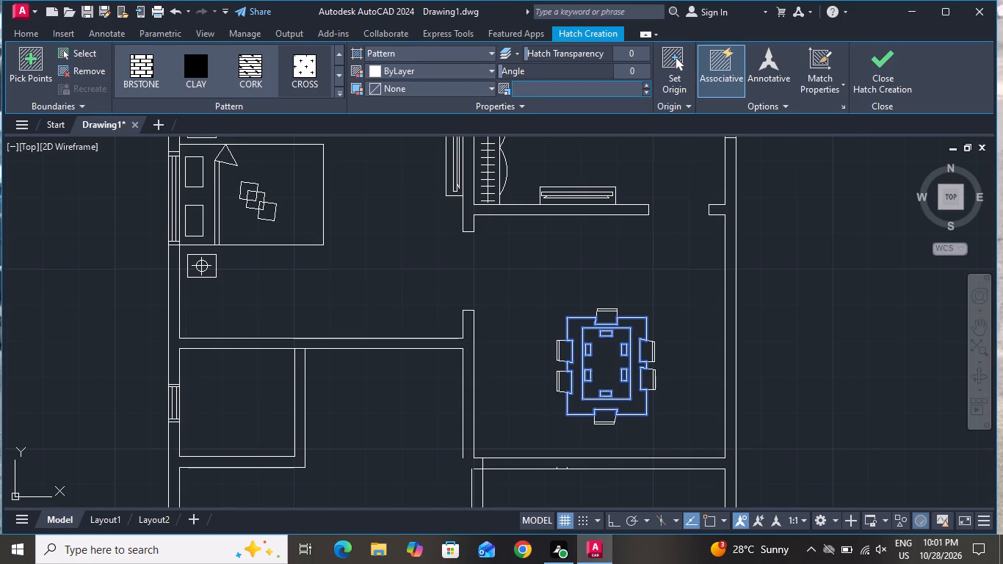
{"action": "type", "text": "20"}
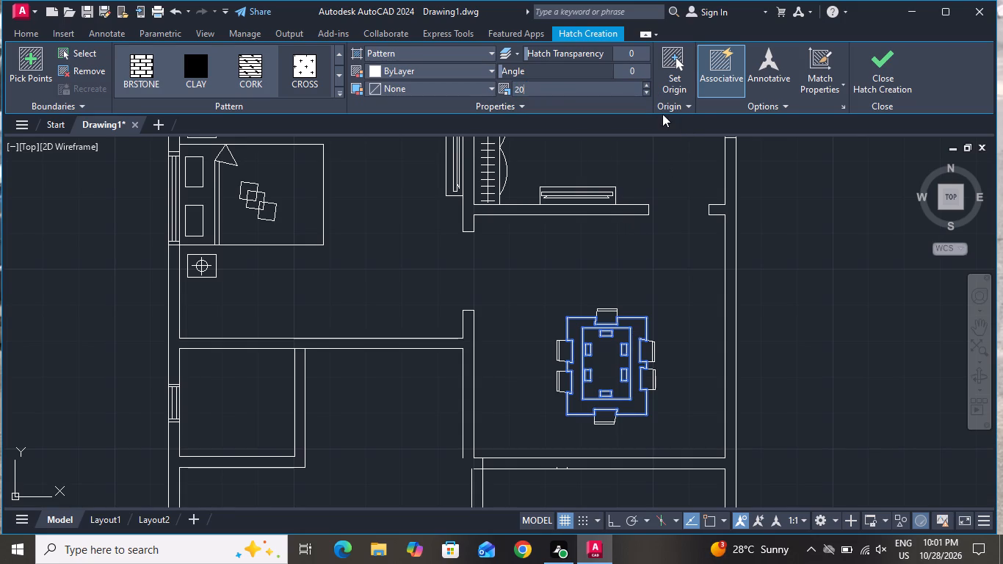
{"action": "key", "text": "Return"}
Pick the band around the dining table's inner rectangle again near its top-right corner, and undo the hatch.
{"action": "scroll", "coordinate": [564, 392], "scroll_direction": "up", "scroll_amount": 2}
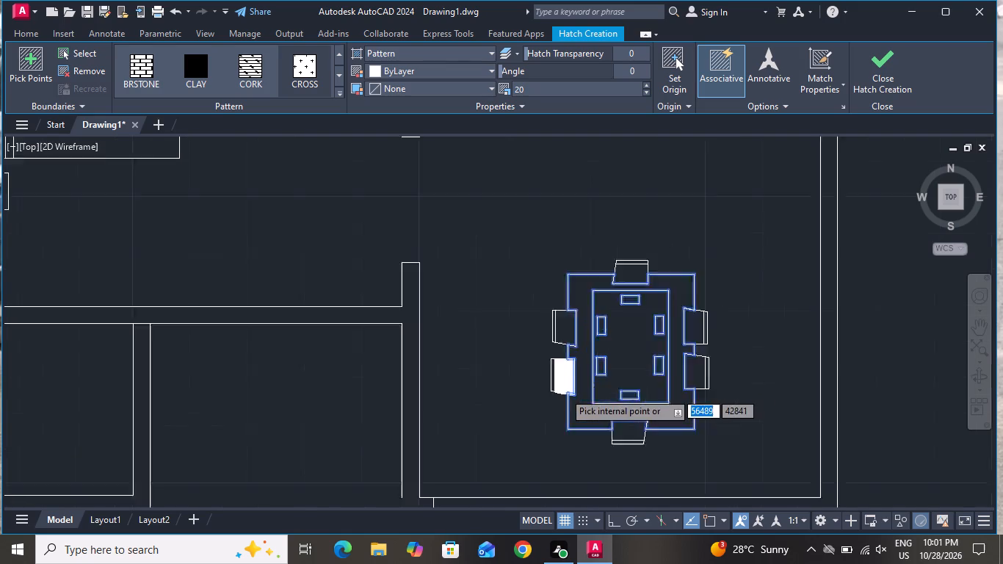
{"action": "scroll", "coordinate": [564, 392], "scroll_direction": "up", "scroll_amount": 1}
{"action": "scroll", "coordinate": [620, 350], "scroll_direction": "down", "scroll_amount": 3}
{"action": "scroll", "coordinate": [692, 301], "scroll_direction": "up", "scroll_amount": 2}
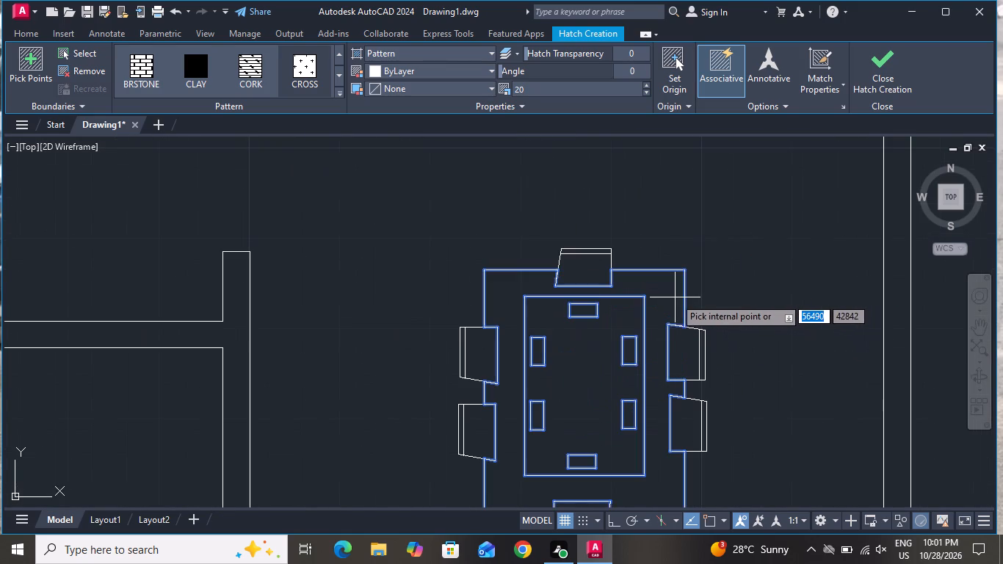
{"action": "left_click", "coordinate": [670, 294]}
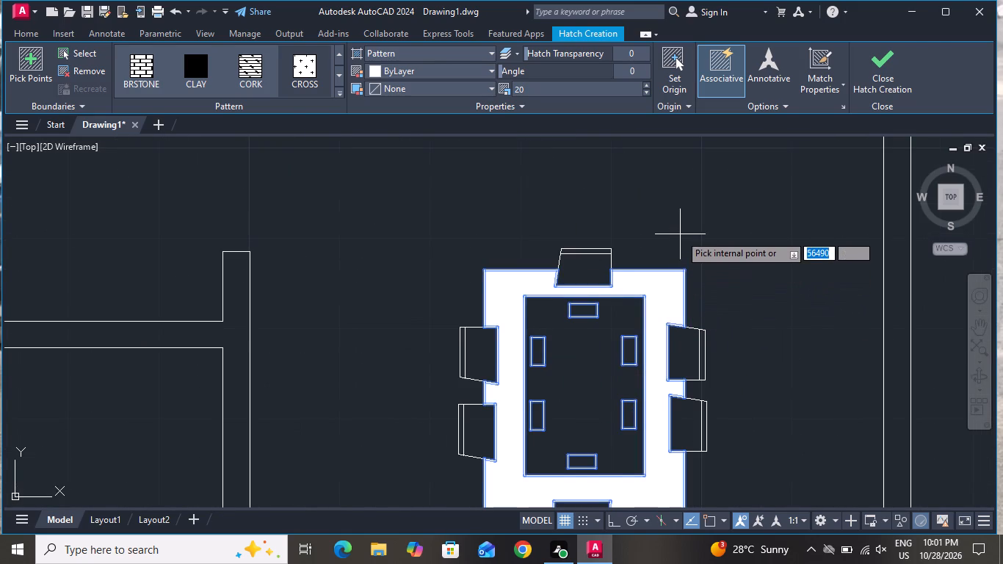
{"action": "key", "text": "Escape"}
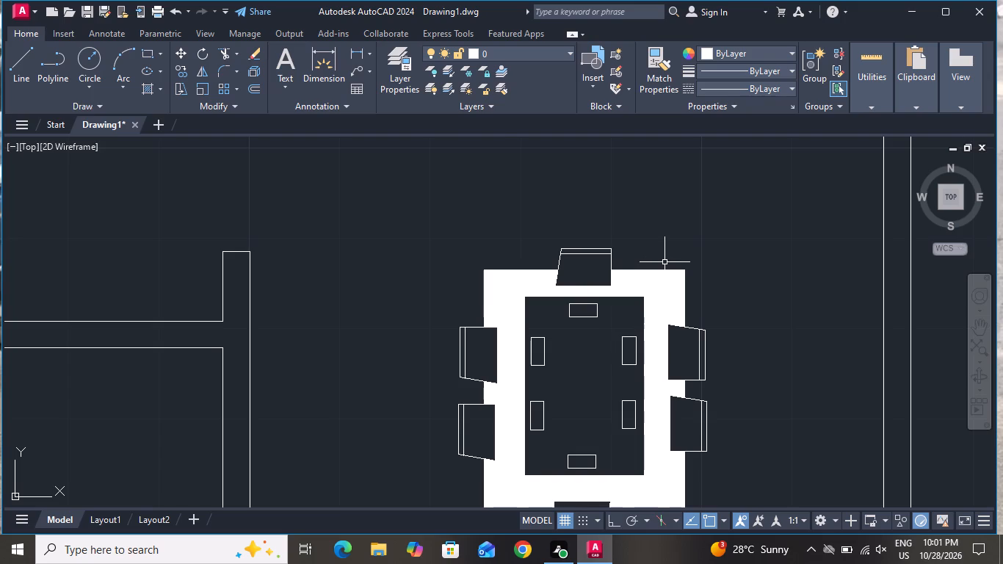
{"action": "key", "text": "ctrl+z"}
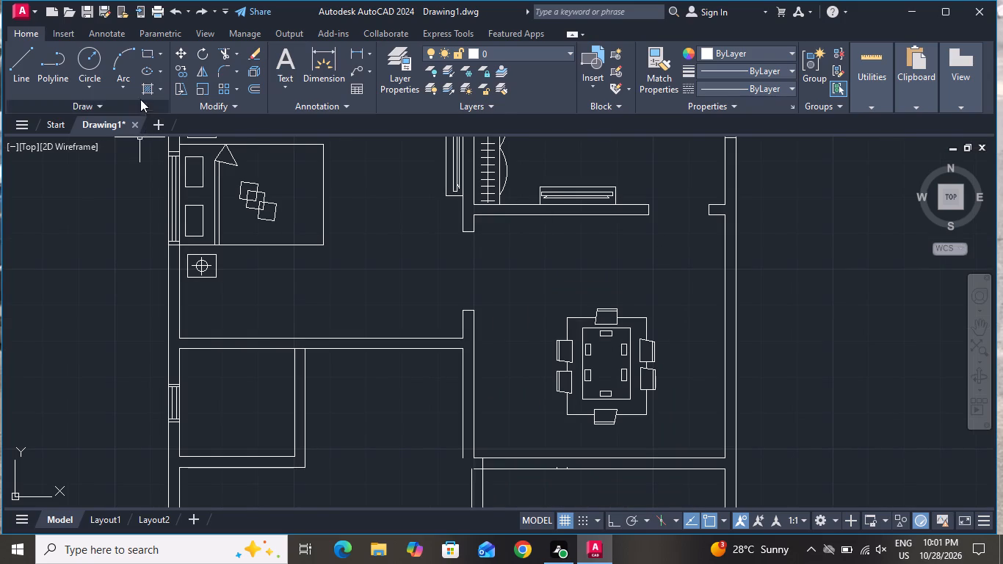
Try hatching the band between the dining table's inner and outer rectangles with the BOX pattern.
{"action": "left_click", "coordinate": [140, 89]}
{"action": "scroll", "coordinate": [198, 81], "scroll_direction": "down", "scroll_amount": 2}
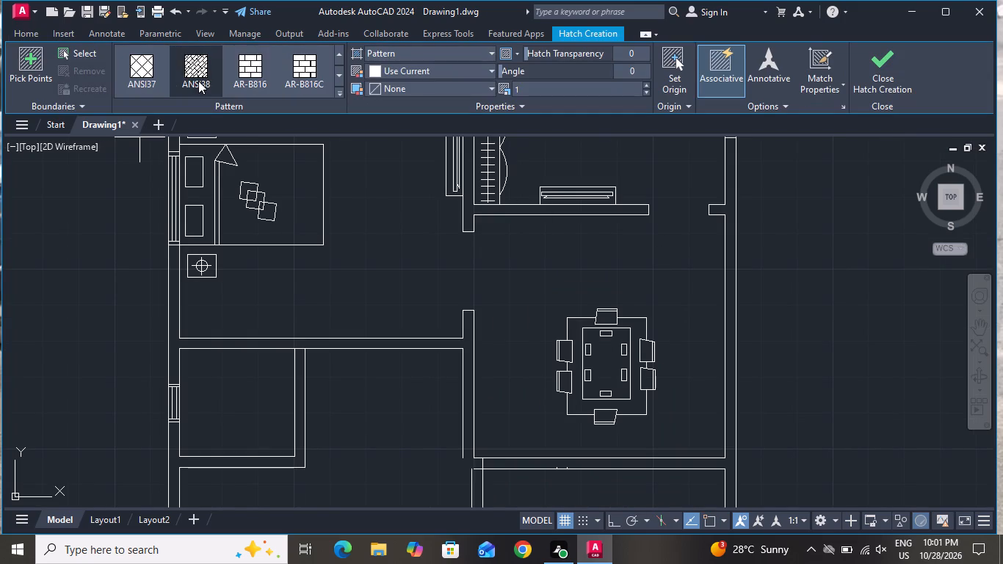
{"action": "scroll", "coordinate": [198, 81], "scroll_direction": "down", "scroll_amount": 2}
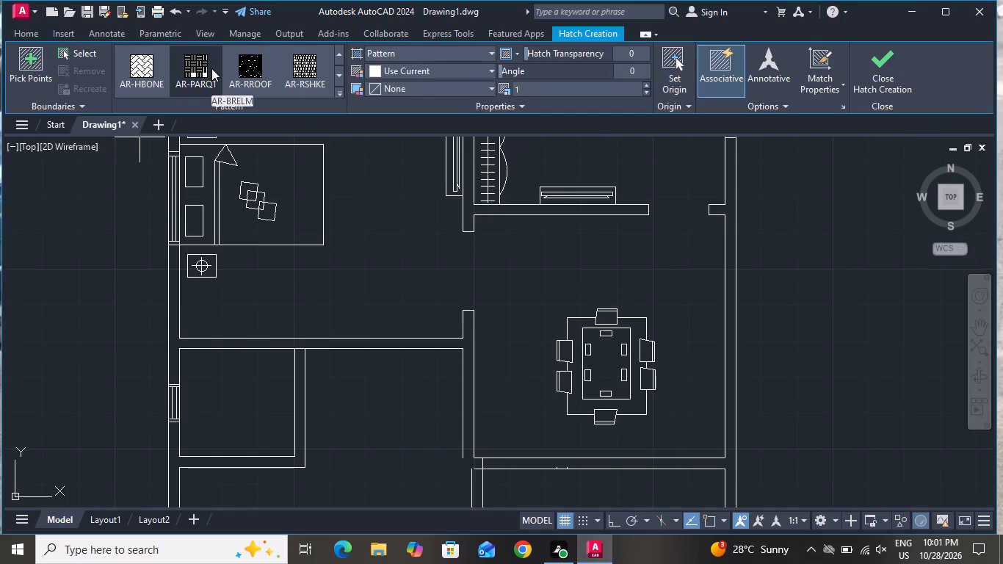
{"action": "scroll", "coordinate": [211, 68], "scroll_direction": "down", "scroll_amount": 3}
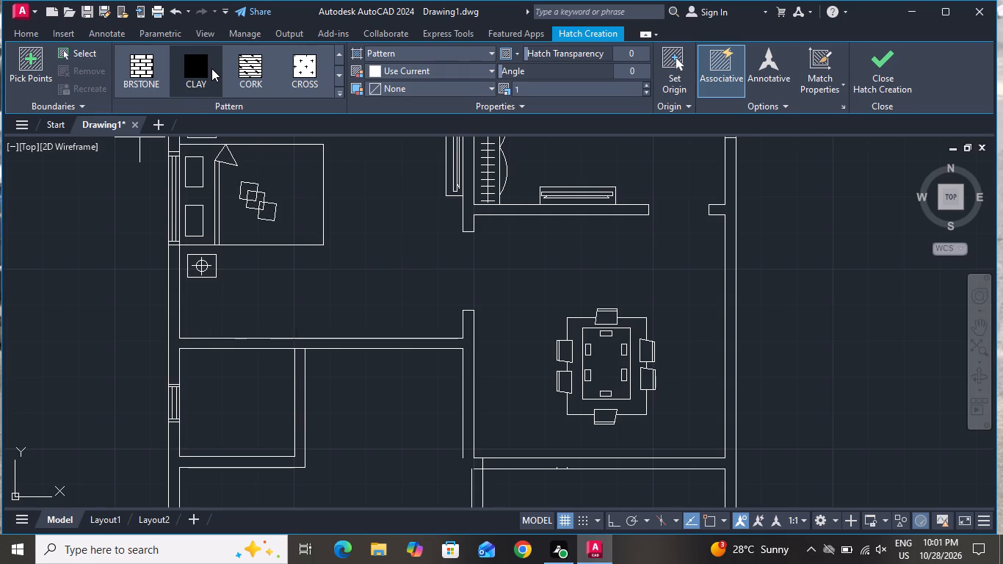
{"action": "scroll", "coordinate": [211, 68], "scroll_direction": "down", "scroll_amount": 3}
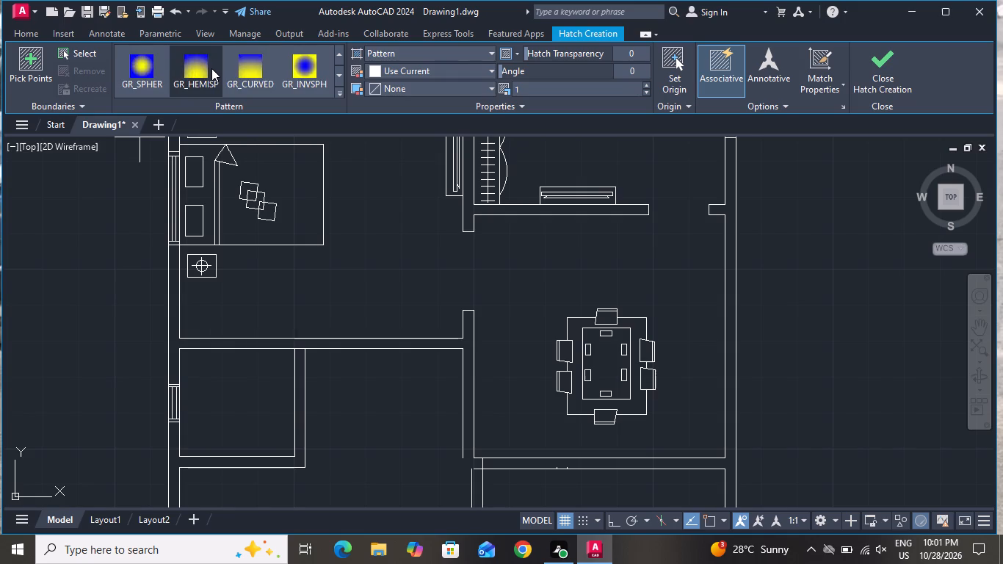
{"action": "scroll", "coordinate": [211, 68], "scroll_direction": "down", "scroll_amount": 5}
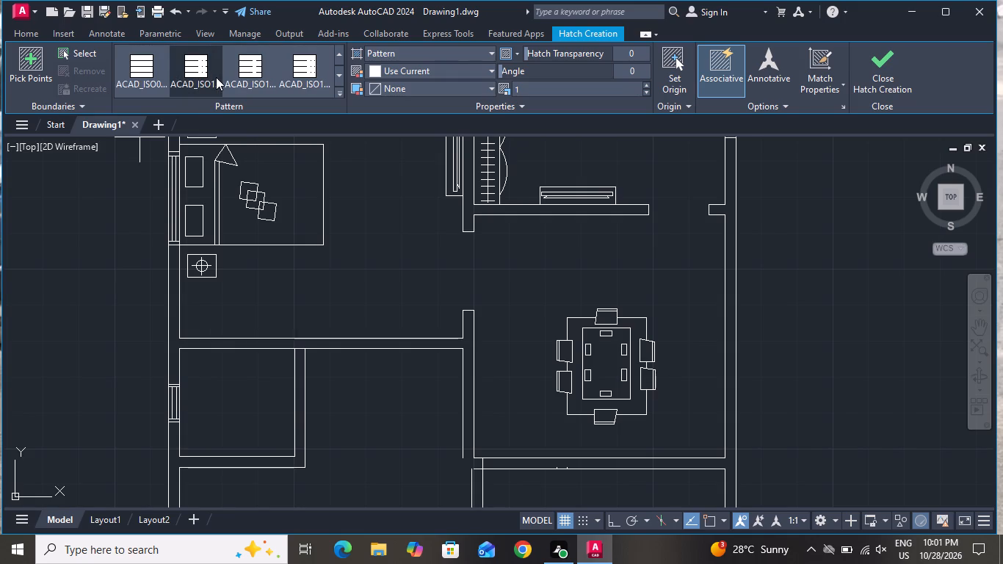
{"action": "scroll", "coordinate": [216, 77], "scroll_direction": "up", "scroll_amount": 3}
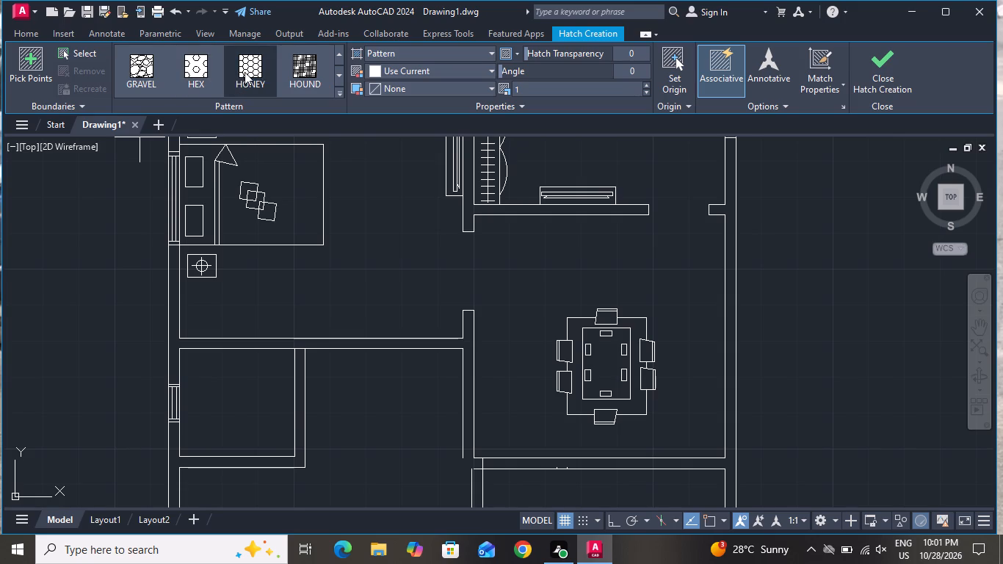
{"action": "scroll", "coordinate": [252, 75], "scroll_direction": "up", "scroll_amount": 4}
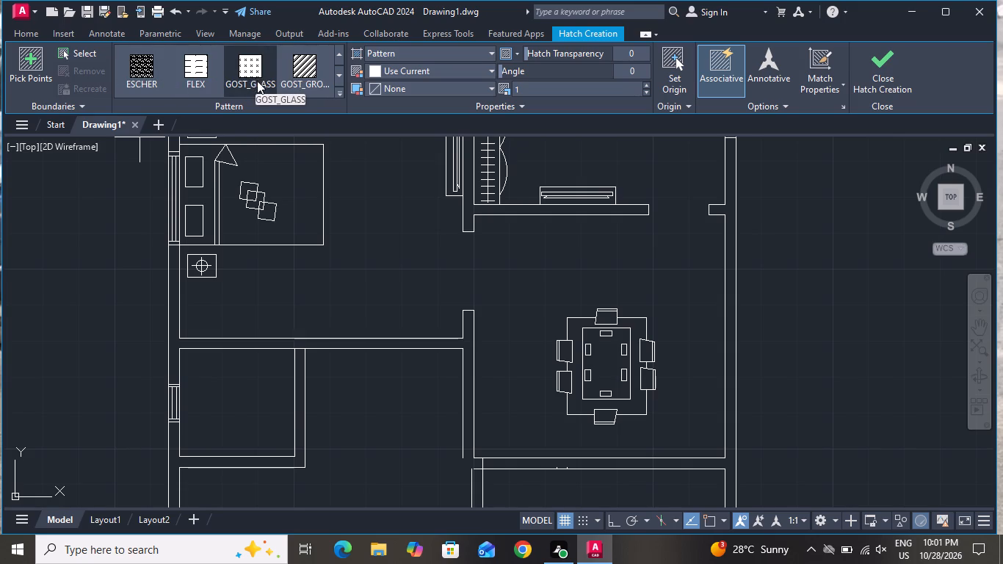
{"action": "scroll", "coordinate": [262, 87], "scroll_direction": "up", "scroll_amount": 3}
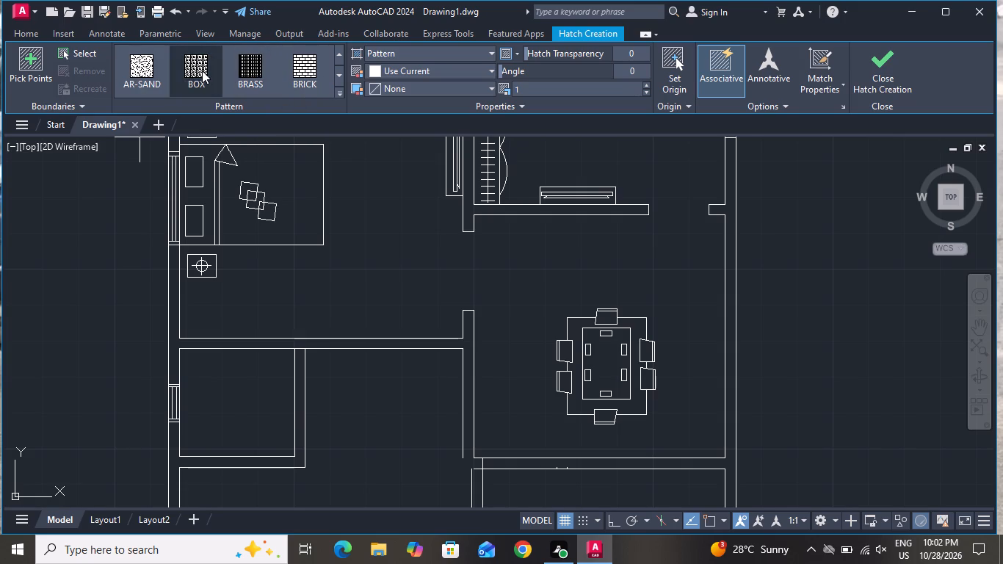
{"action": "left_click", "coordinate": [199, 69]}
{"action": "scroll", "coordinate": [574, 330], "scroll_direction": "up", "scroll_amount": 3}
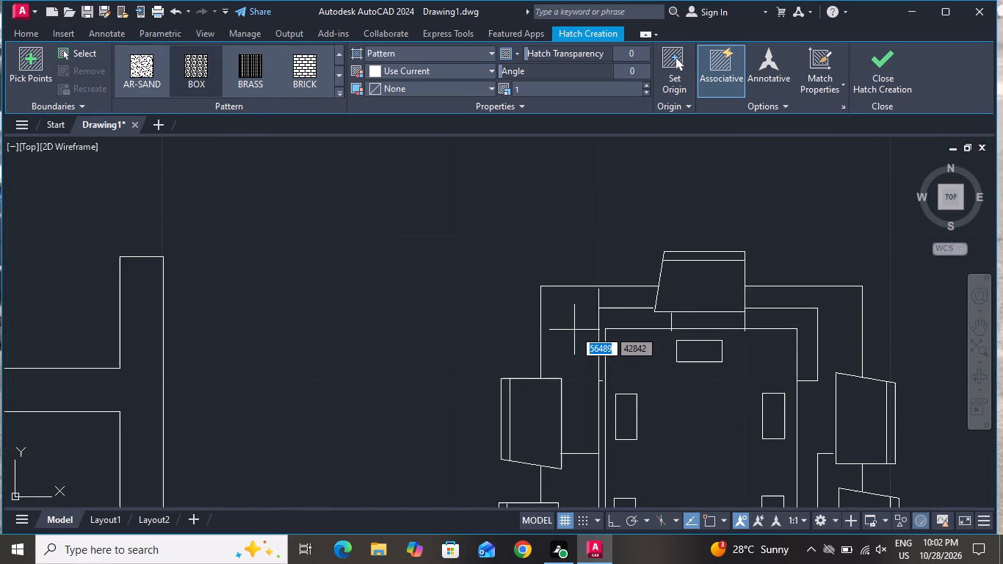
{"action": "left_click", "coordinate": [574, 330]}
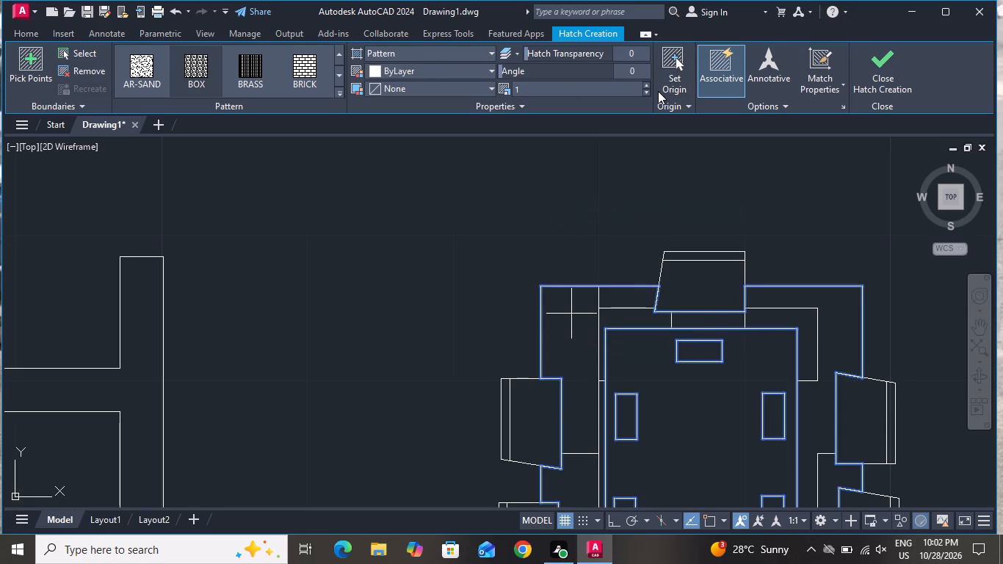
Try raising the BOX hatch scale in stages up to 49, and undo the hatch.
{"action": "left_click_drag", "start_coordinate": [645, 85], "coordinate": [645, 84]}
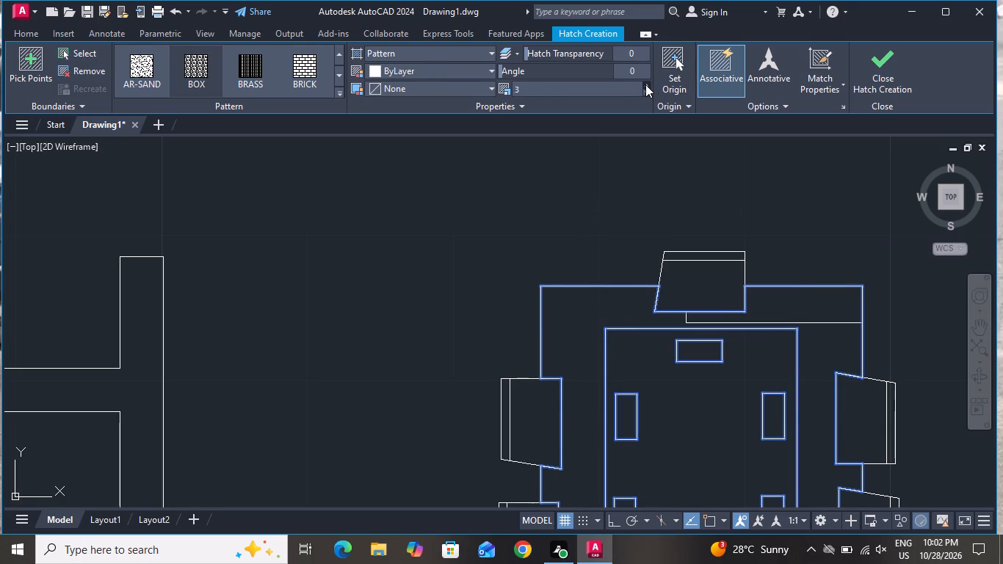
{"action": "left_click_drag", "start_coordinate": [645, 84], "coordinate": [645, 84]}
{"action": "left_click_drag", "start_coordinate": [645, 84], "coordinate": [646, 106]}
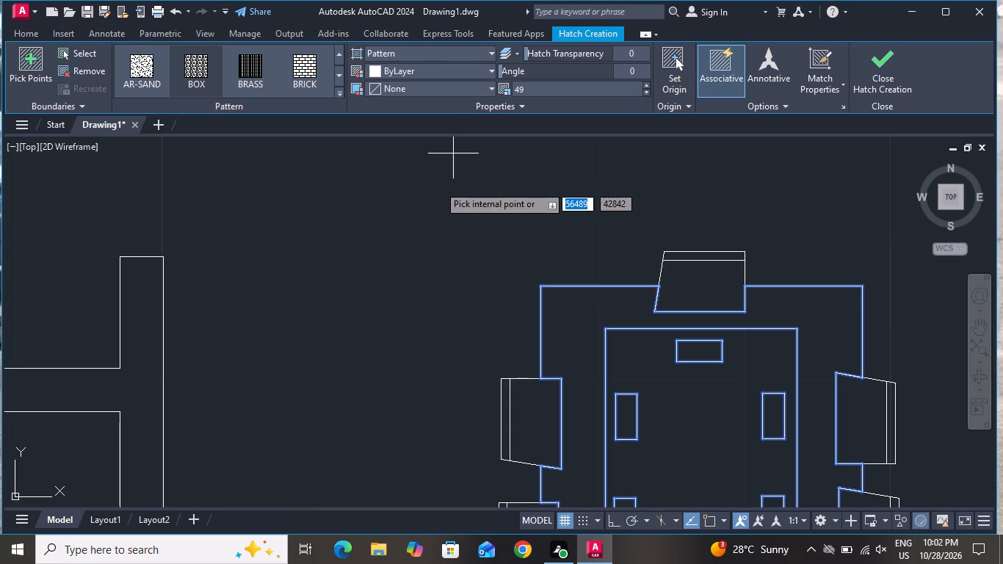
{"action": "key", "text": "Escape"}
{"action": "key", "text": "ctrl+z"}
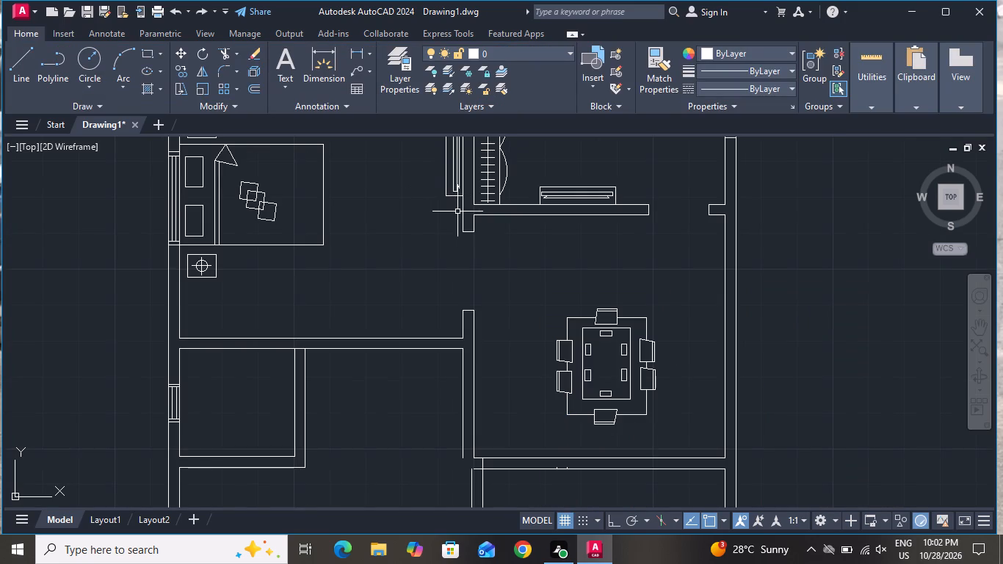
Draw a short vertical line across the horizontal wall below the dining table, a short distance from its junction with the central wall.
{"action": "scroll", "coordinate": [498, 209], "scroll_direction": "down", "scroll_amount": 1}
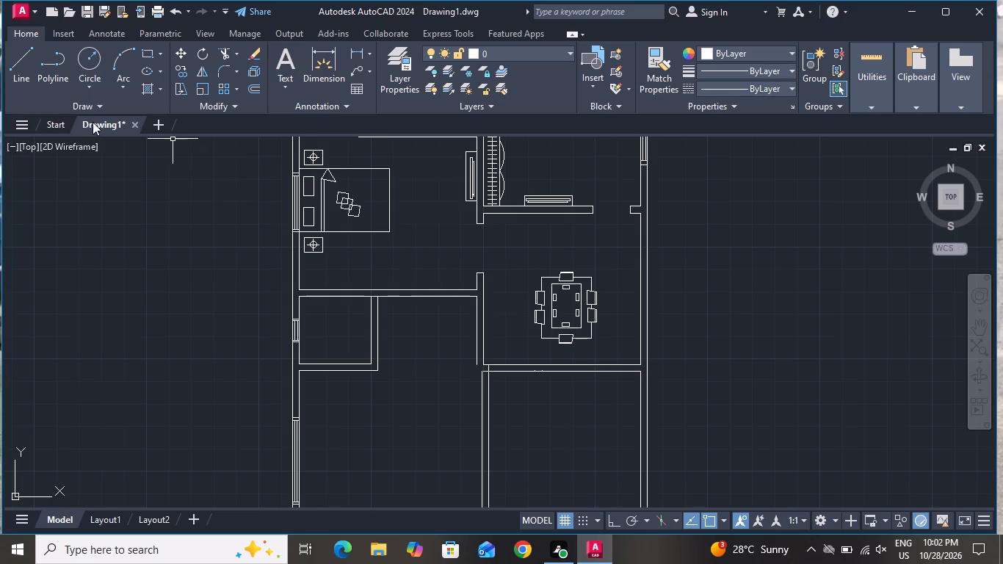
{"action": "left_click", "coordinate": [26, 60]}
{"action": "scroll", "coordinate": [499, 361], "scroll_direction": "up", "scroll_amount": 2}
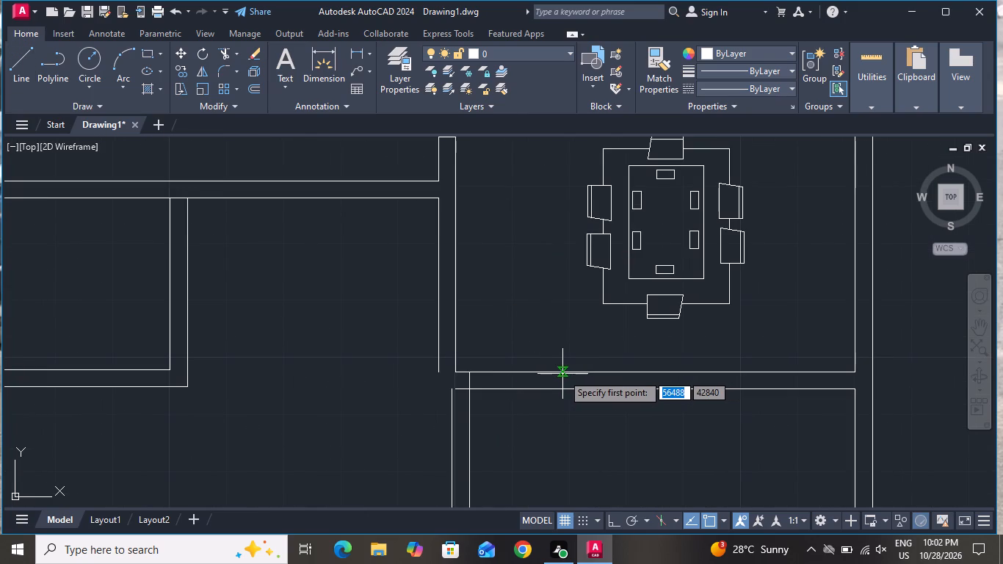
{"action": "left_click", "coordinate": [557, 374]}
{"action": "left_click", "coordinate": [557, 391]}
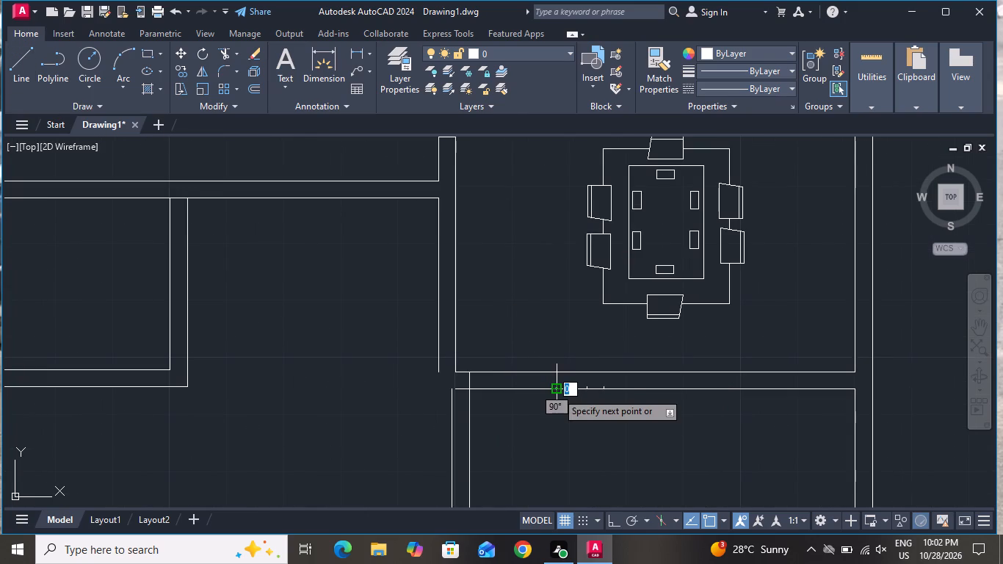
{"action": "right_click", "coordinate": [557, 392]}
{"action": "left_click", "coordinate": [586, 256]}
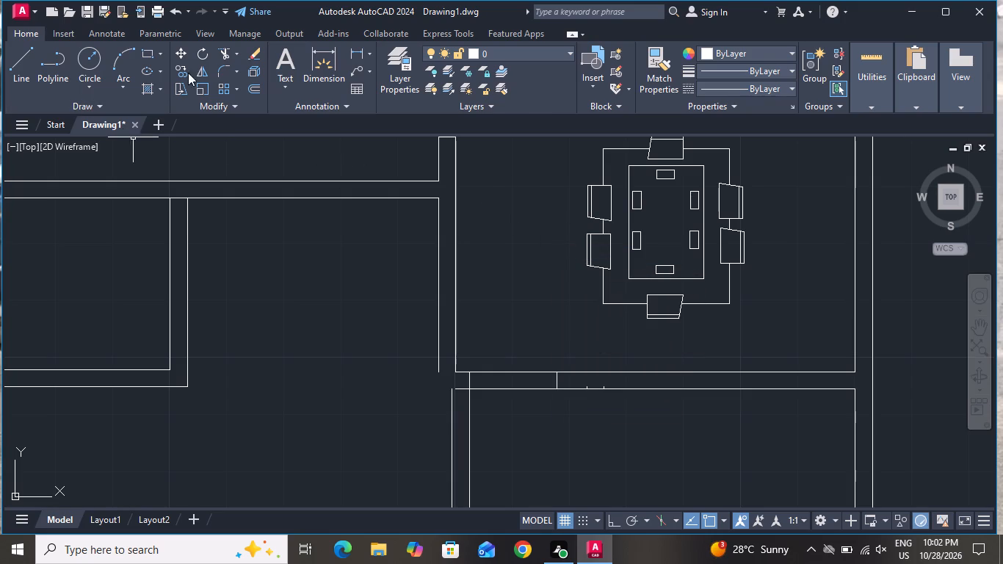
Trim both lines of the wall below the dining table between the central wall and the new jamb line to open a doorway.
{"action": "left_click", "coordinate": [225, 46]}
{"action": "left_click", "coordinate": [524, 351]}
{"action": "left_click", "coordinate": [510, 433]}
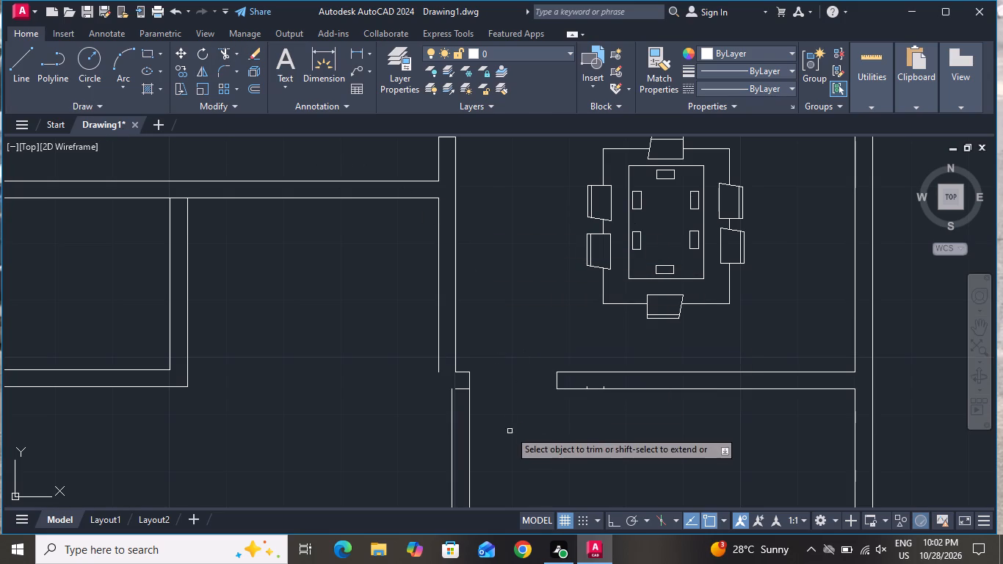
{"action": "scroll", "coordinate": [519, 376], "scroll_direction": "down", "scroll_amount": 3}
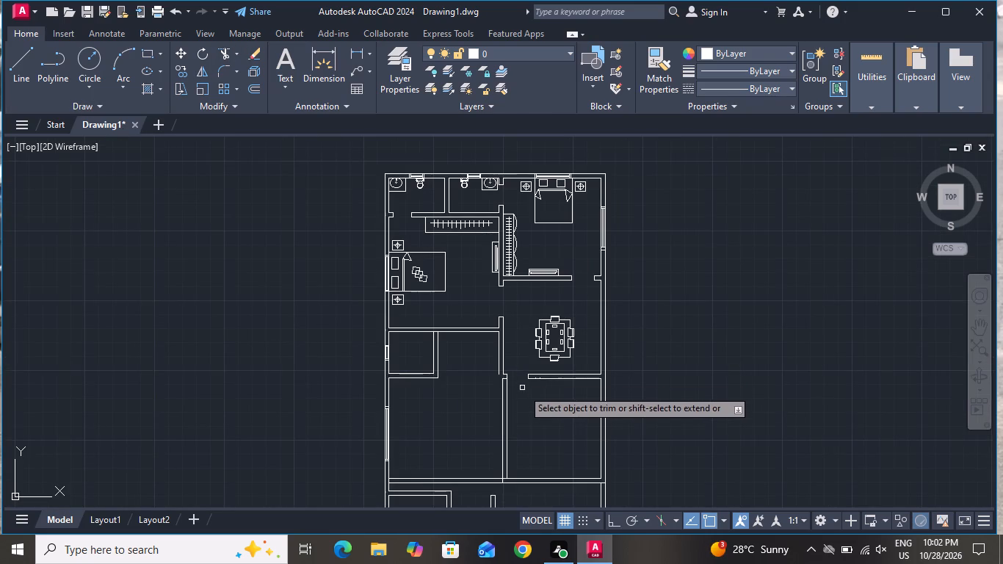
{"action": "right_click", "coordinate": [526, 397]}
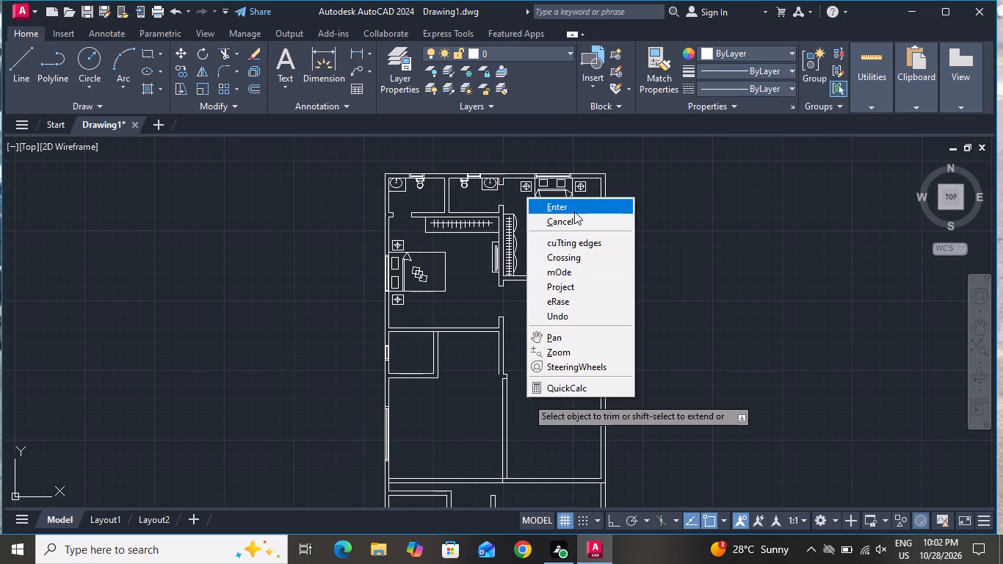
{"action": "left_click", "coordinate": [575, 211]}
Draw a short horizontal line across the lower central vertical wall, just below its junction with the dining room wall.
{"action": "left_click", "coordinate": [15, 52]}
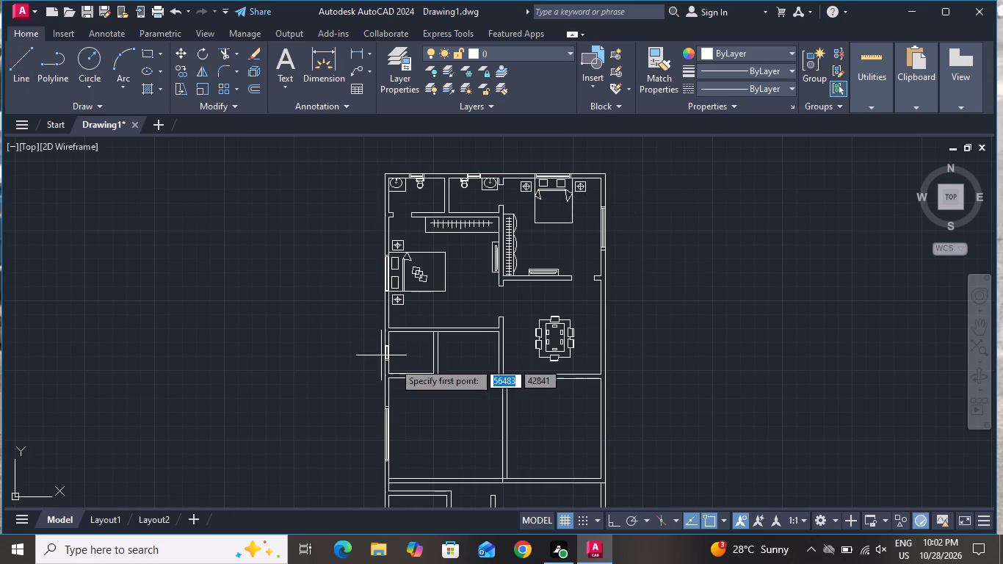
{"action": "scroll", "coordinate": [488, 385], "scroll_direction": "up", "scroll_amount": 2}
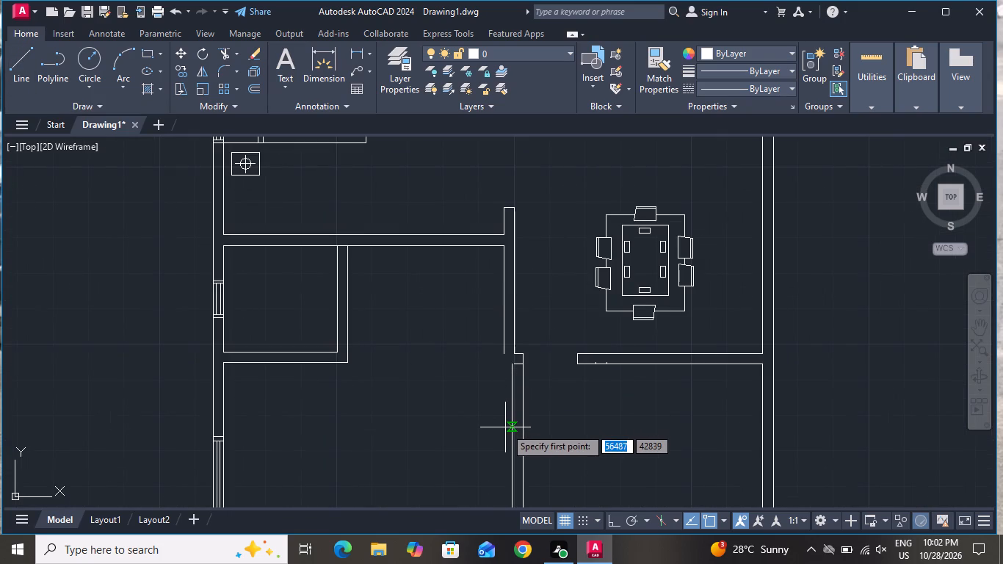
{"action": "scroll", "coordinate": [511, 436], "scroll_direction": "up", "scroll_amount": 1}
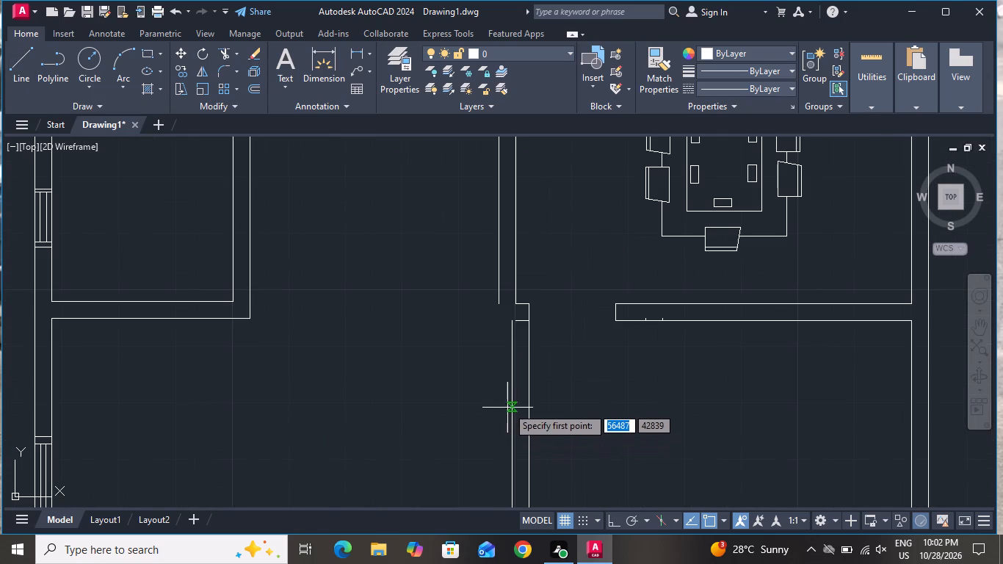
{"action": "left_click", "coordinate": [512, 403]}
{"action": "left_click", "coordinate": [527, 406]}
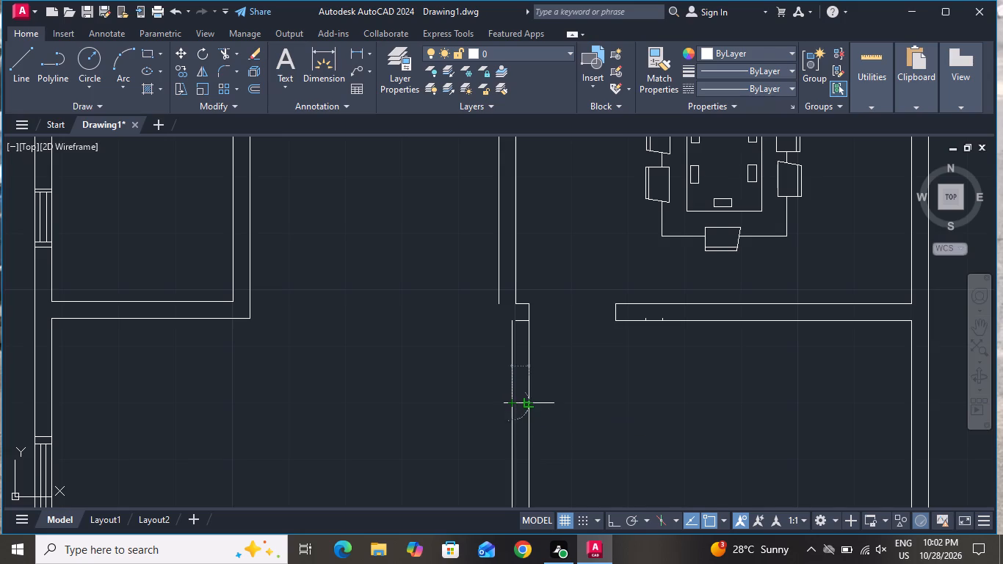
{"action": "right_click", "coordinate": [527, 407]}
{"action": "left_click", "coordinate": [576, 269]}
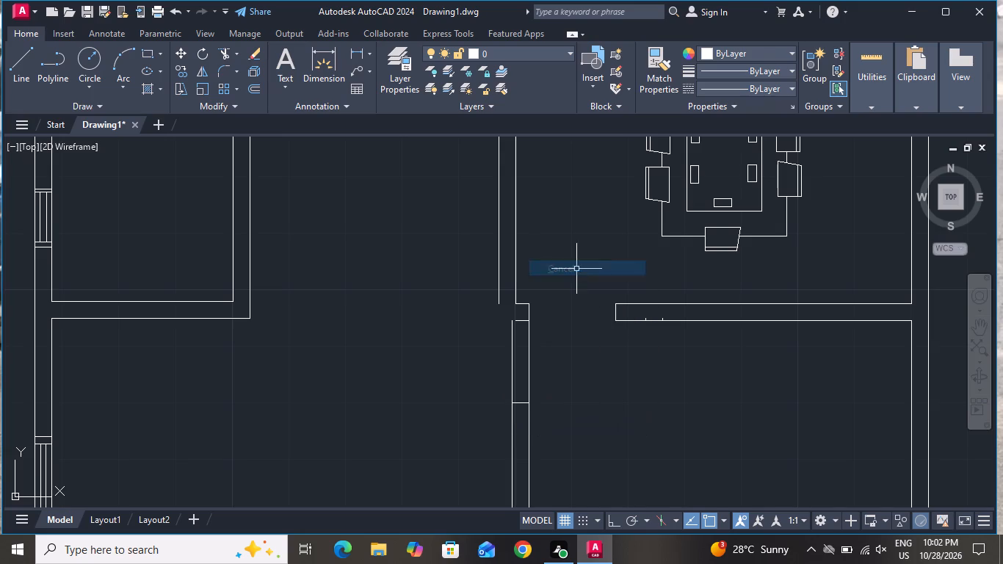
Trim both lines of the lower central wall between the junction and the new jamb line to open a doorway.
{"action": "left_click", "coordinate": [223, 50]}
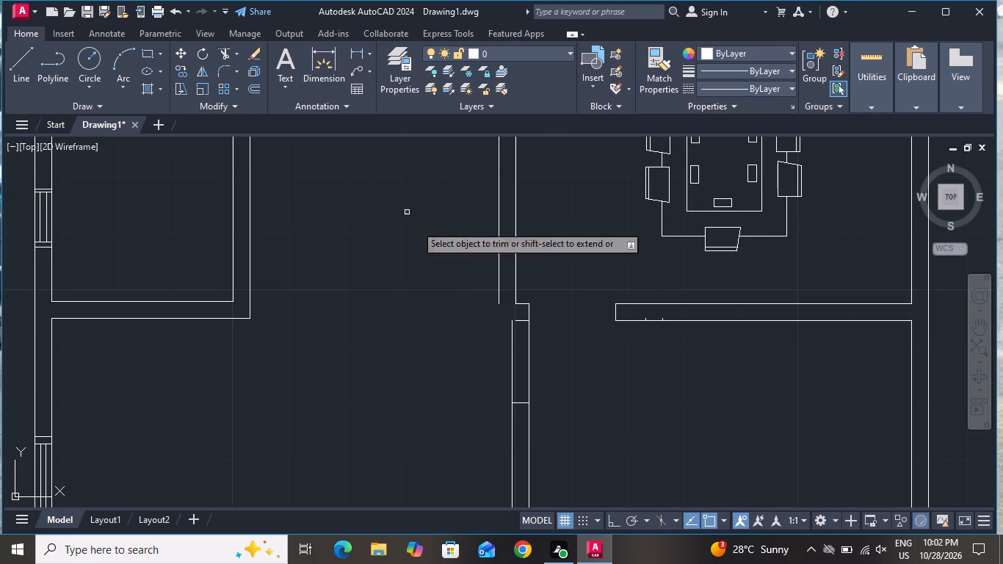
{"action": "left_click", "coordinate": [552, 355]}
{"action": "left_click", "coordinate": [443, 370]}
{"action": "scroll", "coordinate": [535, 364], "scroll_direction": "down", "scroll_amount": 1}
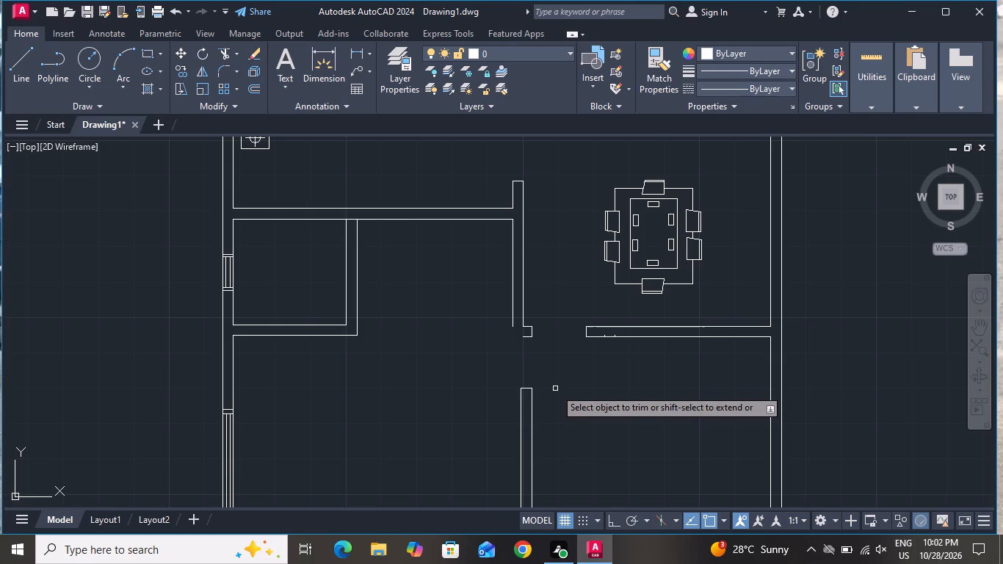
{"action": "scroll", "coordinate": [555, 388], "scroll_direction": "up", "scroll_amount": 1}
{"action": "right_click", "coordinate": [555, 388]}
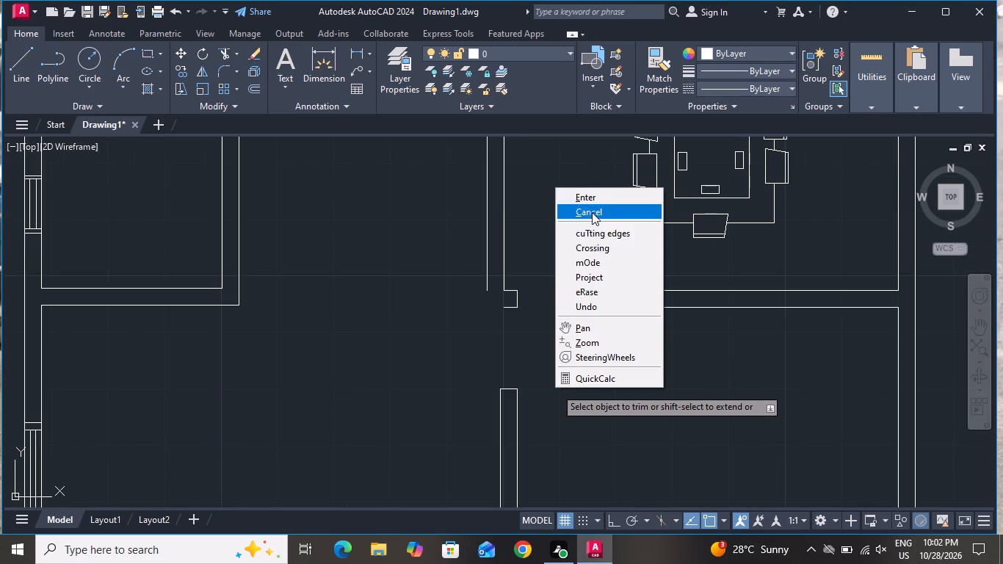
{"action": "left_click", "coordinate": [592, 212]}
Draw lines extending the upper central wall's open end slightly downward, across its width, and back up to the doorway stub's lower corner.
{"action": "left_click", "coordinate": [31, 57]}
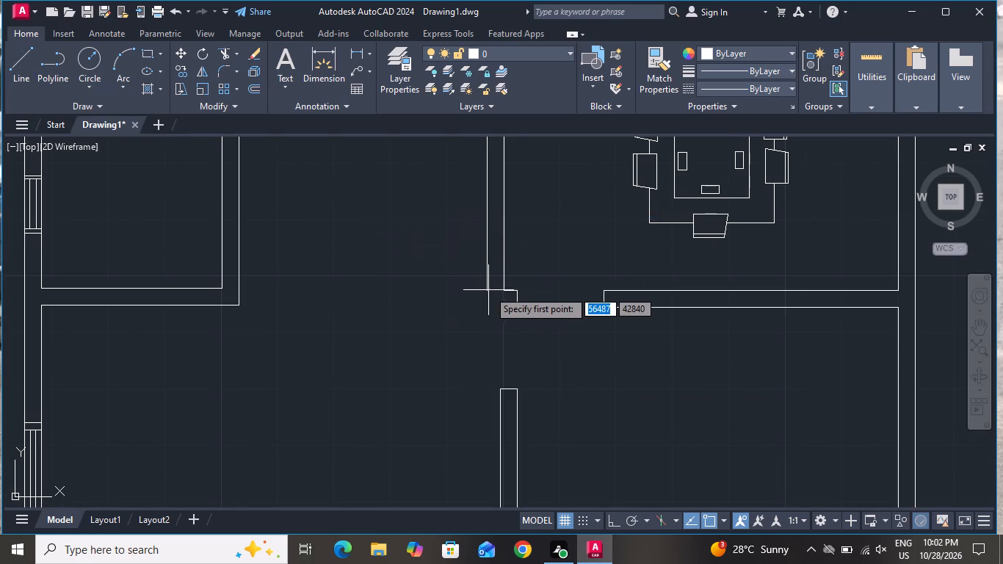
{"action": "left_click", "coordinate": [489, 289]}
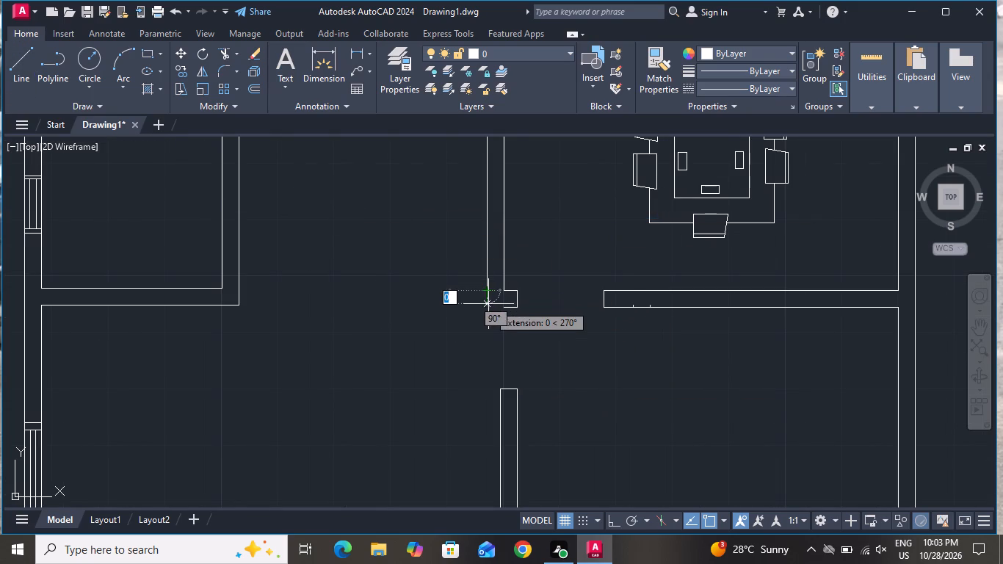
{"action": "left_click", "coordinate": [485, 332]}
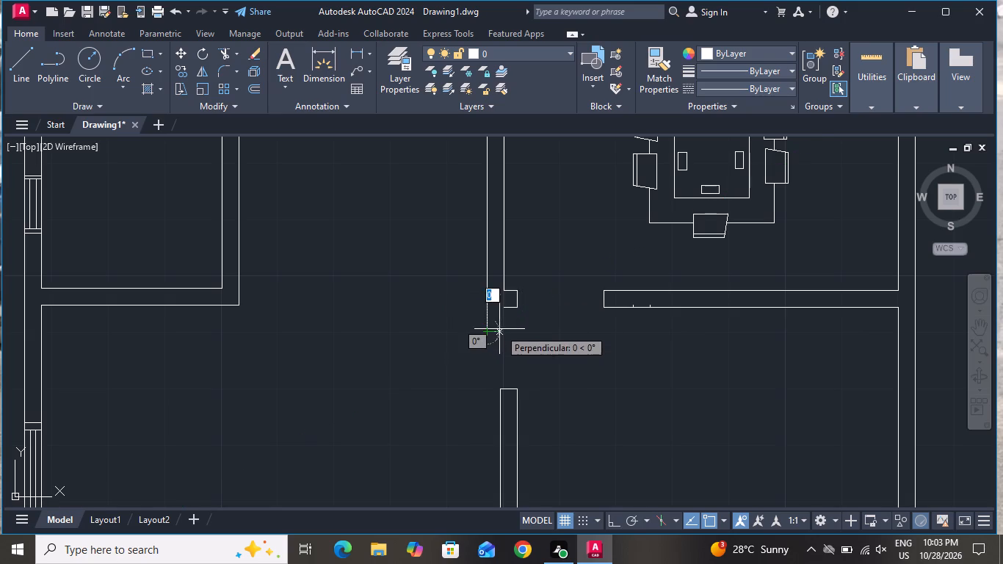
{"action": "left_click", "coordinate": [503, 332]}
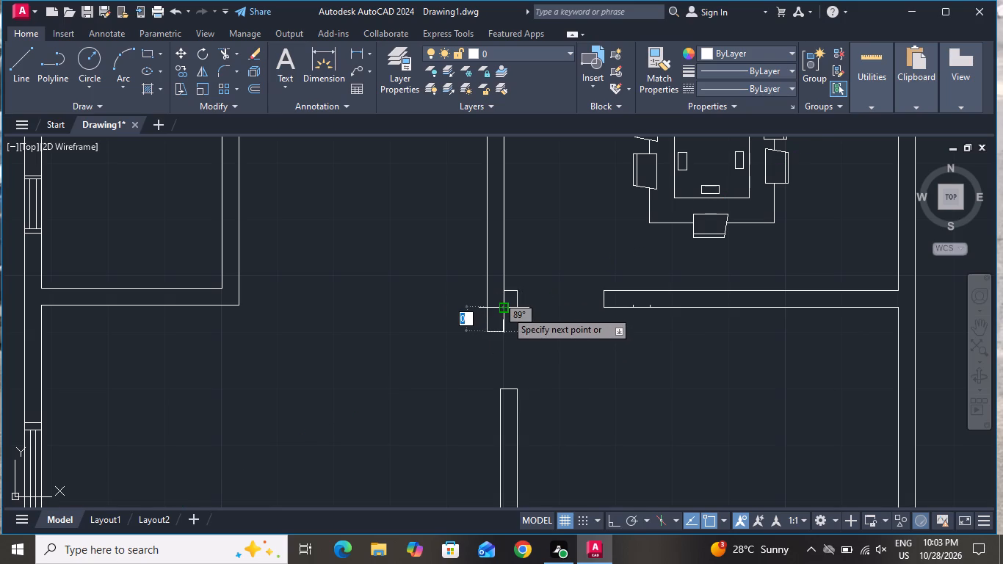
{"action": "left_click", "coordinate": [506, 311]}
{"action": "right_click", "coordinate": [506, 311]}
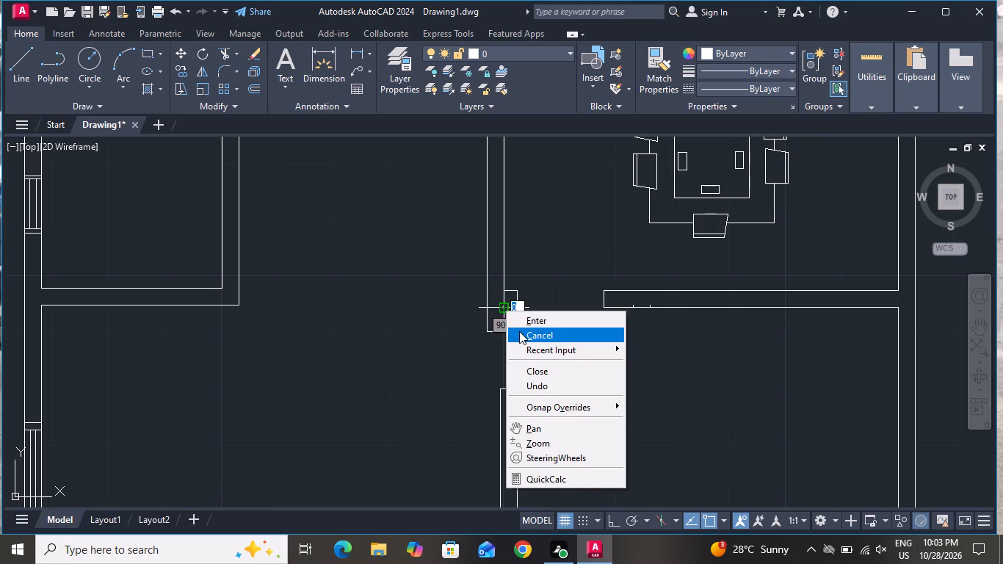
{"action": "left_click", "coordinate": [519, 331]}
Draw a horizontal line across the upper central wall, continuing the top edge of the doorway stub to the wall's far line.
{"action": "left_click", "coordinate": [19, 79]}
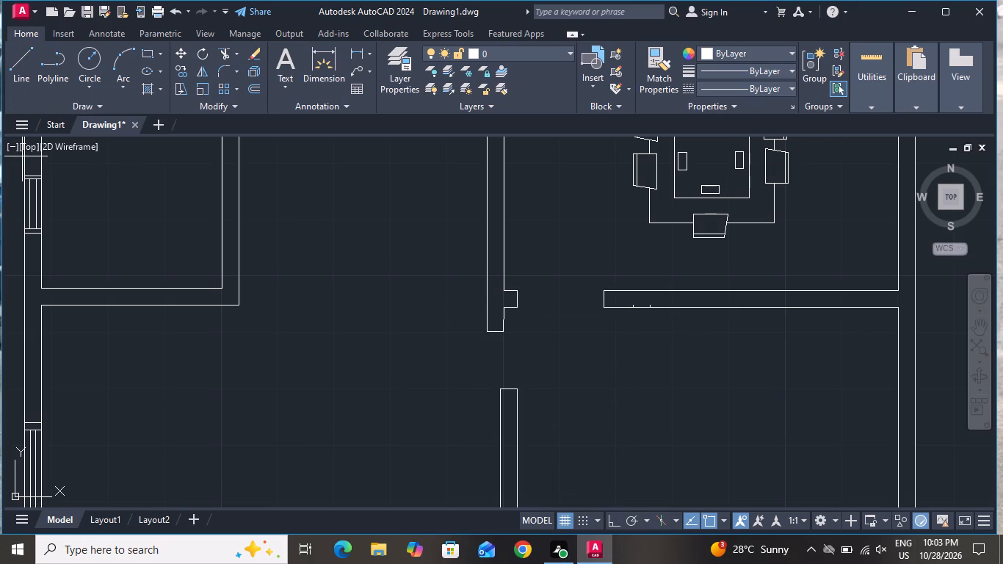
{"action": "scroll", "coordinate": [505, 281], "scroll_direction": "up", "scroll_amount": 2}
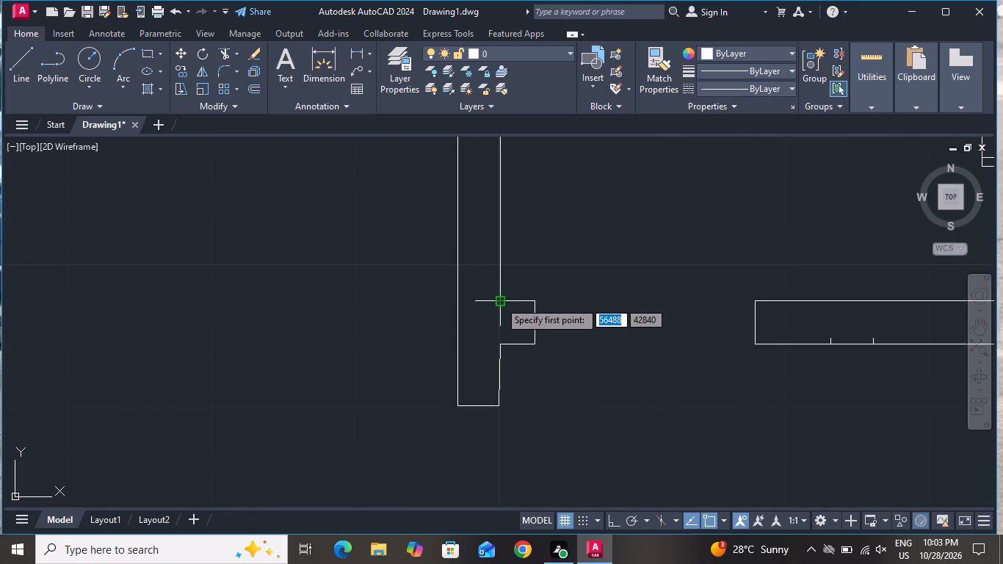
{"action": "left_click", "coordinate": [499, 301]}
{"action": "left_click", "coordinate": [457, 300]}
{"action": "right_click", "coordinate": [457, 300]}
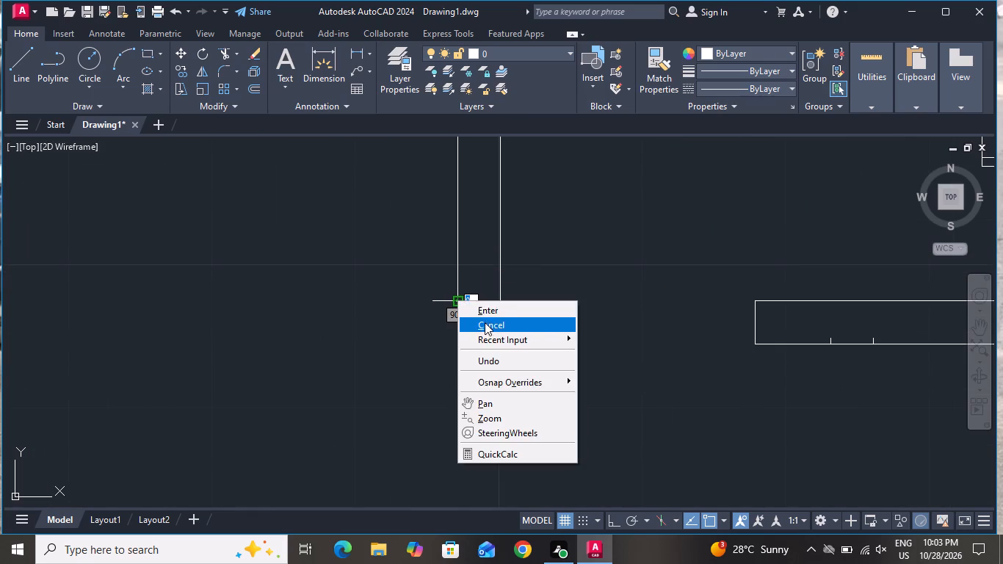
{"action": "left_click", "coordinate": [485, 322]}
Delete the slightly slanted short line joining the doorway stub's lower corner to the central wall's closing line.
{"action": "left_click", "coordinate": [483, 379]}
{"action": "left_click", "coordinate": [529, 376]}
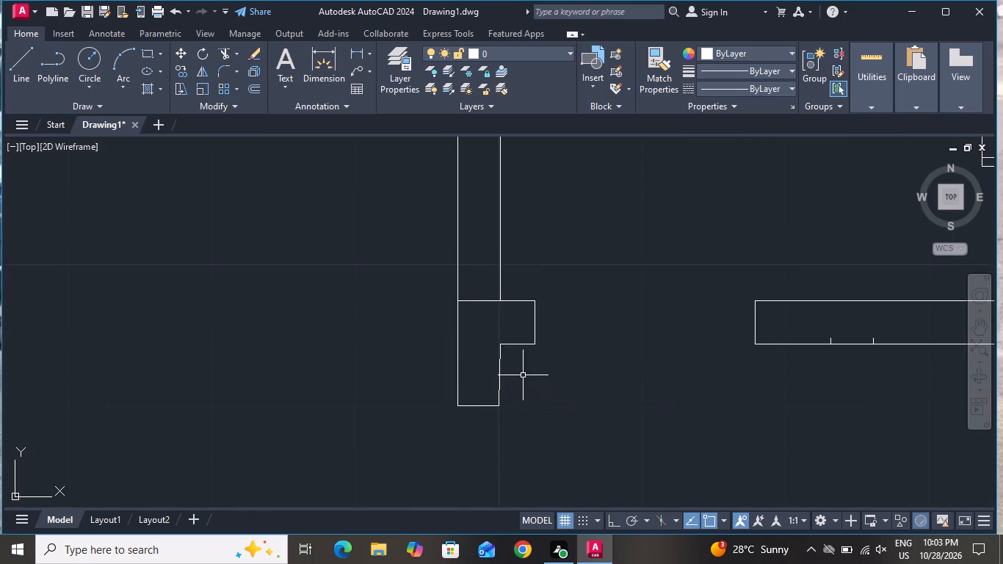
{"action": "left_click", "coordinate": [518, 375]}
{"action": "left_click", "coordinate": [469, 380]}
{"action": "key", "text": "Delete"}
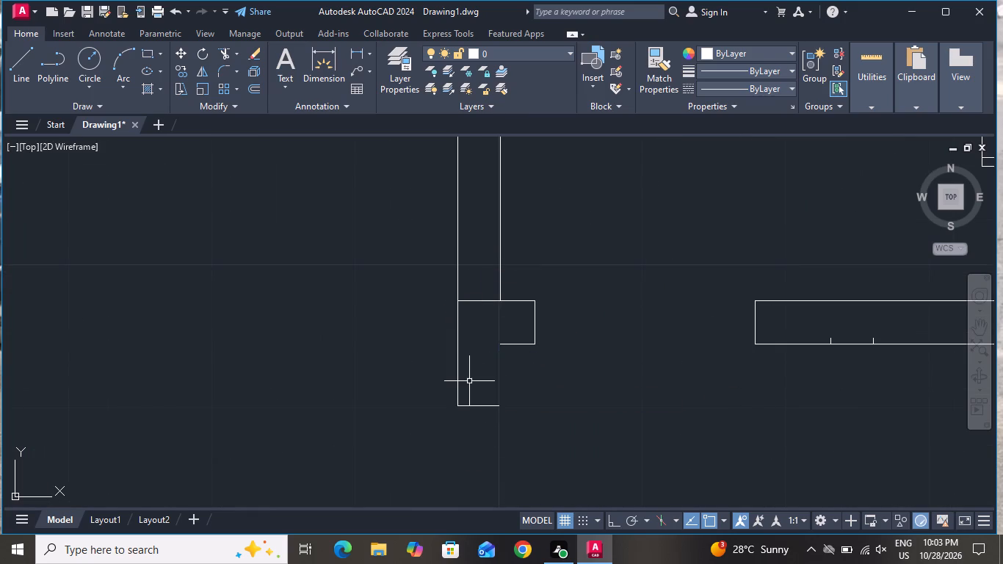
With ortho mode on, draw a vertical line from the doorway stub's lower inner corner down past the wall's closing line.
{"action": "left_click", "coordinate": [29, 66]}
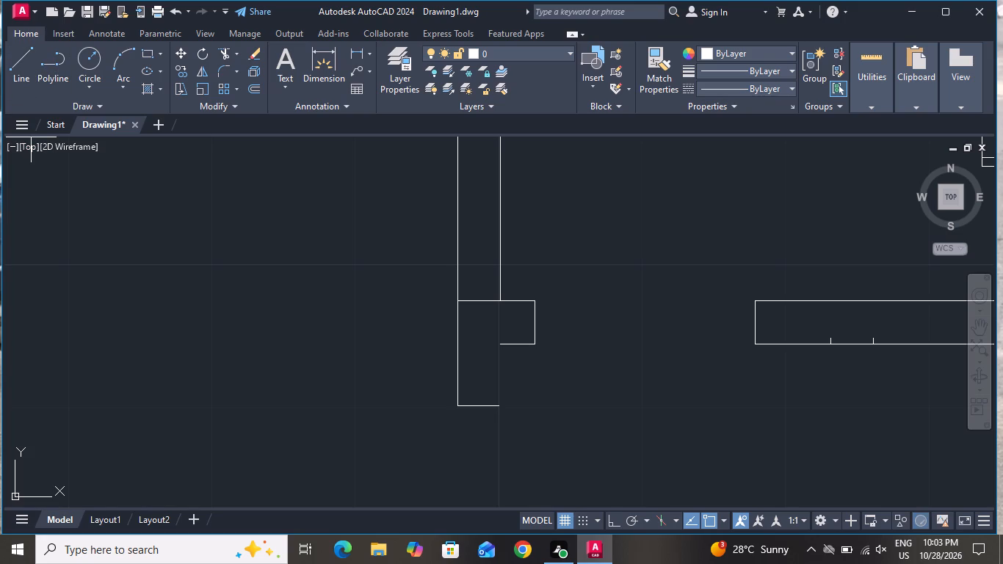
{"action": "left_click", "coordinate": [502, 341]}
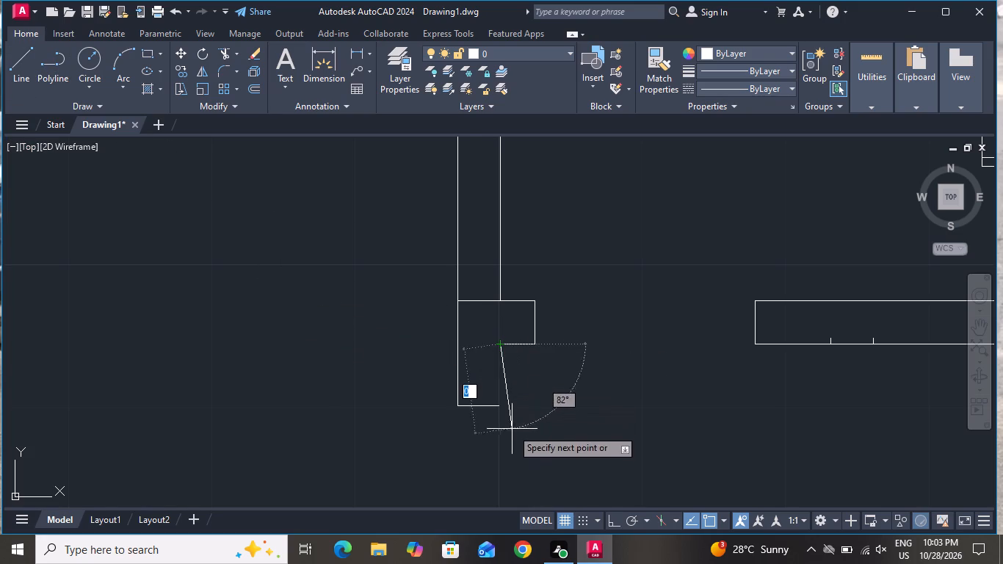
{"action": "left_click", "coordinate": [606, 521]}
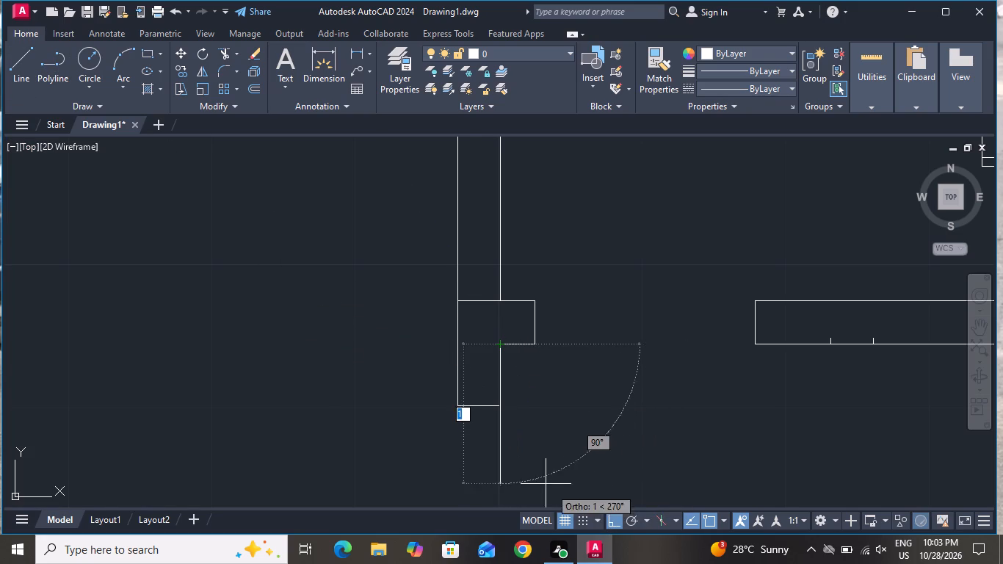
{"action": "scroll", "coordinate": [488, 423], "scroll_direction": "up", "scroll_amount": 4}
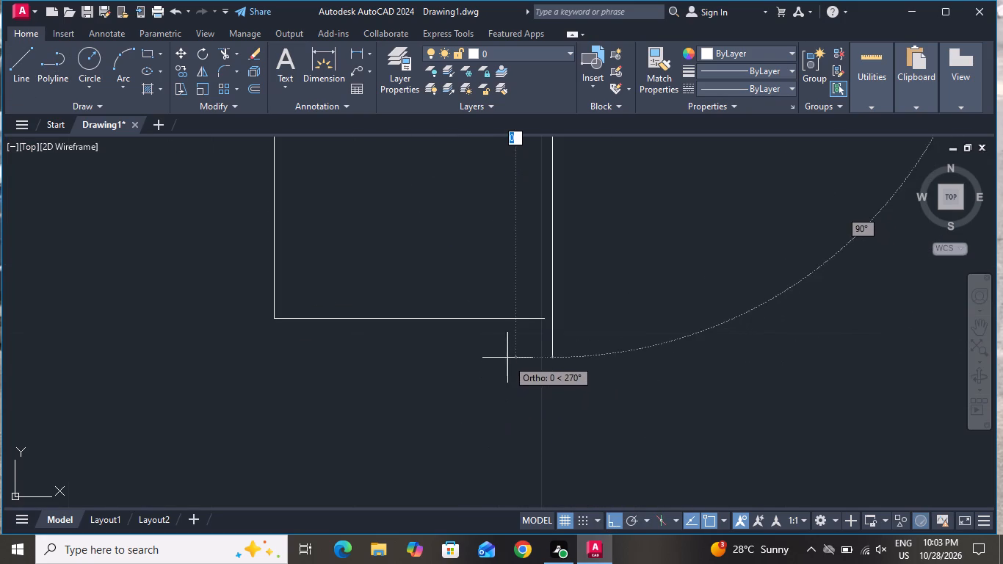
{"action": "left_click", "coordinate": [508, 357]}
{"action": "right_click", "coordinate": [508, 357]}
{"action": "left_click", "coordinate": [585, 384]}
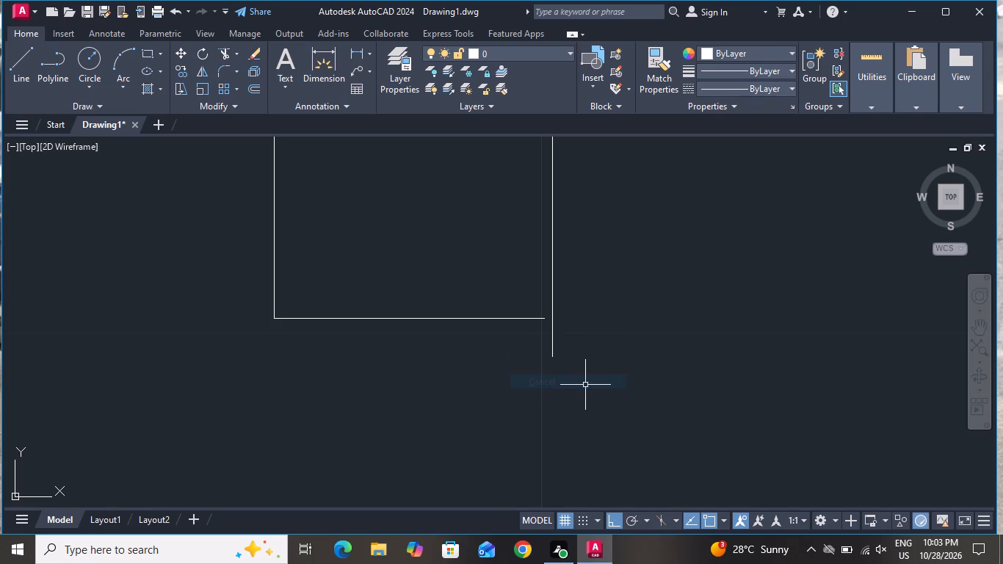
Extend the horizontal closing line at the wall's lower end to meet the new vertical line.
{"action": "type", "text": "ex"}
{"action": "key", "text": "space"}
{"action": "key", "text": "space"}
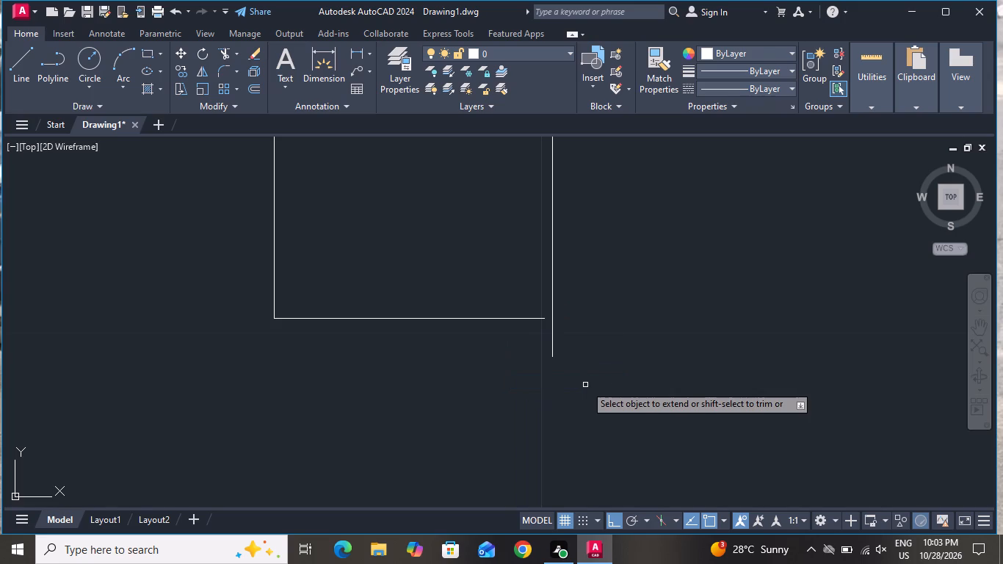
{"action": "left_click", "coordinate": [507, 309]}
{"action": "left_click", "coordinate": [507, 337]}
{"action": "right_click", "coordinate": [507, 339]}
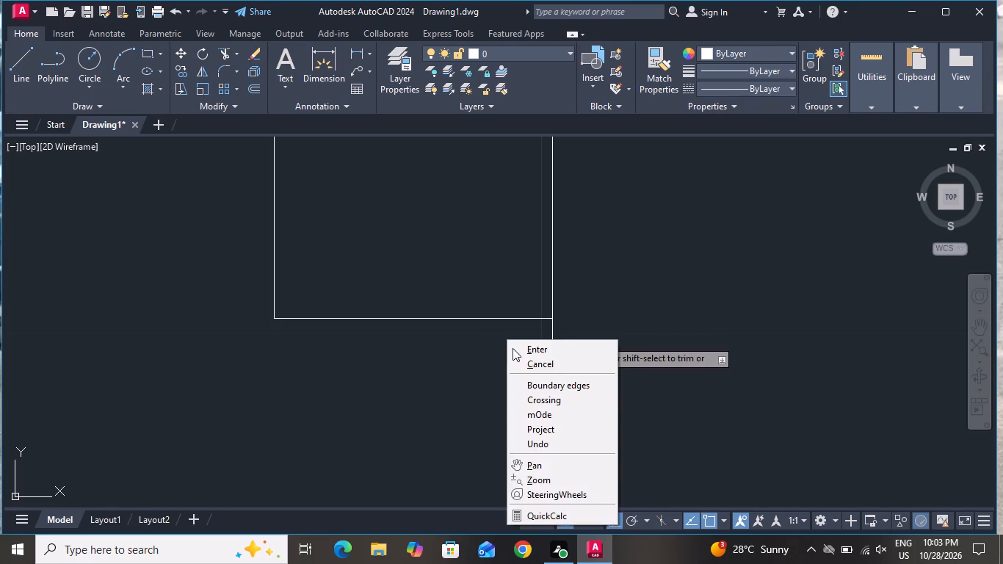
{"action": "left_click", "coordinate": [524, 362]}
Trim the vertical line's overhang below the closing line of the central wall stub.
{"action": "left_click", "coordinate": [227, 57]}
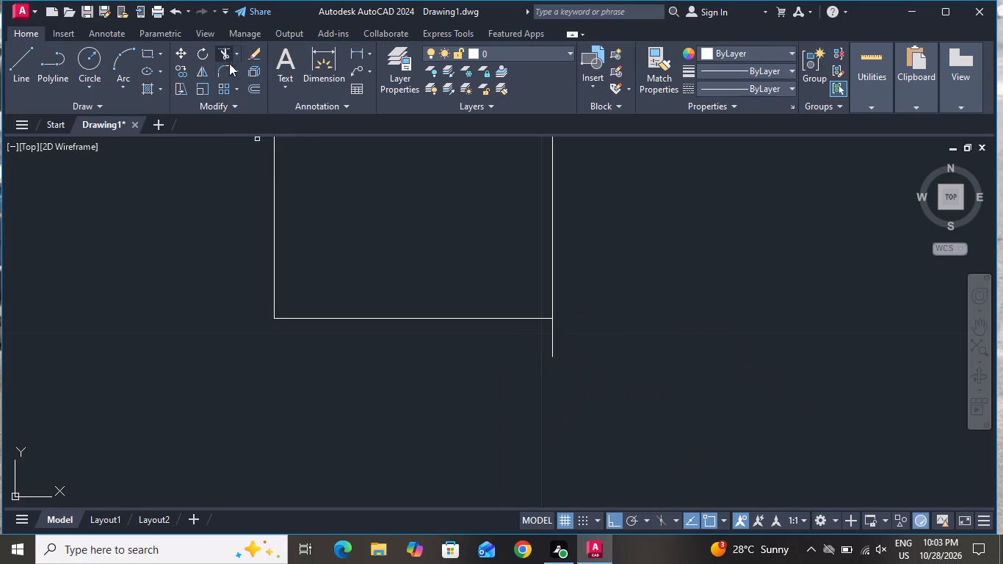
{"action": "left_click", "coordinate": [503, 352]}
{"action": "left_click", "coordinate": [588, 302]}
{"action": "scroll", "coordinate": [551, 411], "scroll_direction": "down", "scroll_amount": 2}
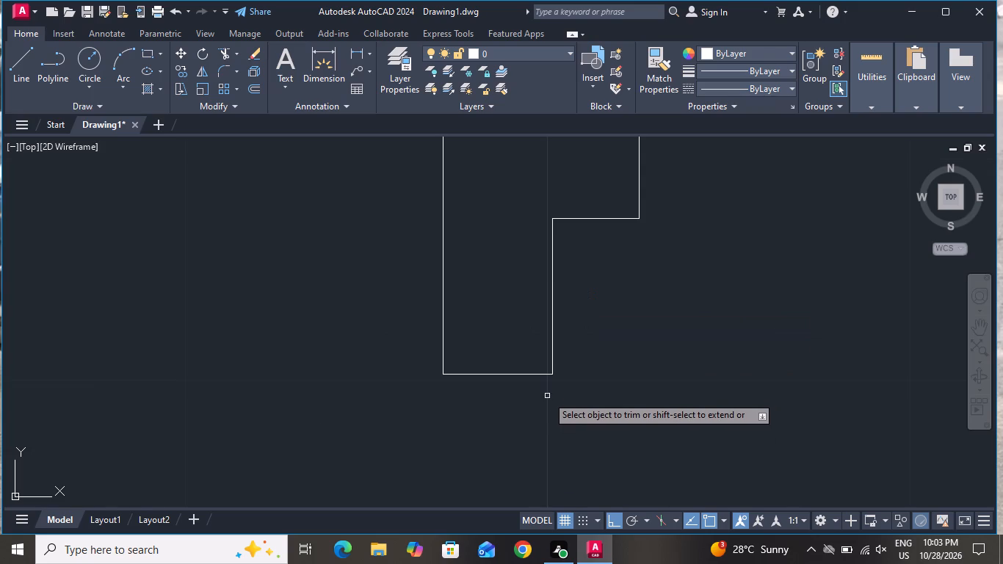
{"action": "scroll", "coordinate": [547, 396], "scroll_direction": "down", "scroll_amount": 2}
{"action": "scroll", "coordinate": [537, 299], "scroll_direction": "down", "scroll_amount": 1}
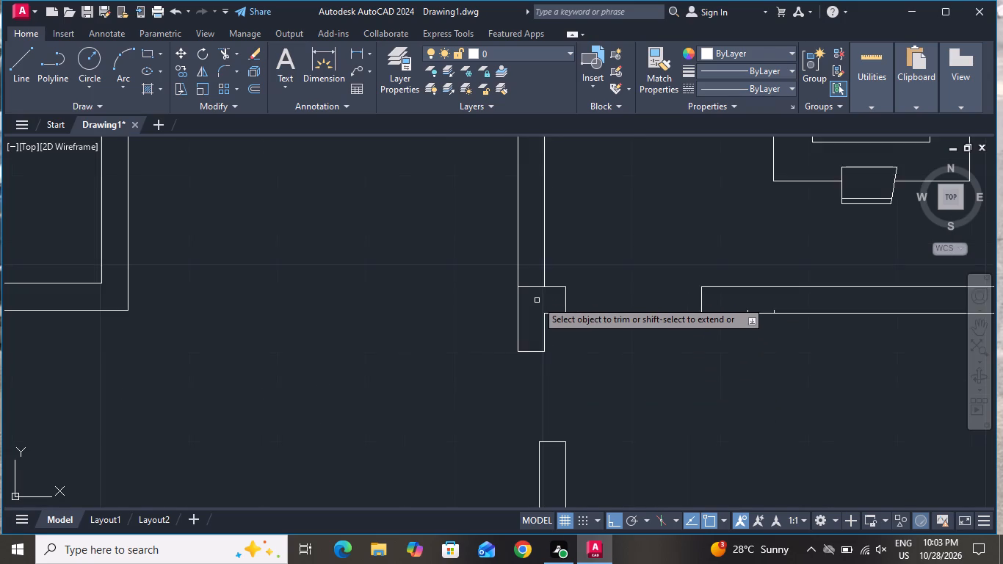
{"action": "scroll", "coordinate": [537, 300], "scroll_direction": "down", "scroll_amount": 2}
{"action": "right_click", "coordinate": [550, 242]}
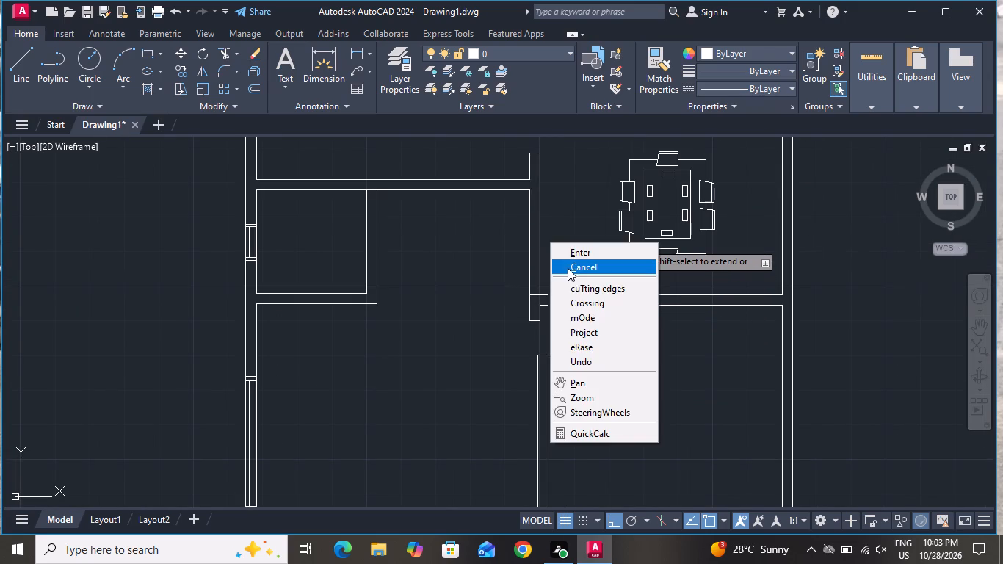
{"action": "left_click", "coordinate": [568, 268]}
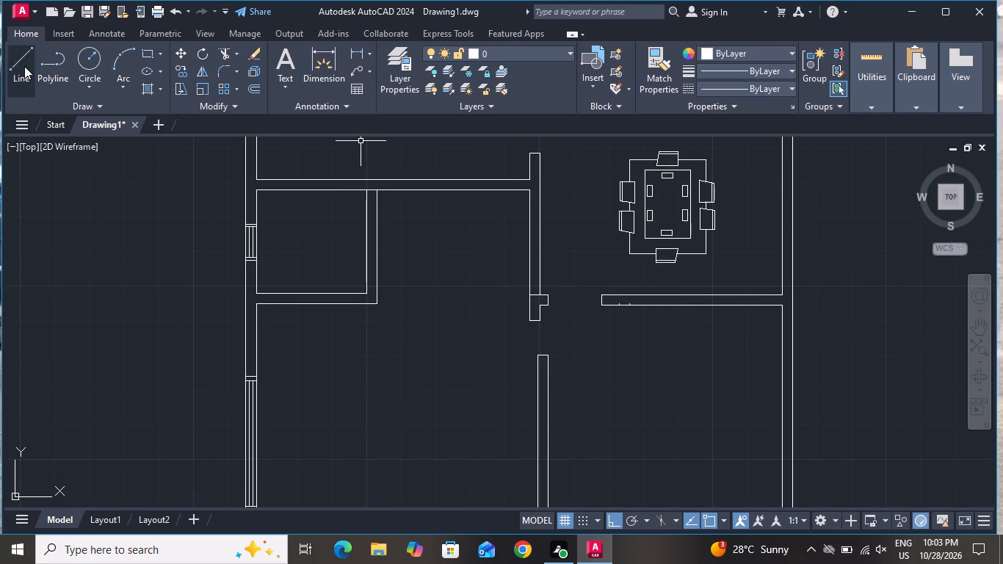
Draw a horizontal line across the central wall, continuing the lower edge of the left bedroom's bottom wall.
{"action": "left_click", "coordinate": [24, 66]}
{"action": "scroll", "coordinate": [488, 189], "scroll_direction": "up", "scroll_amount": 2}
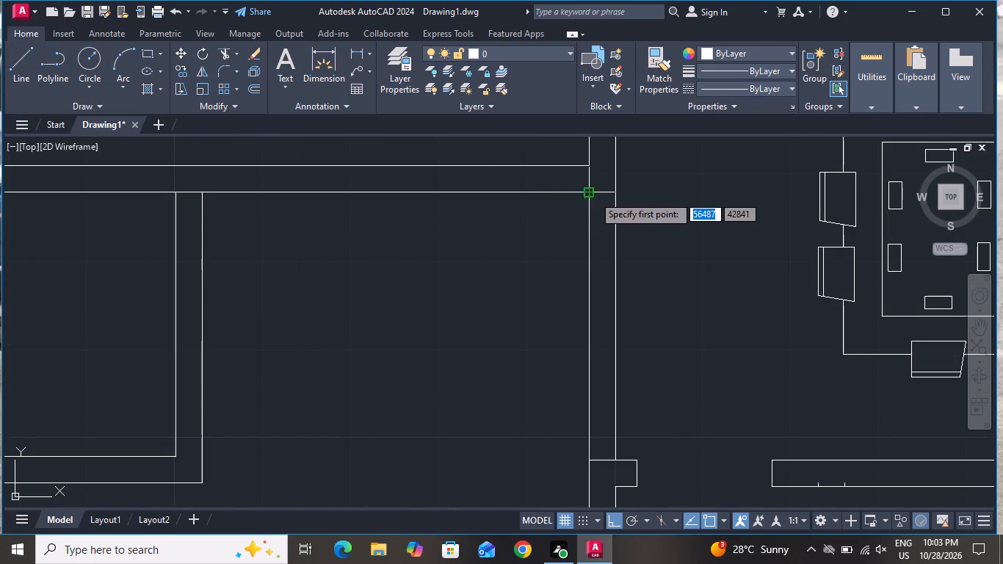
{"action": "left_click", "coordinate": [587, 195]}
{"action": "left_click", "coordinate": [615, 197]}
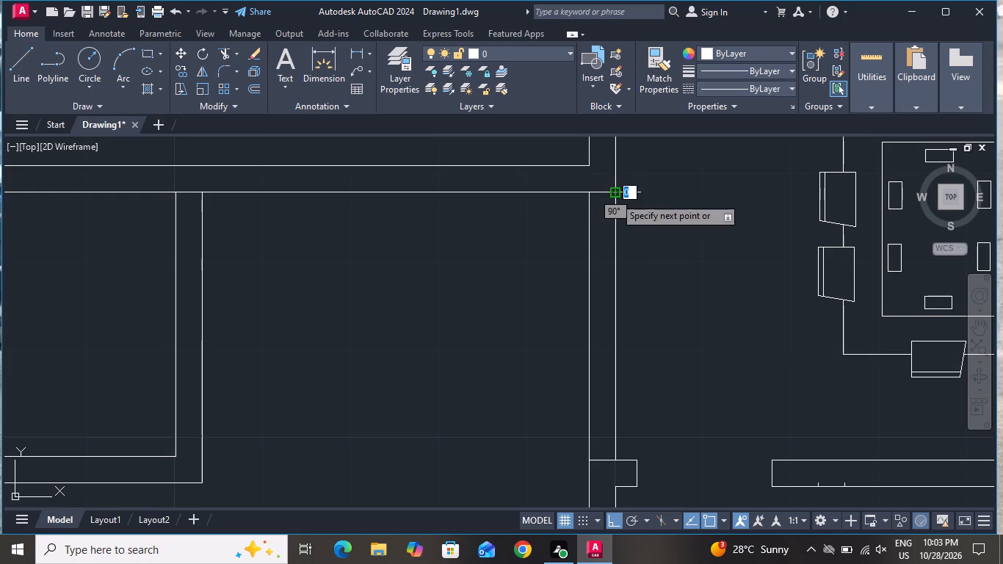
{"action": "right_click", "coordinate": [615, 197]}
{"action": "left_click", "coordinate": [618, 220]}
Trim both central wall lines between the bedroom wall junction and the L-shaped stub to open the passage beside the dining table.
{"action": "left_click", "coordinate": [224, 56]}
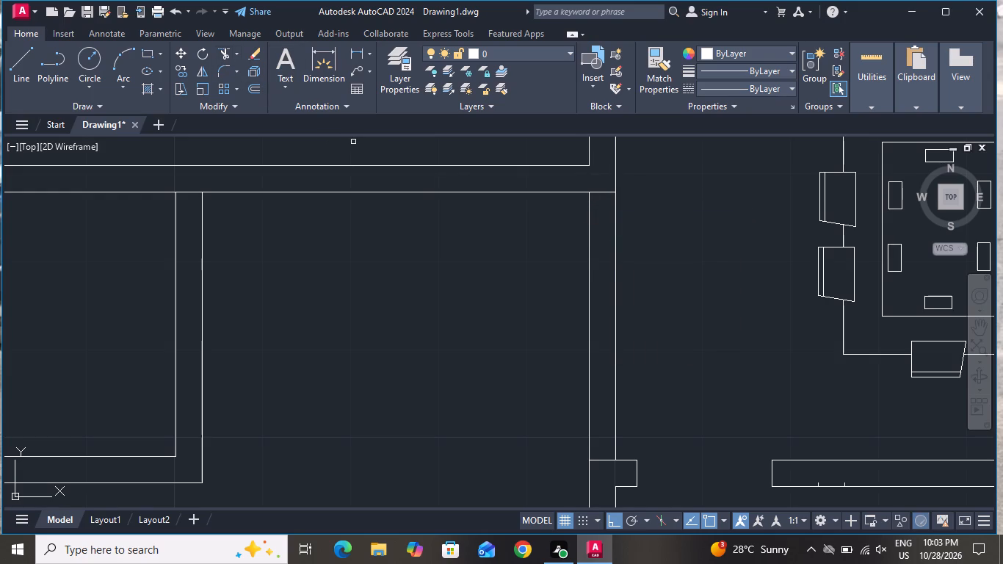
{"action": "scroll", "coordinate": [524, 267], "scroll_direction": "down", "scroll_amount": 1}
{"action": "left_click", "coordinate": [593, 274]}
{"action": "left_click", "coordinate": [524, 318]}
{"action": "scroll", "coordinate": [543, 278], "scroll_direction": "down", "scroll_amount": 2}
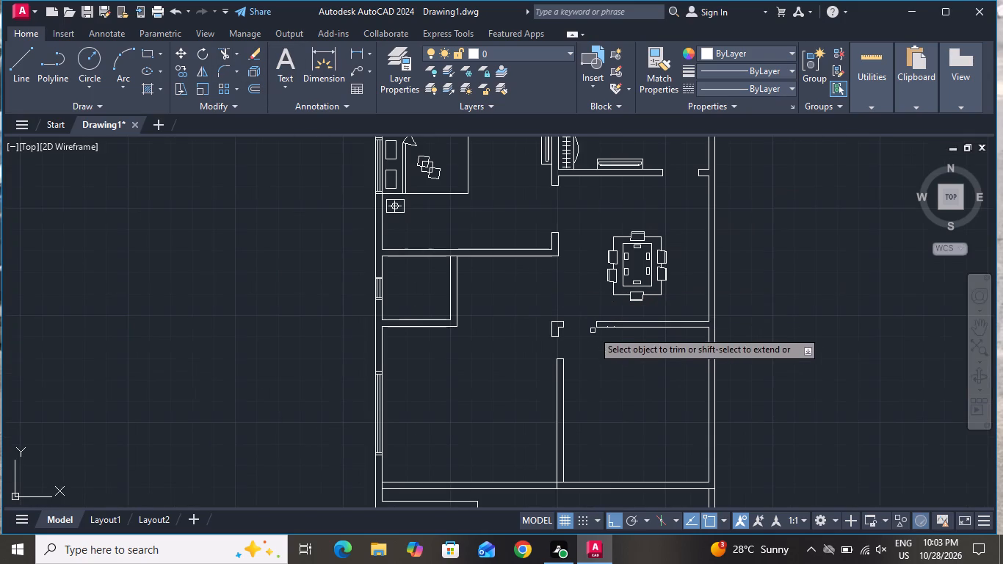
Trim away the two short leftover tick lines inside the wall below the dining table.
{"action": "scroll", "coordinate": [592, 342], "scroll_direction": "up", "scroll_amount": 1}
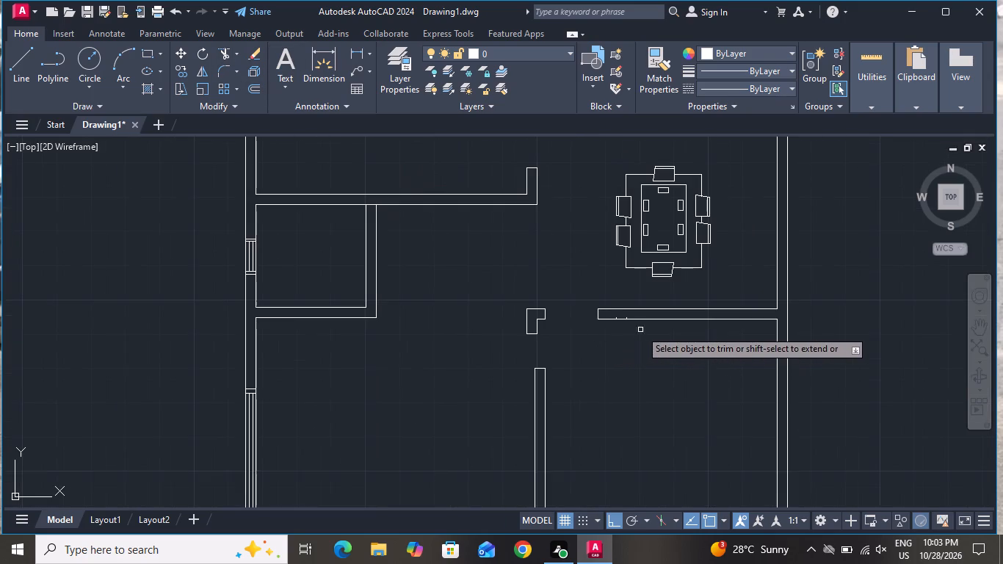
{"action": "scroll", "coordinate": [640, 329], "scroll_direction": "up", "scroll_amount": 7}
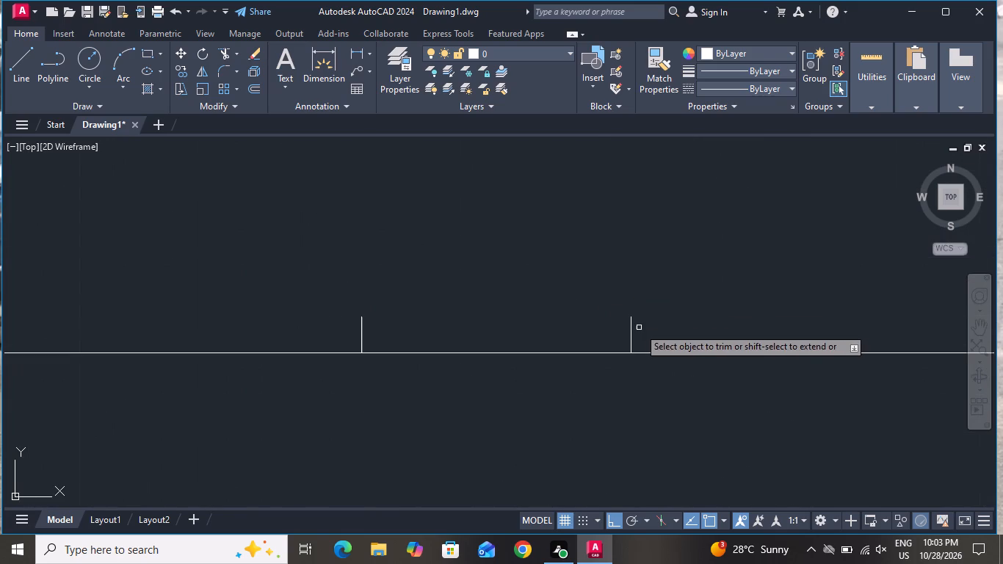
{"action": "left_click", "coordinate": [644, 326]}
{"action": "left_click", "coordinate": [308, 319]}
{"action": "scroll", "coordinate": [660, 306], "scroll_direction": "down", "scroll_amount": 4}
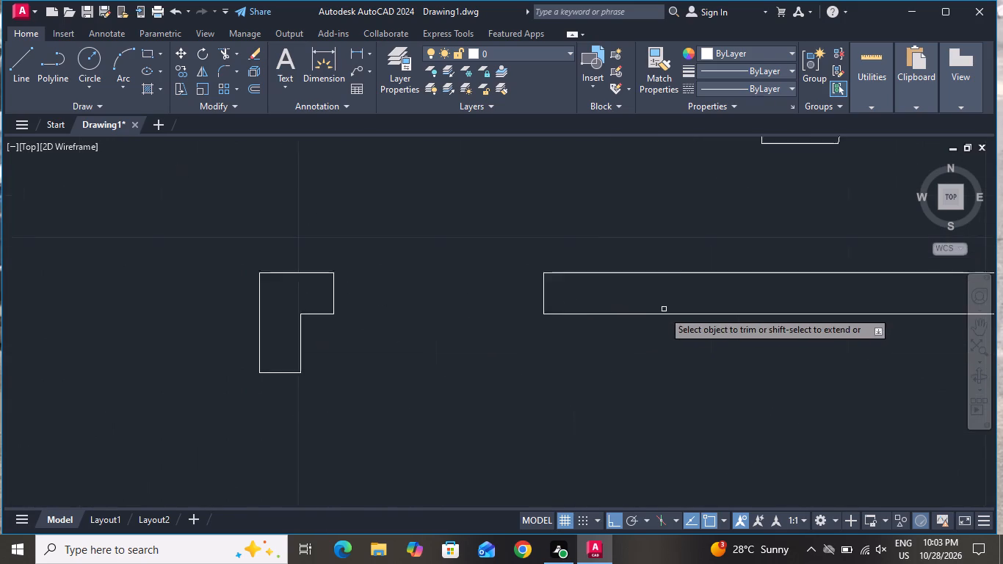
Trim the short line segment between the small room's side wall lines where they meet the bedroom's bottom wall.
{"action": "scroll", "coordinate": [662, 314], "scroll_direction": "down", "scroll_amount": 3}
{"action": "scroll", "coordinate": [482, 347], "scroll_direction": "down", "scroll_amount": 2}
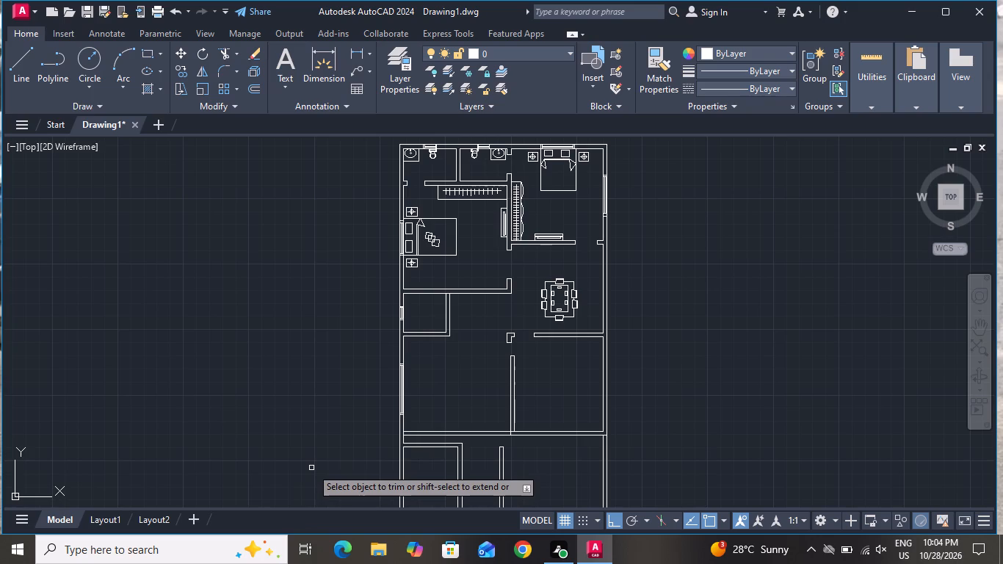
{"action": "scroll", "coordinate": [463, 484], "scroll_direction": "down", "scroll_amount": 1}
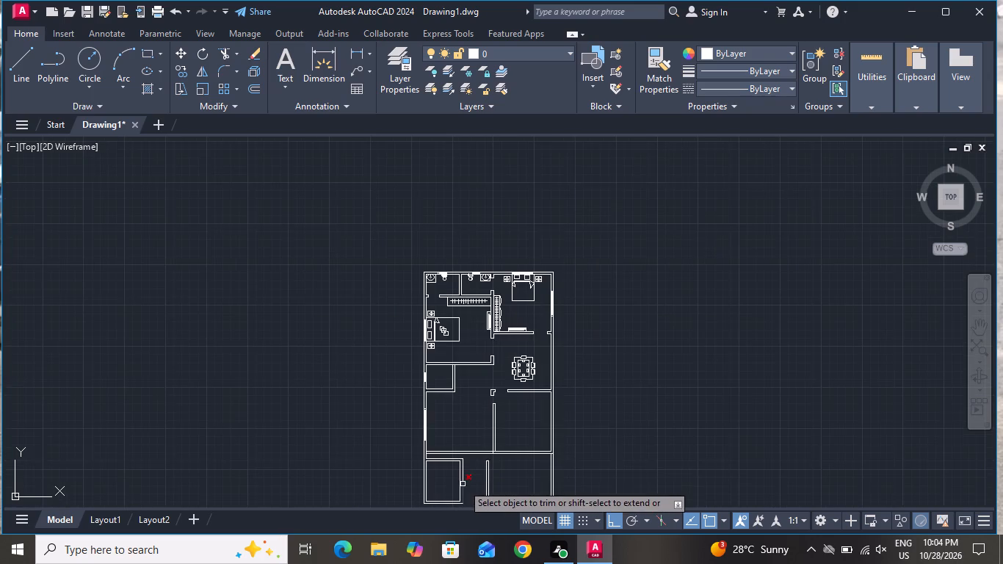
{"action": "scroll", "coordinate": [432, 366], "scroll_direction": "up", "scroll_amount": 3}
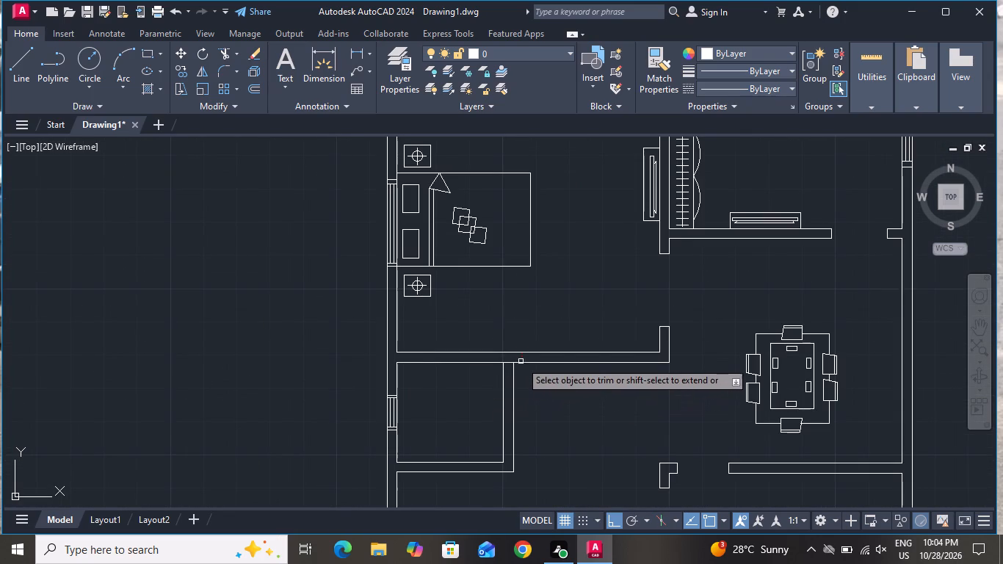
{"action": "left_click", "coordinate": [510, 362]}
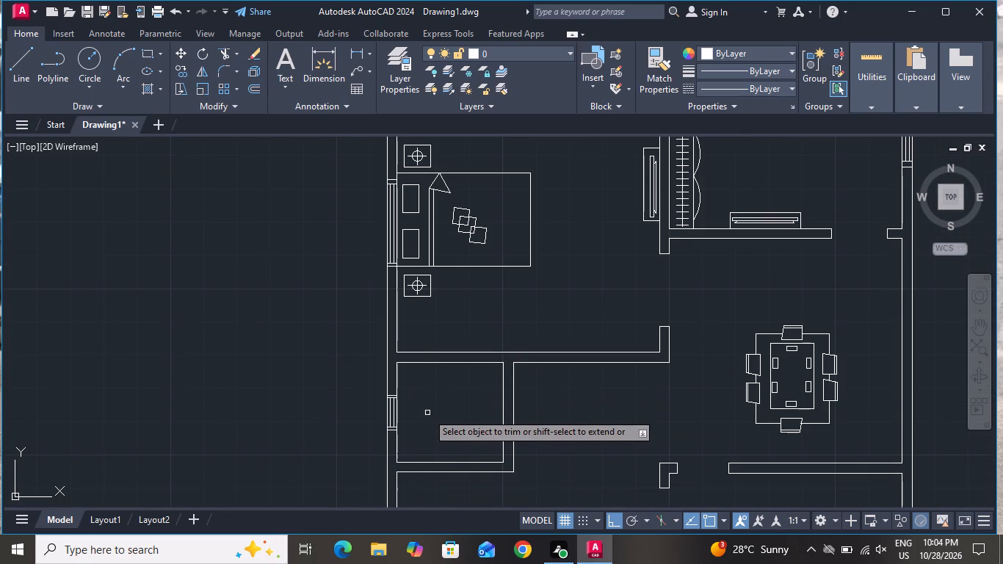
{"action": "right_click", "coordinate": [427, 412]}
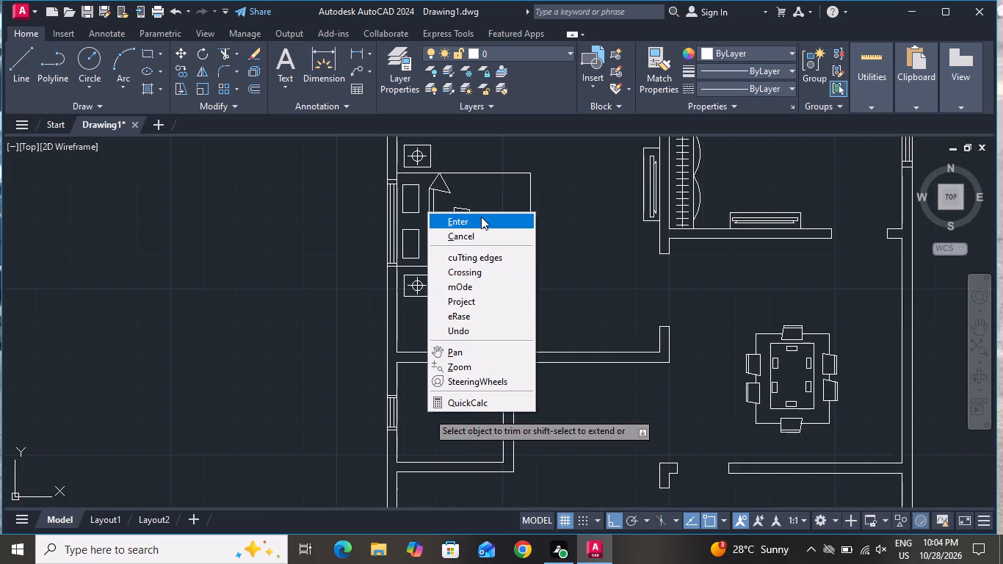
{"action": "left_click", "coordinate": [482, 217]}
Draw a short horizontal jamb line across the small room's inner side wall, just below its upper junction.
{"action": "left_click", "coordinate": [12, 62]}
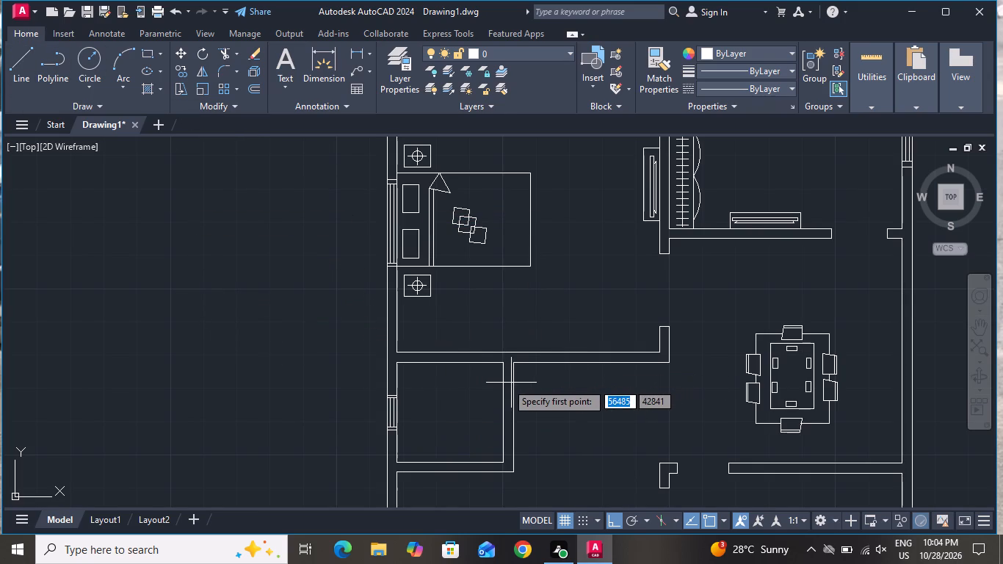
{"action": "scroll", "coordinate": [507, 383], "scroll_direction": "up", "scroll_amount": 2}
{"action": "left_click", "coordinate": [496, 359]}
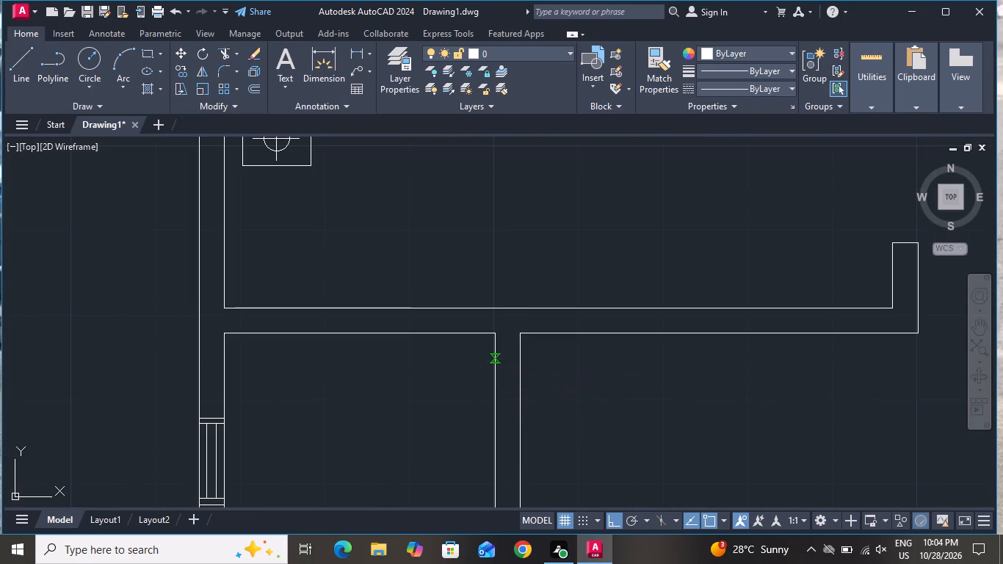
{"action": "left_click", "coordinate": [519, 359]}
{"action": "right_click", "coordinate": [519, 360]}
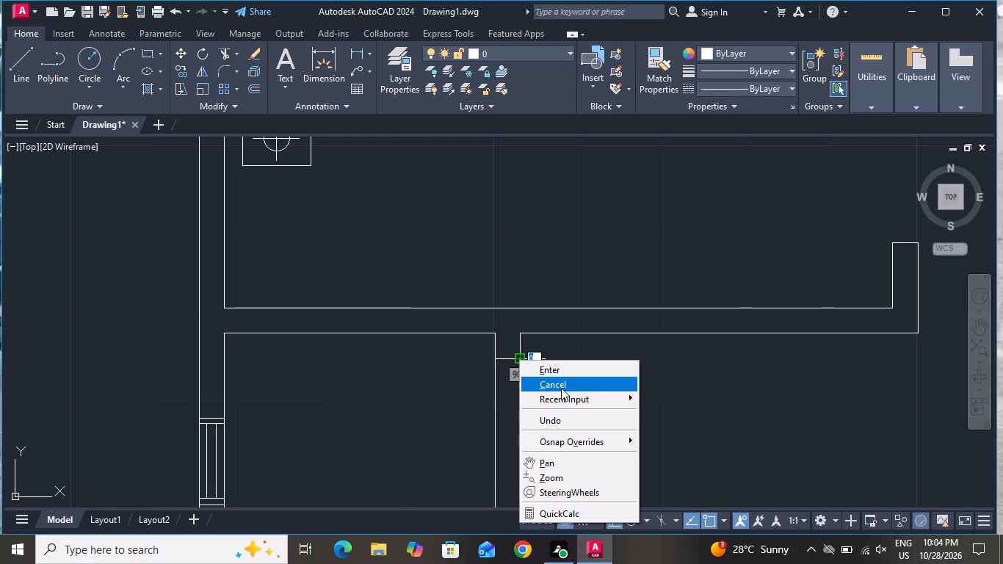
{"action": "left_click", "coordinate": [561, 387]}
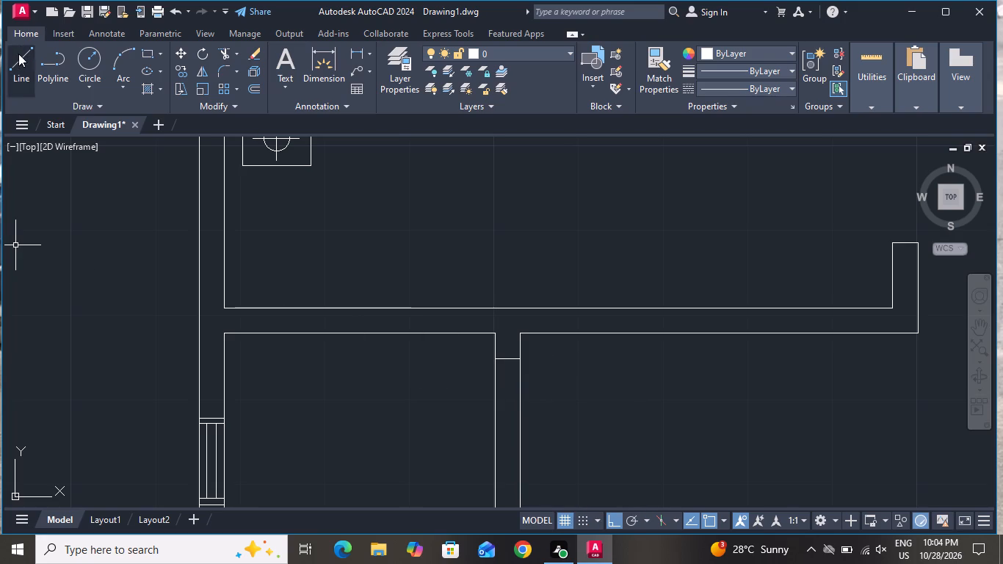
Draw a second short horizontal jamb line across the same side wall, some distance above the small room's lower corner.
{"action": "left_click", "coordinate": [18, 54]}
{"action": "scroll", "coordinate": [303, 199], "scroll_direction": "down", "scroll_amount": 3}
{"action": "scroll", "coordinate": [377, 309], "scroll_direction": "up", "scroll_amount": 2}
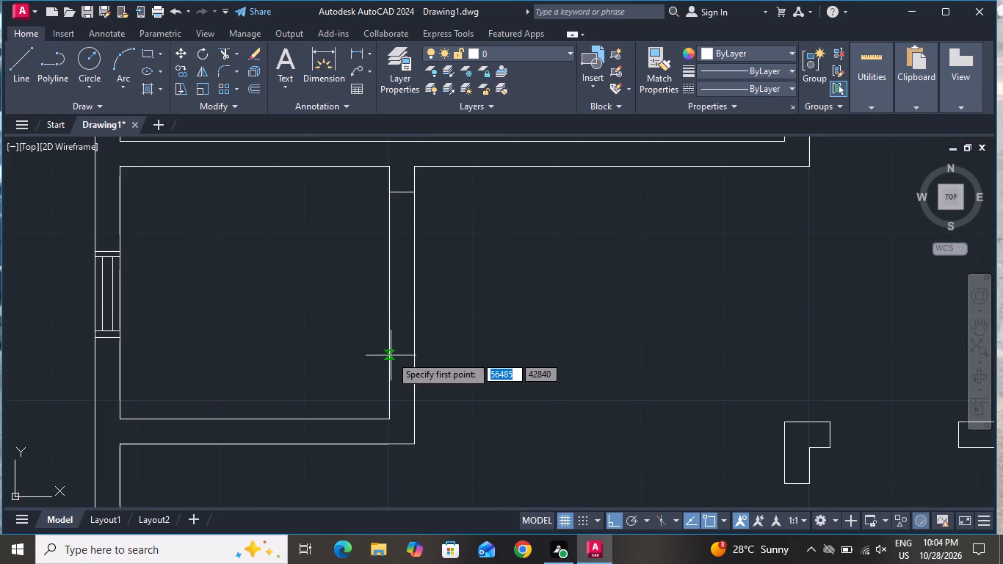
{"action": "left_click", "coordinate": [388, 342]}
{"action": "left_click", "coordinate": [410, 339]}
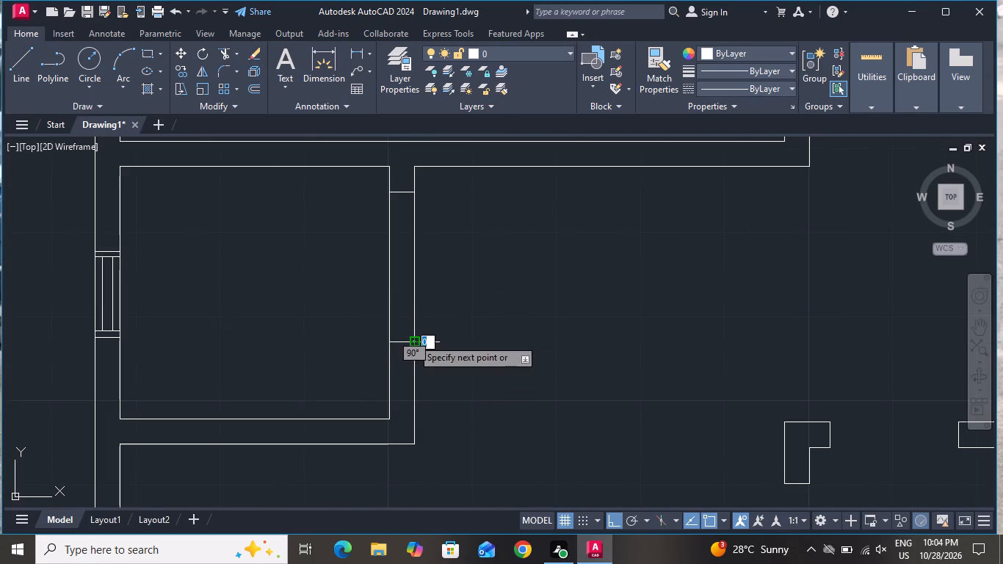
{"action": "right_click", "coordinate": [412, 339]}
{"action": "left_click", "coordinate": [437, 358]}
{"action": "scroll", "coordinate": [480, 331], "scroll_direction": "down", "scroll_amount": 2}
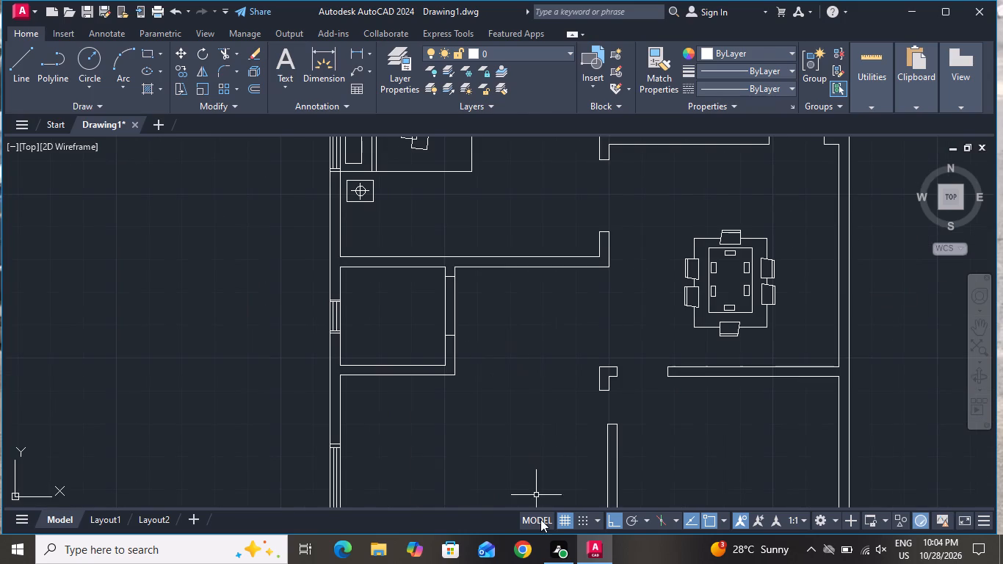
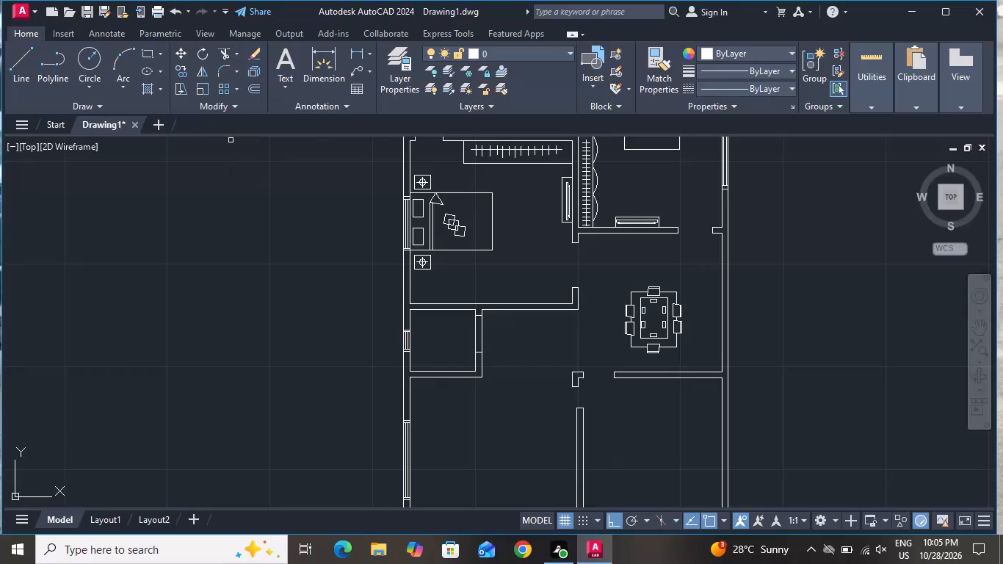
Trim both side wall lines between the two jamb lines to open the small room's doorway.
{"action": "left_click", "coordinate": [485, 336]}
{"action": "left_click", "coordinate": [455, 339]}
{"action": "right_click", "coordinate": [460, 337]}
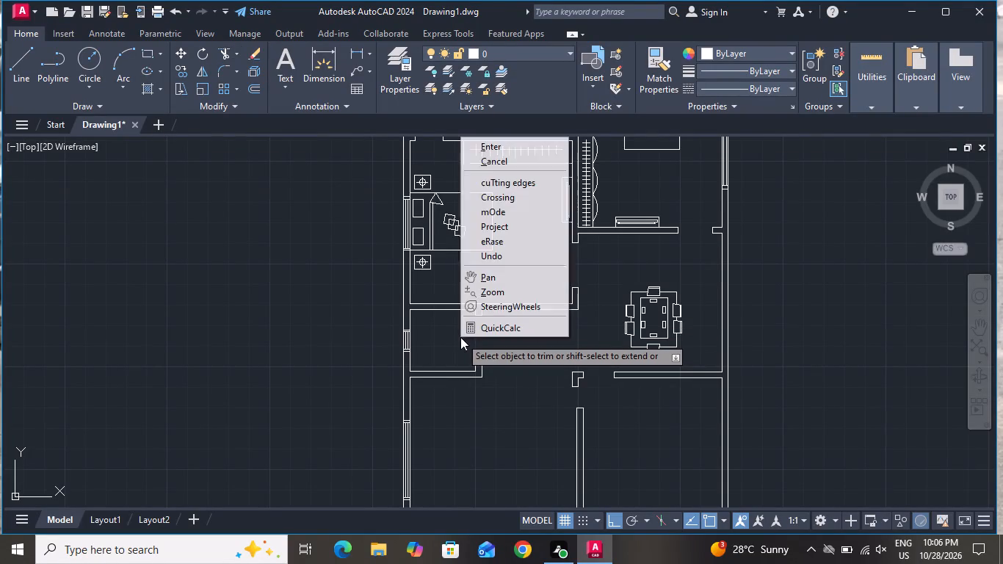
{"action": "left_click", "coordinate": [507, 166]}
Copy the toilet from the upper-left bathroom straight down into the small room below the bedroom.
{"action": "scroll", "coordinate": [519, 330], "scroll_direction": "down", "scroll_amount": 1}
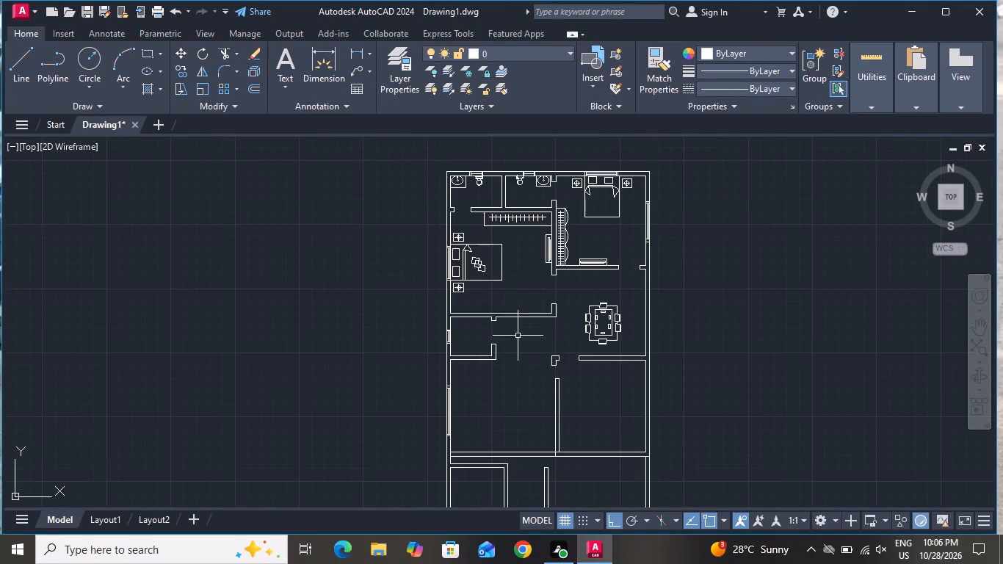
{"action": "scroll", "coordinate": [482, 164], "scroll_direction": "up", "scroll_amount": 2}
{"action": "left_click", "coordinate": [471, 200]}
{"action": "left_click", "coordinate": [465, 212]}
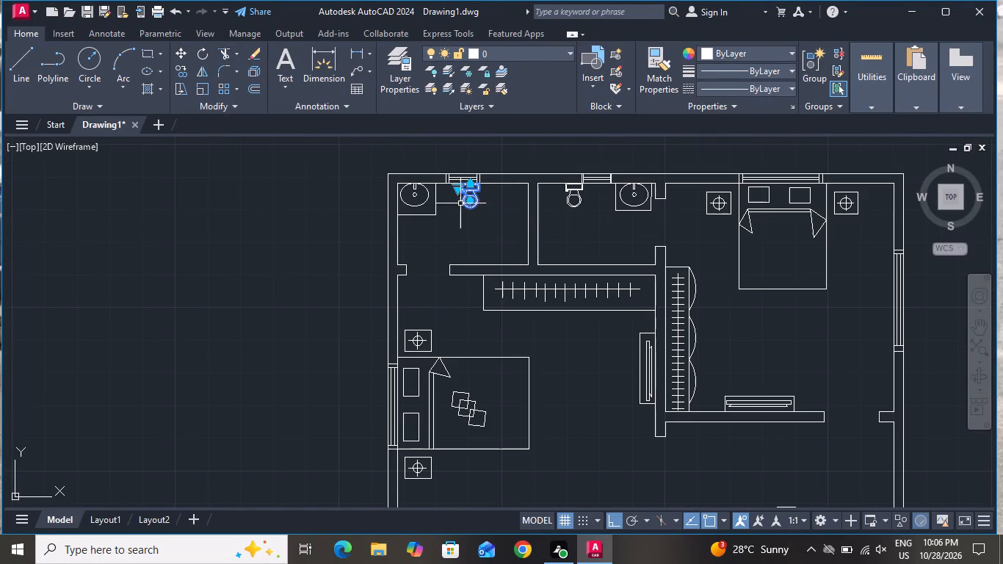
{"action": "left_click", "coordinate": [181, 76]}
{"action": "left_click", "coordinate": [466, 195]}
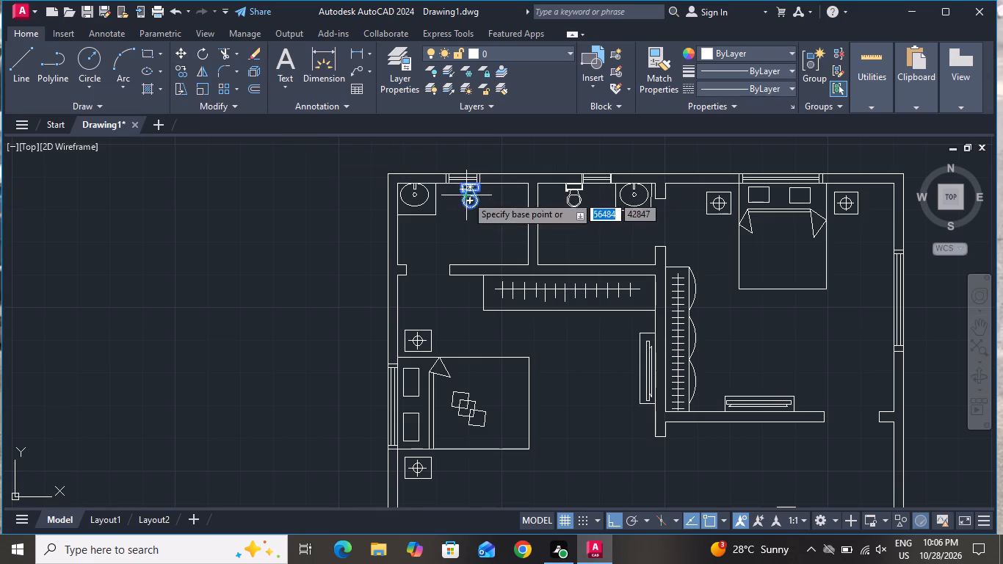
{"action": "scroll", "coordinate": [430, 372], "scroll_direction": "down", "scroll_amount": 2}
{"action": "scroll", "coordinate": [419, 431], "scroll_direction": "up", "scroll_amount": 2}
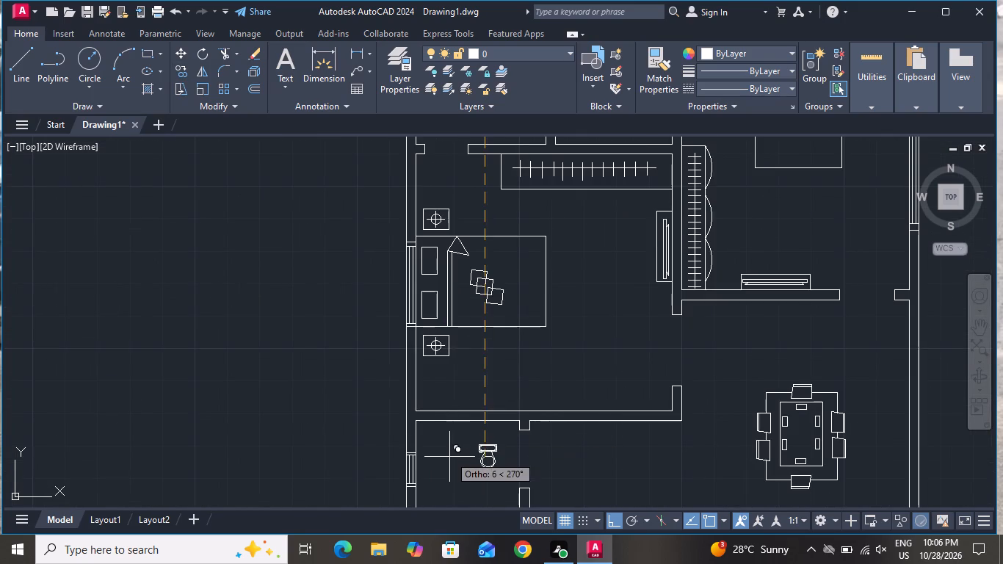
{"action": "left_click", "coordinate": [449, 458]}
{"action": "right_click", "coordinate": [450, 458]}
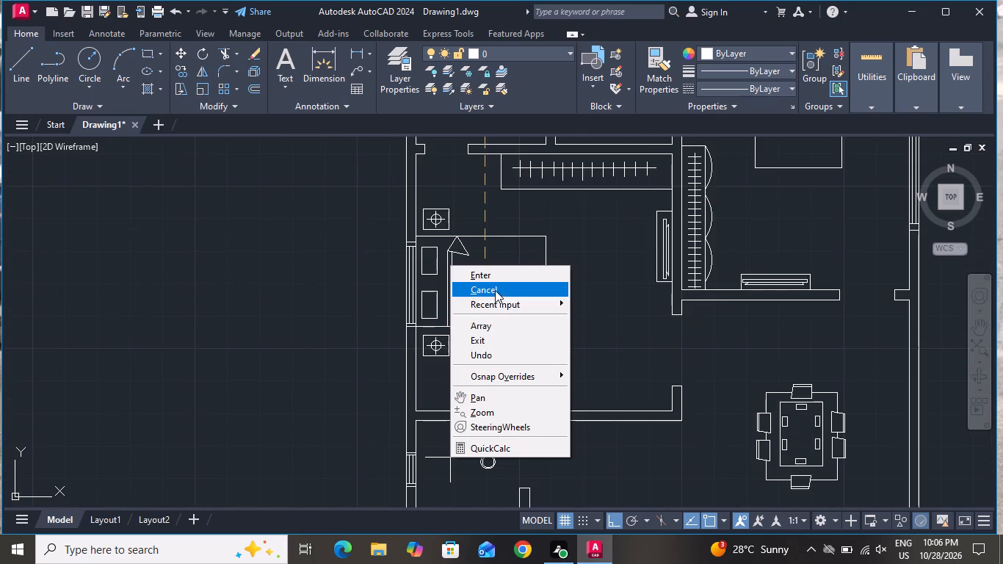
{"action": "left_click", "coordinate": [494, 291]}
Scale up the copied toilet in the small room slightly, using a base point just below the bowl.
{"action": "scroll", "coordinate": [481, 422], "scroll_direction": "down", "scroll_amount": 2}
{"action": "scroll", "coordinate": [490, 458], "scroll_direction": "up", "scroll_amount": 2}
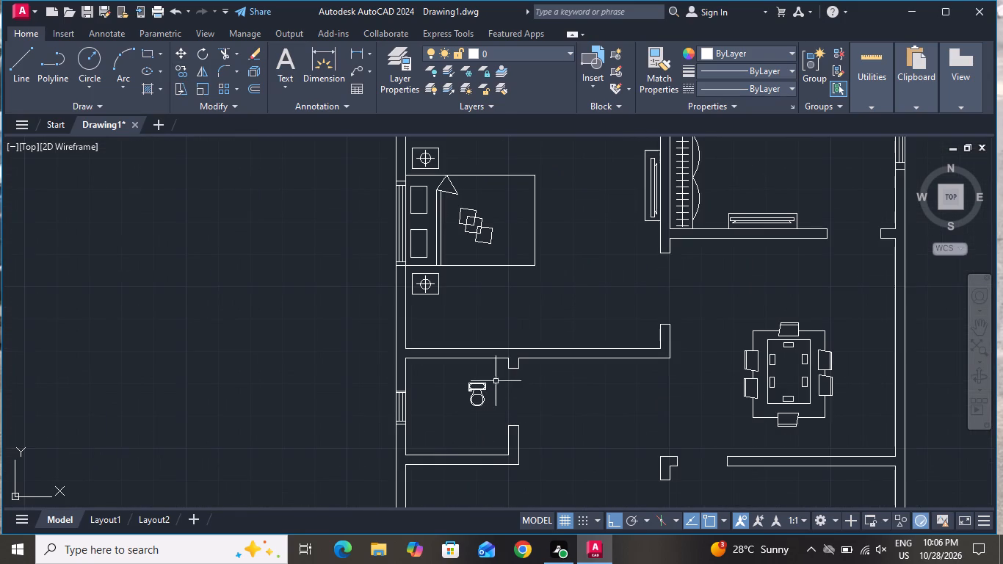
{"action": "left_click", "coordinate": [496, 381]}
{"action": "left_click", "coordinate": [453, 415]}
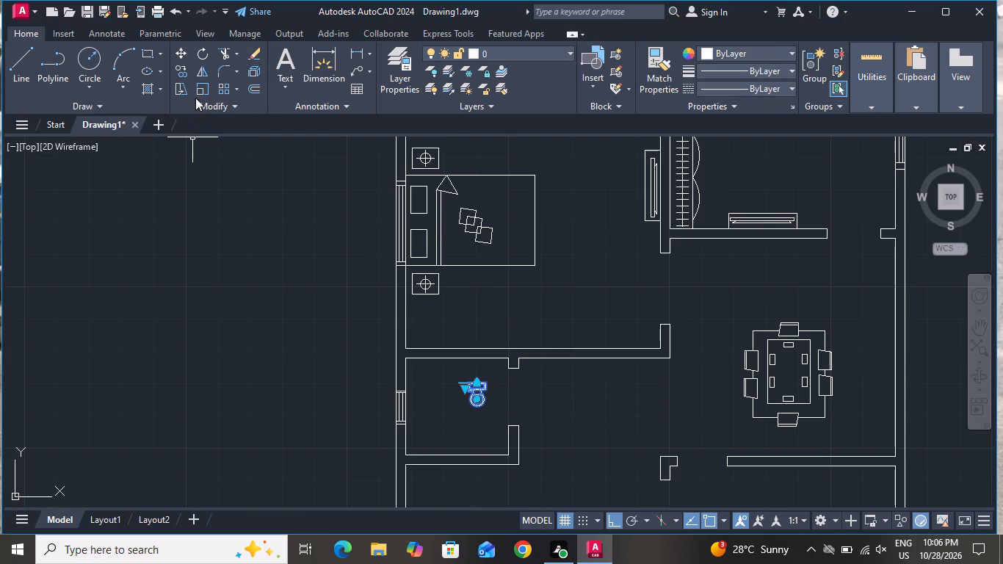
{"action": "left_click", "coordinate": [199, 89]}
{"action": "left_click", "coordinate": [474, 414]}
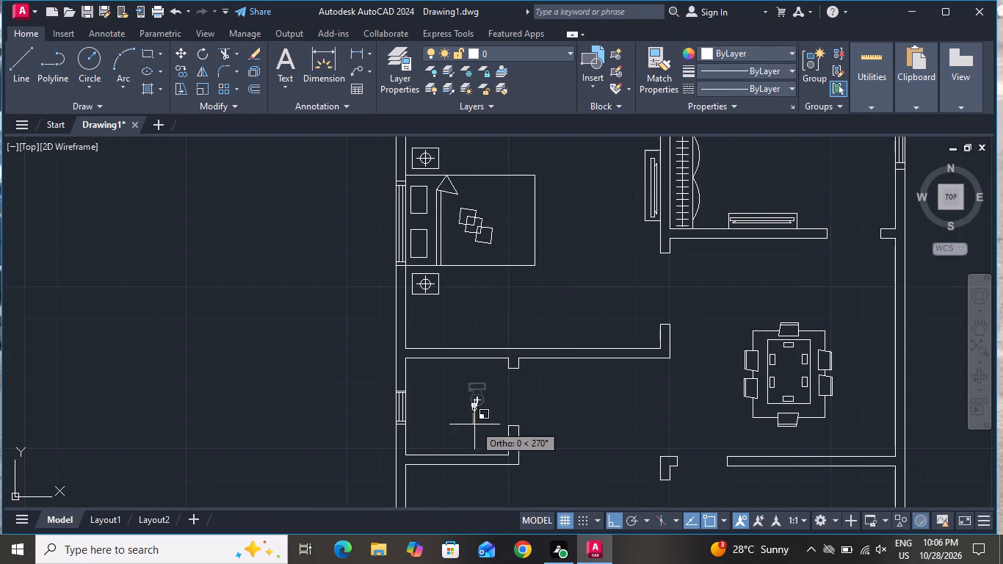
{"action": "left_click", "coordinate": [457, 463]}
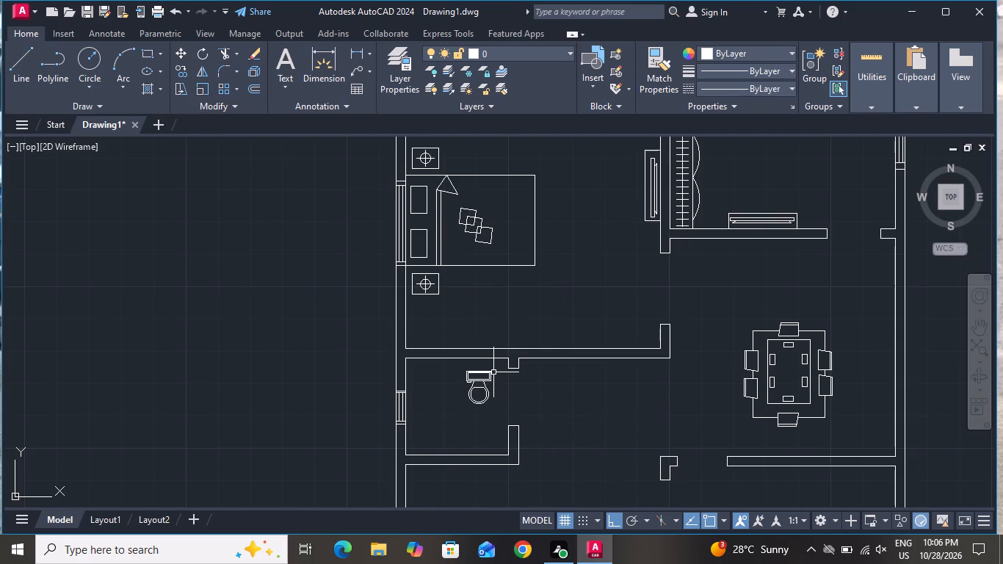
Rotate the small room's toilet 90° counterclockwise so its tank faces the outer window wall.
{"action": "left_click", "coordinate": [493, 372]}
{"action": "left_click", "coordinate": [431, 418]}
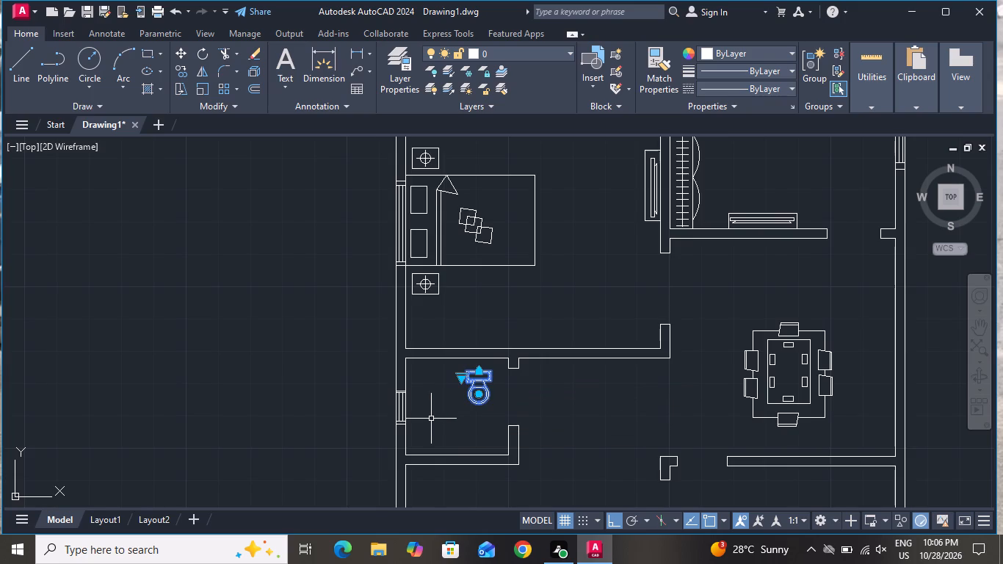
{"action": "left_click", "coordinate": [206, 52]}
{"action": "left_click", "coordinate": [457, 369]}
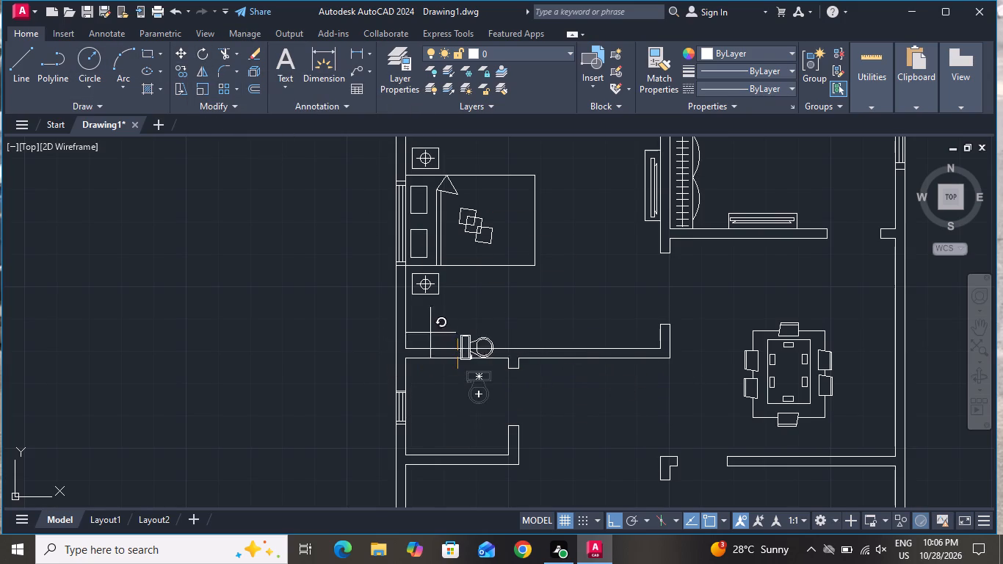
{"action": "left_click", "coordinate": [467, 325]}
Move the rotated toilet by its tank's back midpoint to the middle of the small room's window, with Ortho off.
{"action": "left_click", "coordinate": [471, 340]}
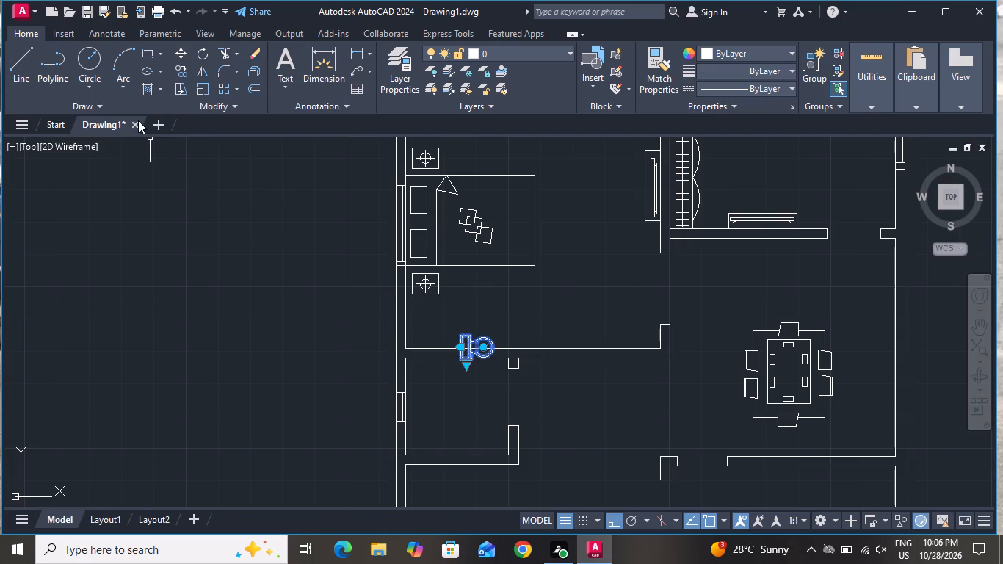
{"action": "left_click", "coordinate": [184, 54]}
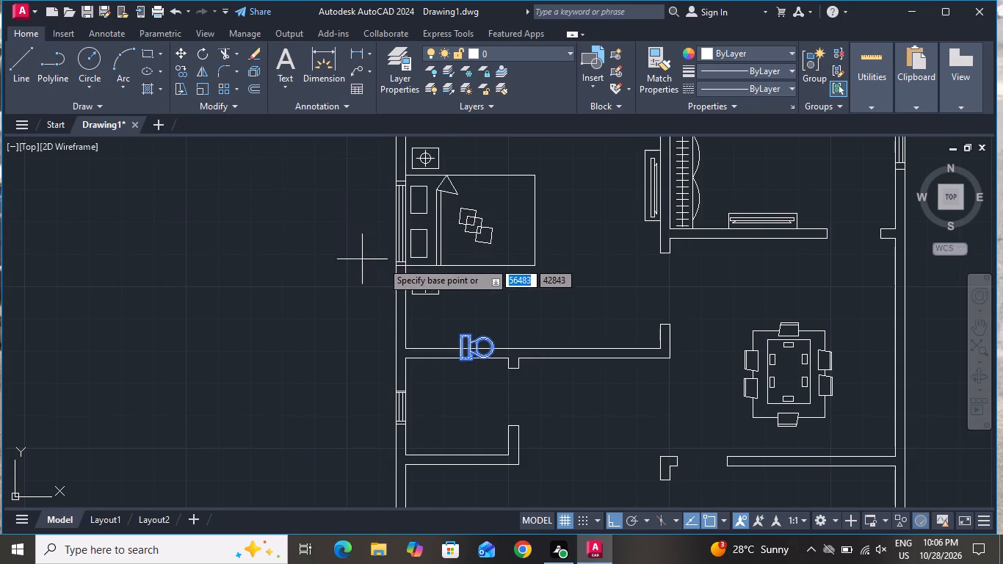
{"action": "scroll", "coordinate": [446, 351], "scroll_direction": "up", "scroll_amount": 2}
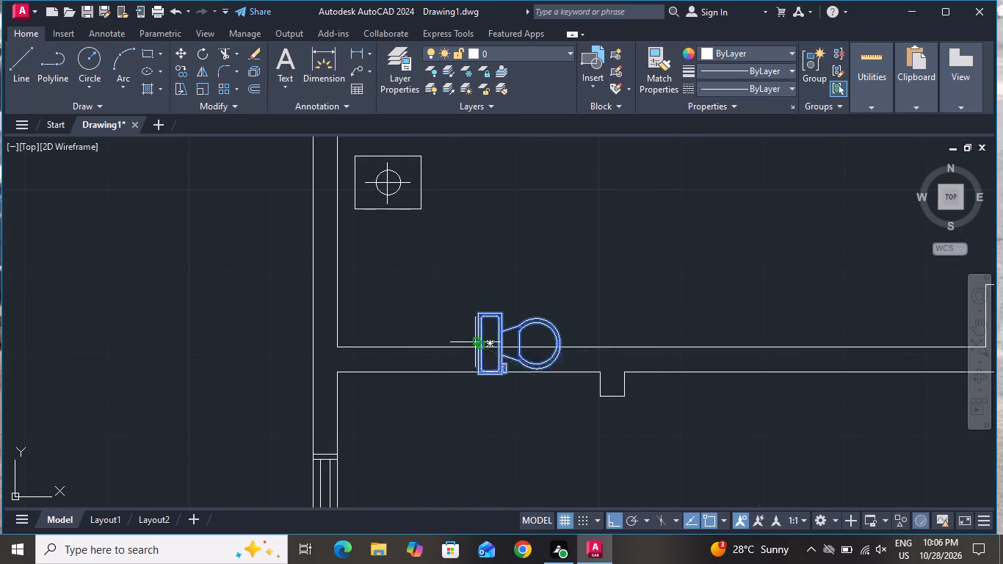
{"action": "left_click", "coordinate": [475, 342]}
{"action": "scroll", "coordinate": [421, 288], "scroll_direction": "down", "scroll_amount": 1}
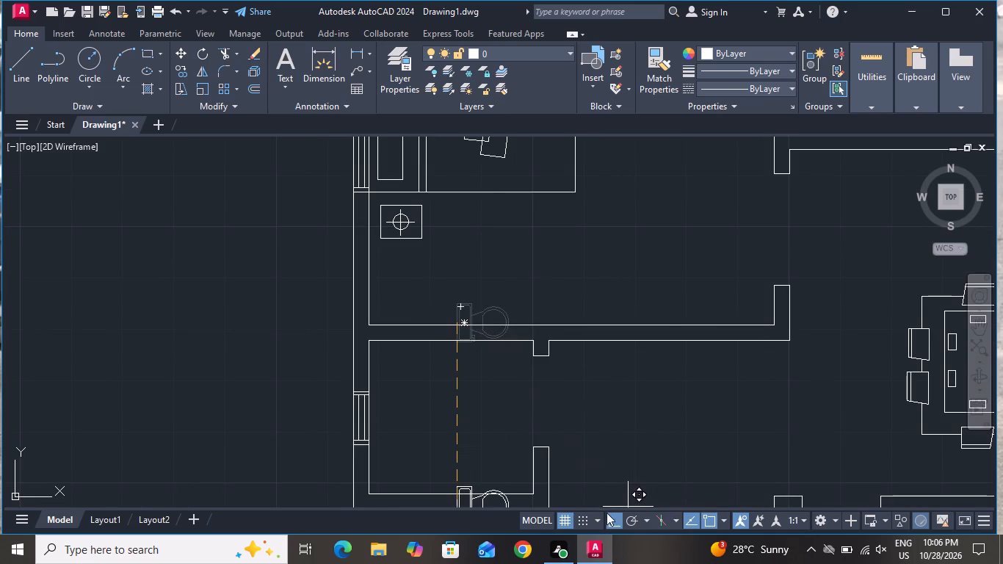
{"action": "left_click", "coordinate": [606, 513]}
{"action": "scroll", "coordinate": [387, 421], "scroll_direction": "up", "scroll_amount": 2}
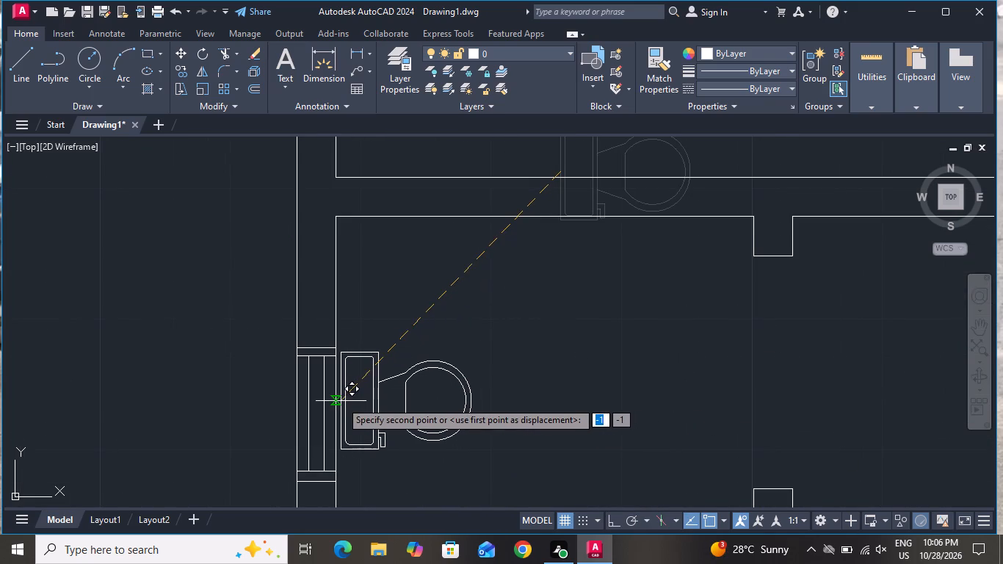
{"action": "left_click", "coordinate": [335, 401]}
Draw a small rectangular basin outline against the small room's upper wall, between the toilet and the doorway stub.
{"action": "scroll", "coordinate": [385, 372], "scroll_direction": "down", "scroll_amount": 2}
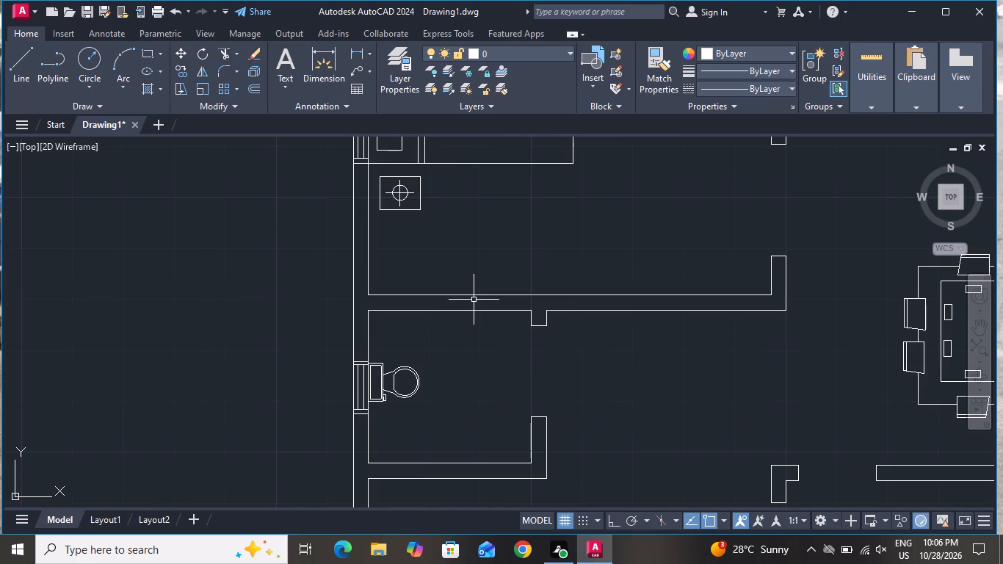
{"action": "scroll", "coordinate": [474, 303], "scroll_direction": "down", "scroll_amount": 2}
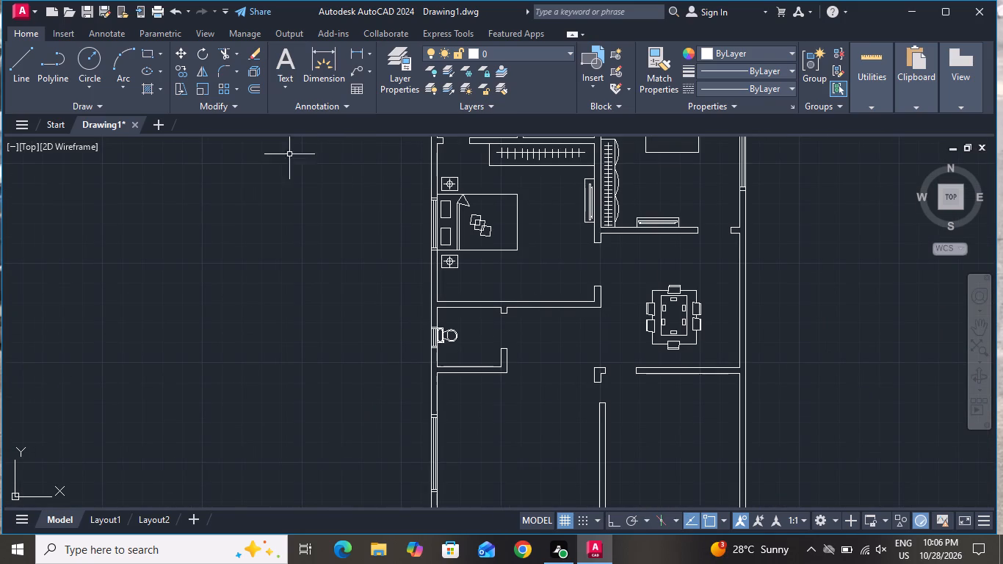
{"action": "left_click", "coordinate": [148, 53]}
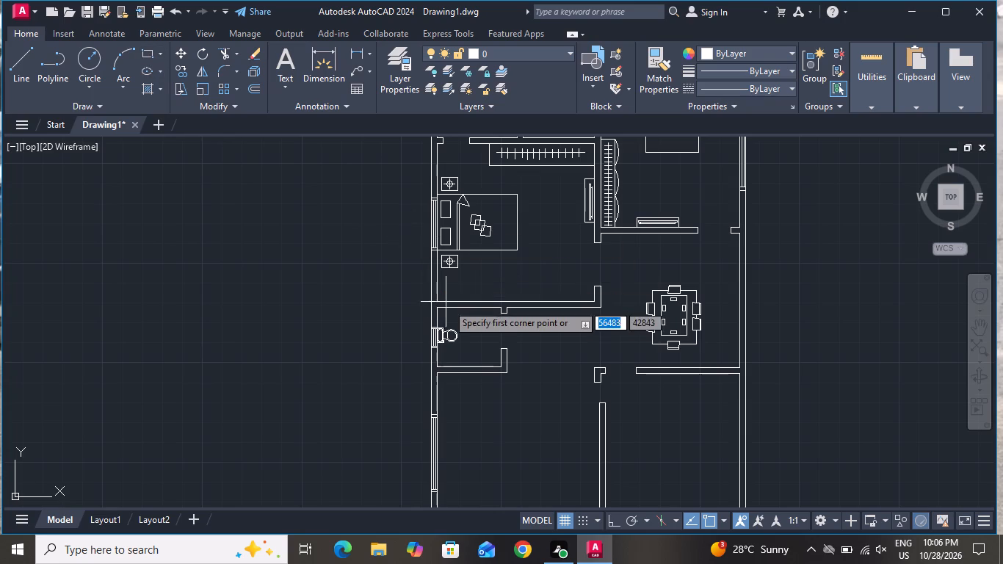
{"action": "scroll", "coordinate": [449, 314], "scroll_direction": "up", "scroll_amount": 2}
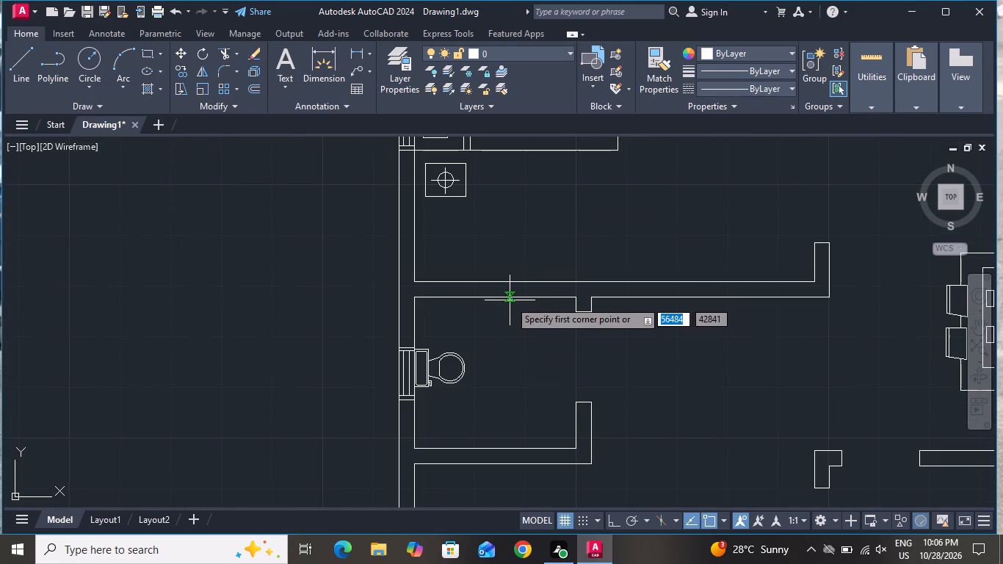
{"action": "left_click", "coordinate": [507, 300]}
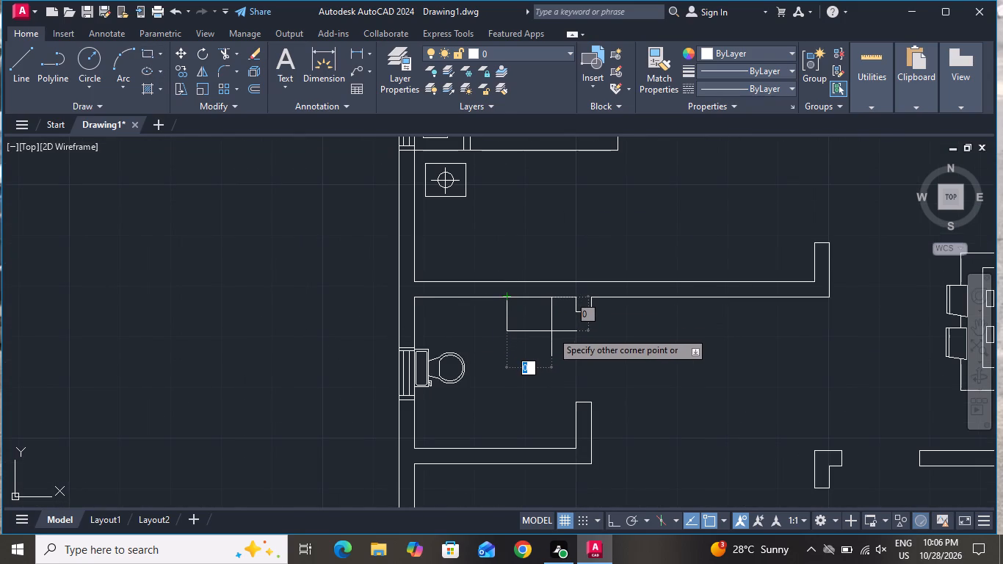
{"action": "left_click", "coordinate": [551, 331]}
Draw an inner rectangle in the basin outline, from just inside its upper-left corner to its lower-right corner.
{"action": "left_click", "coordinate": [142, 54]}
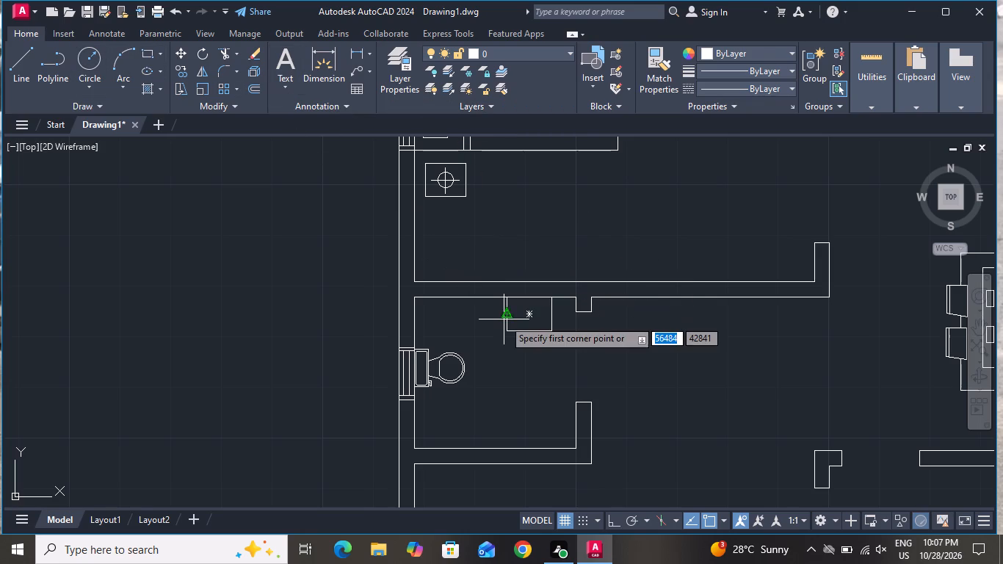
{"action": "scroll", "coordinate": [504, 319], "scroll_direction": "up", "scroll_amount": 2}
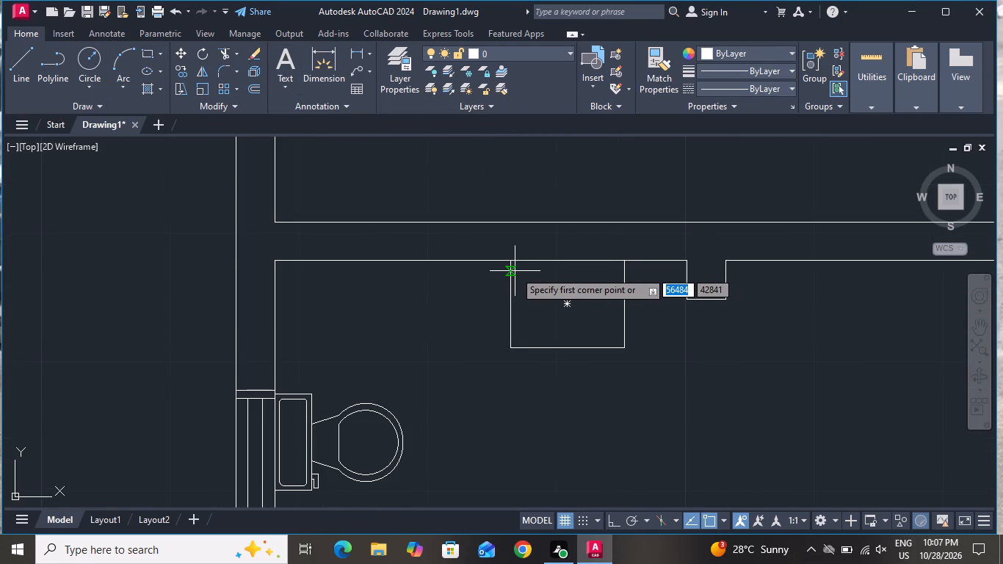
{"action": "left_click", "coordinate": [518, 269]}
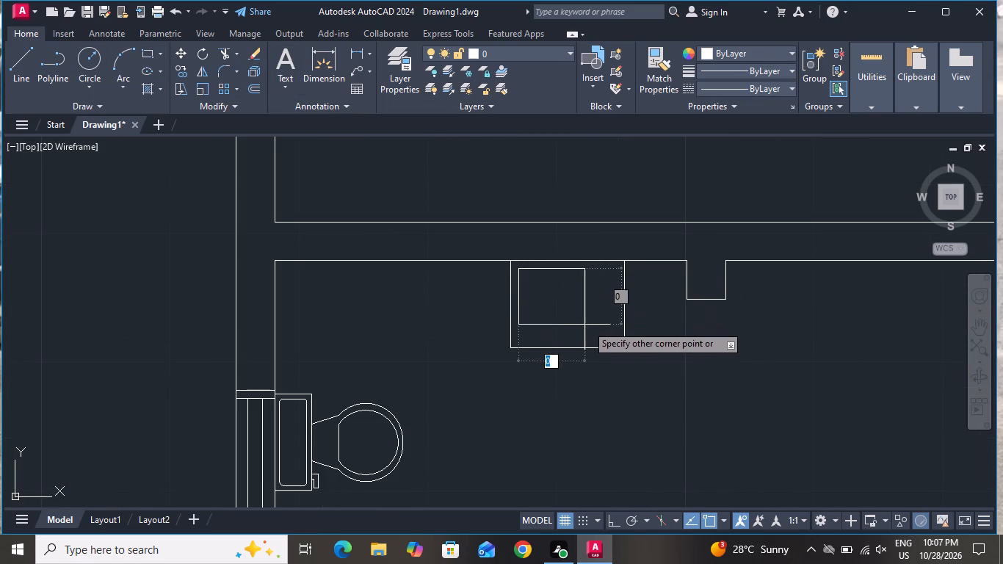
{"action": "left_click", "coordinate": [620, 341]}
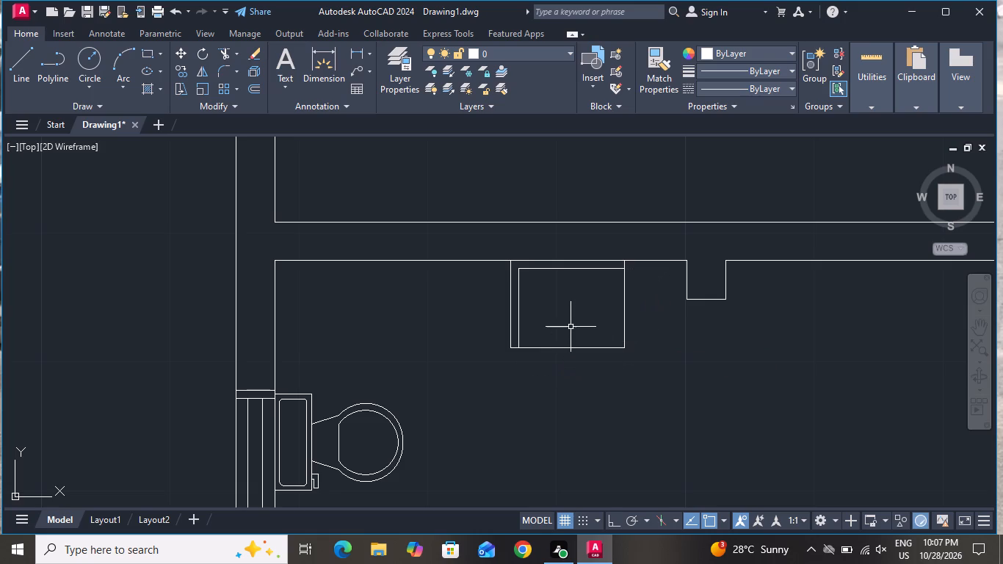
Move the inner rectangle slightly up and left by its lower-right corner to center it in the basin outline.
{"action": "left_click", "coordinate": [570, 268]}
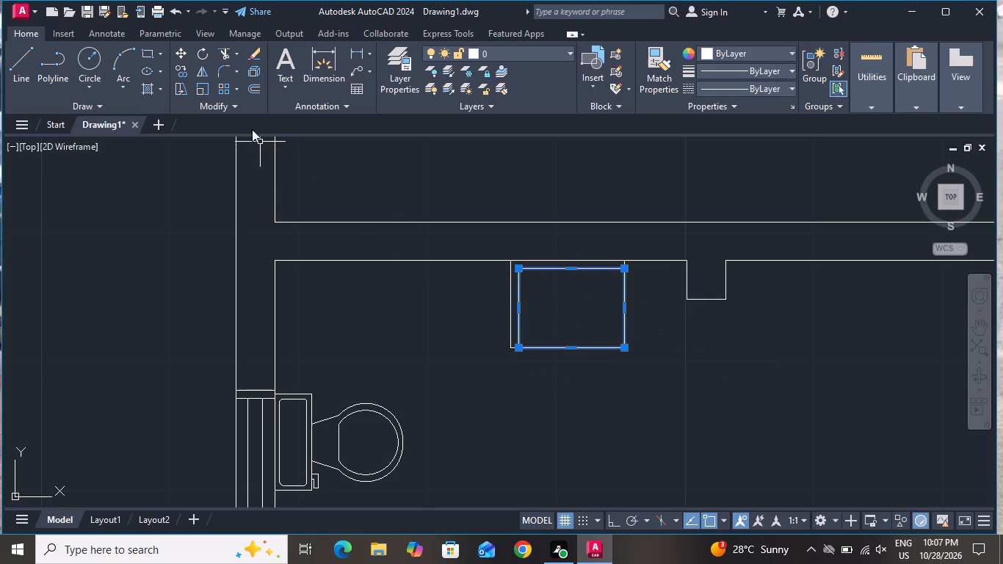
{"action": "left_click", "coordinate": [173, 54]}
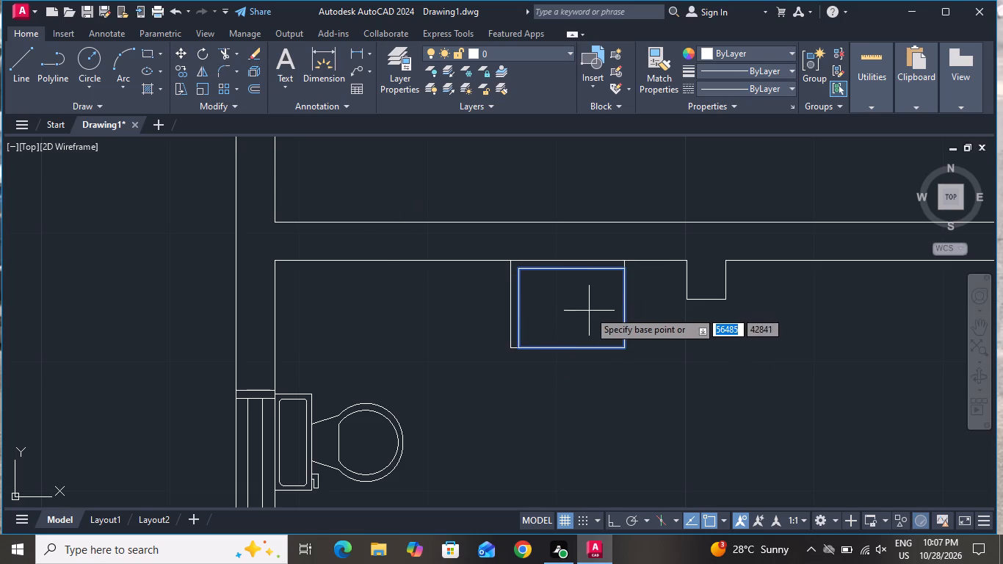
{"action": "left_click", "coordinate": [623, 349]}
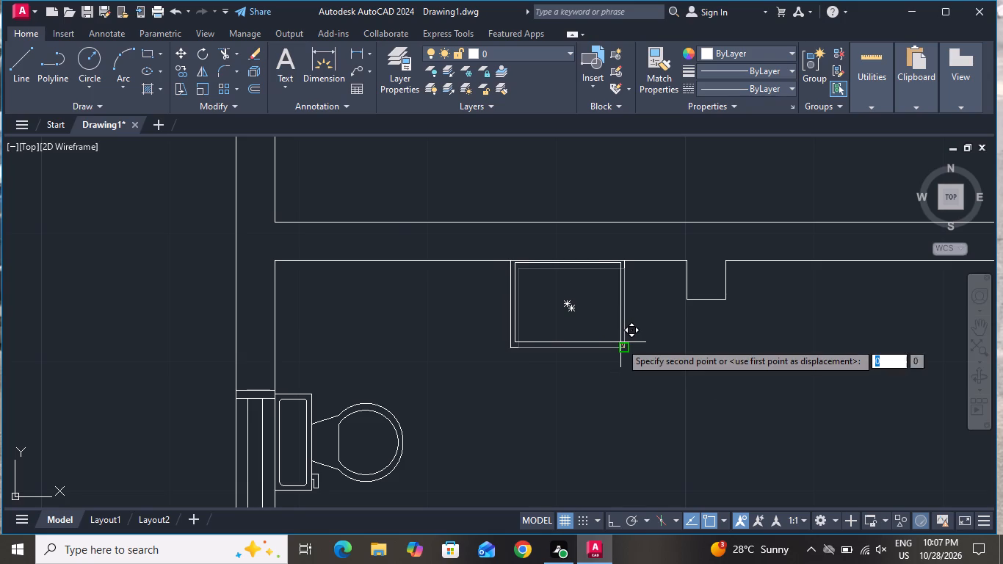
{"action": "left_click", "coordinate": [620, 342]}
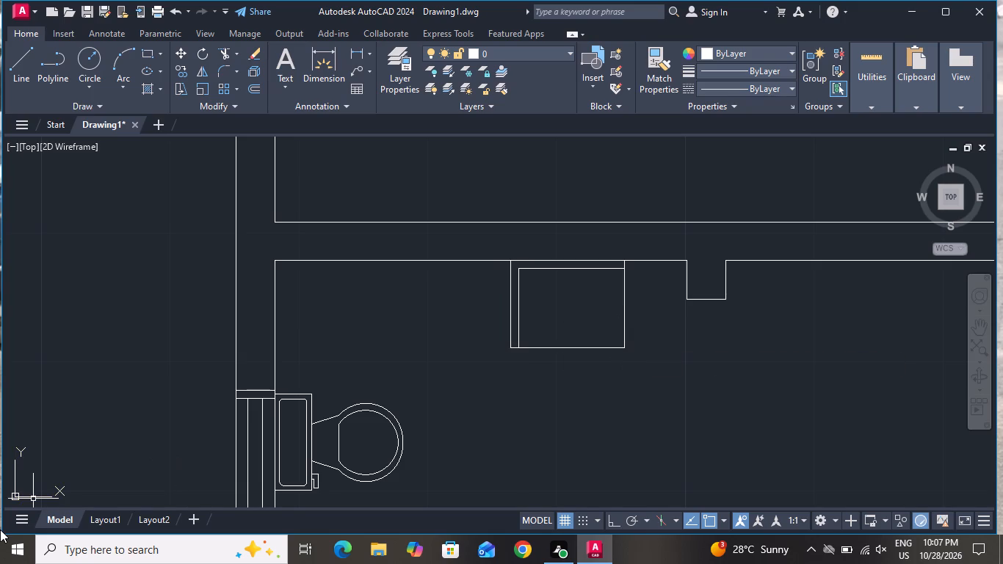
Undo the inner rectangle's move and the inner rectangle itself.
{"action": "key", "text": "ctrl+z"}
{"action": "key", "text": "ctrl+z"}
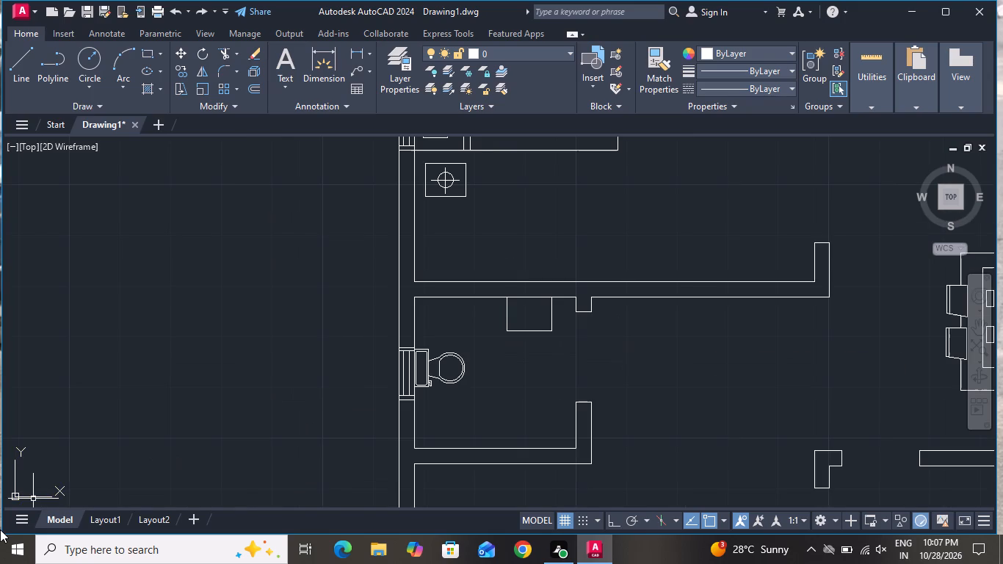
Draw an inner rectangle inside the basin outline, inset by a small margin on all four sides.
{"action": "left_click", "coordinate": [153, 54]}
{"action": "scroll", "coordinate": [504, 285], "scroll_direction": "up", "scroll_amount": 3}
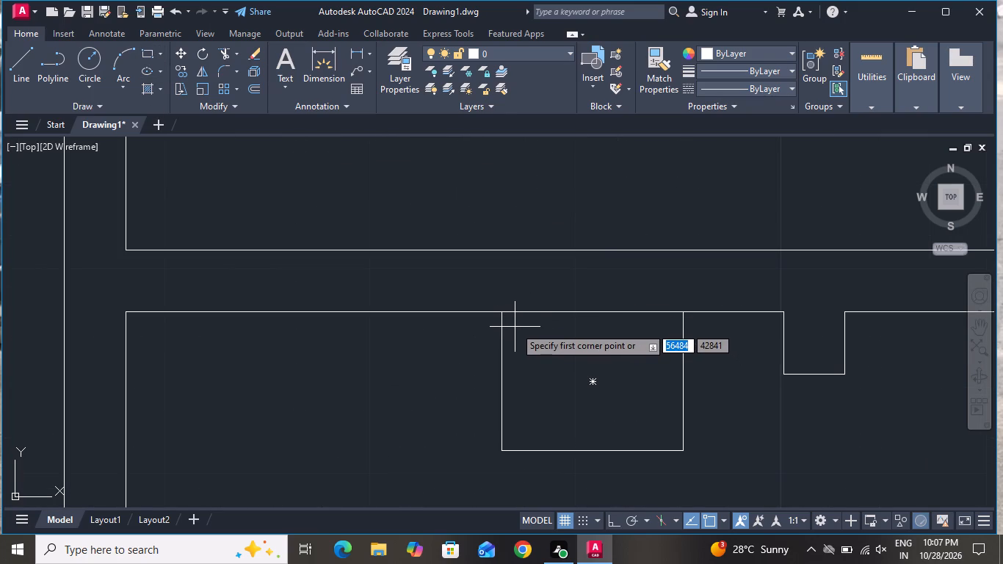
{"action": "left_click", "coordinate": [515, 325]}
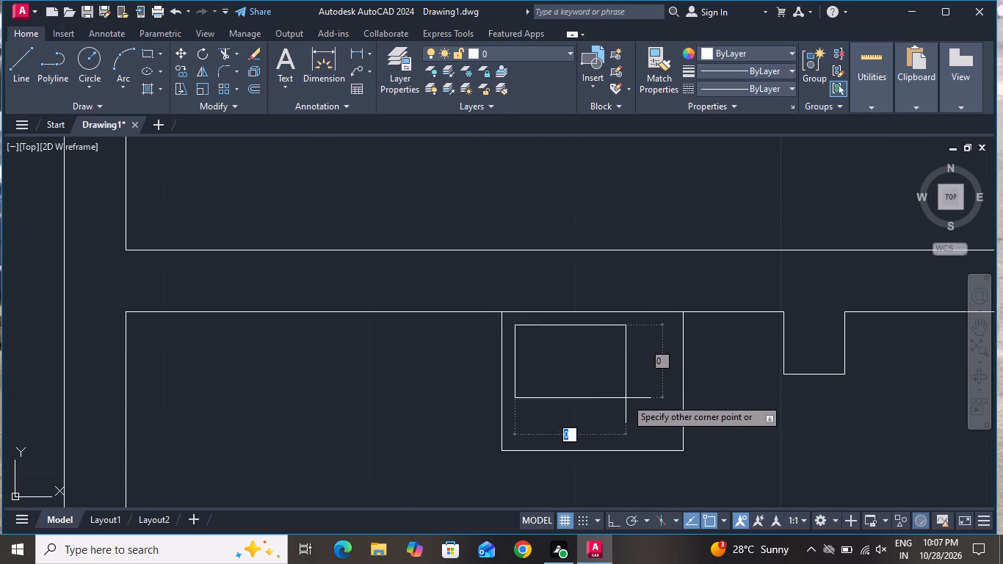
{"action": "left_click", "coordinate": [674, 439]}
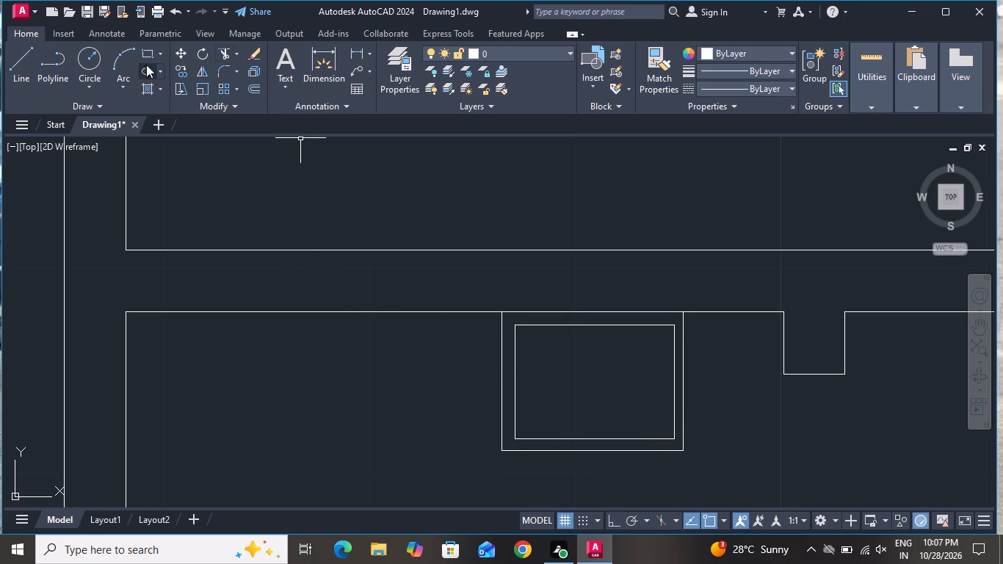
Draw a small drain circle at the center of the basin's inner rectangle.
{"action": "left_click", "coordinate": [98, 57]}
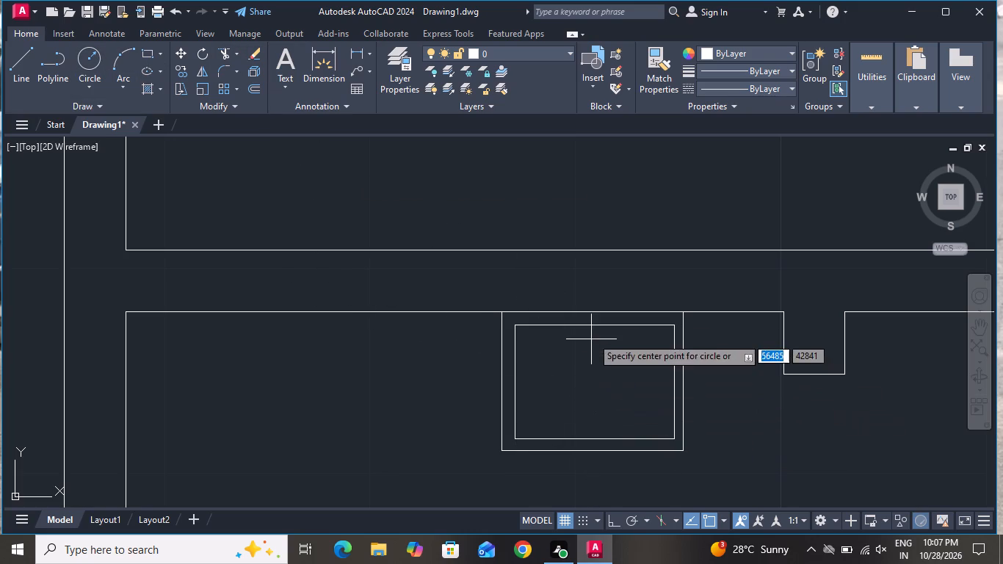
{"action": "left_click", "coordinate": [592, 379]}
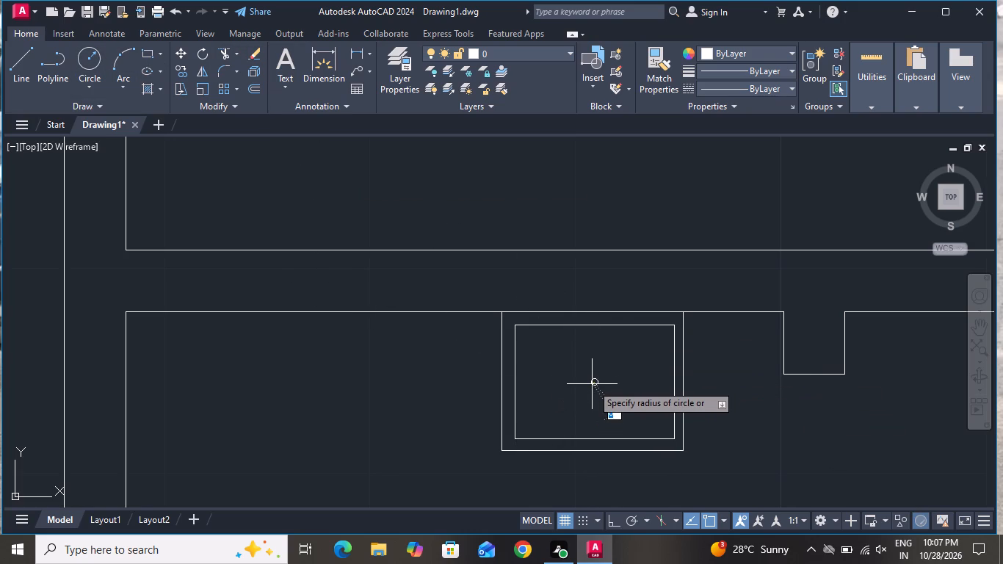
{"action": "left_click", "coordinate": [591, 385]}
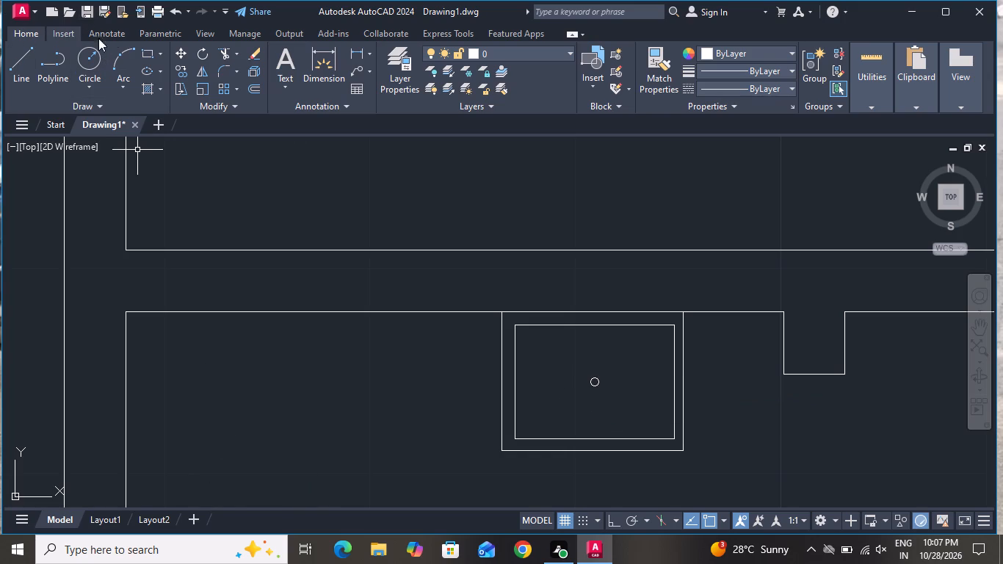
Draw a narrow vertical tap rectangle from the wall line above the basin down to just above the drain circle.
{"action": "left_click", "coordinate": [145, 59]}
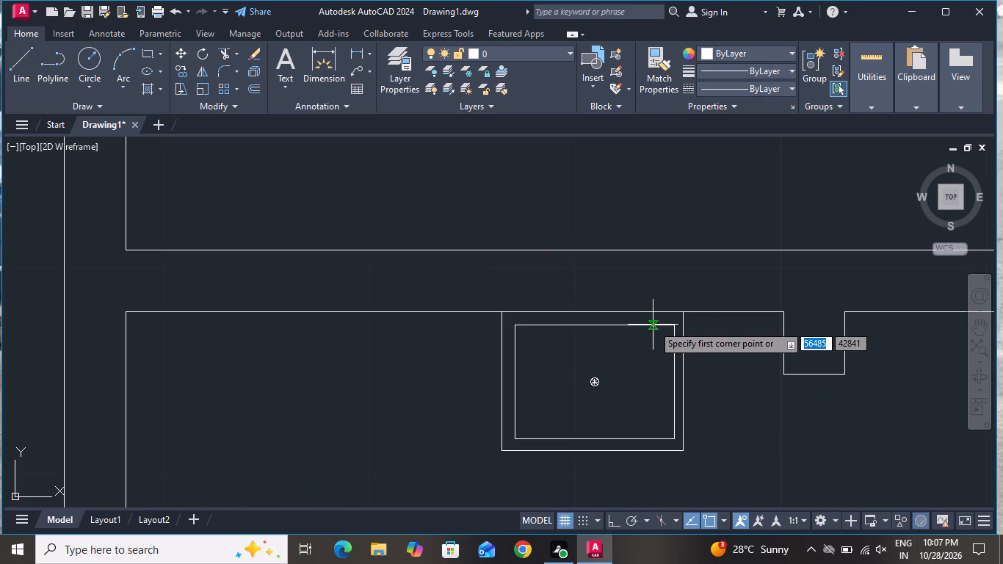
{"action": "left_click", "coordinate": [606, 311]}
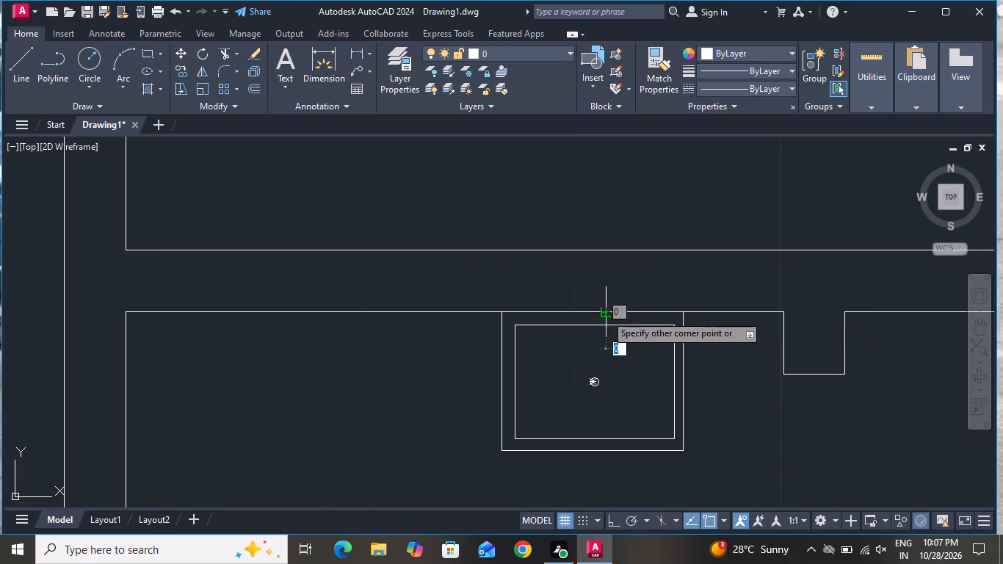
{"action": "left_click", "coordinate": [595, 364]}
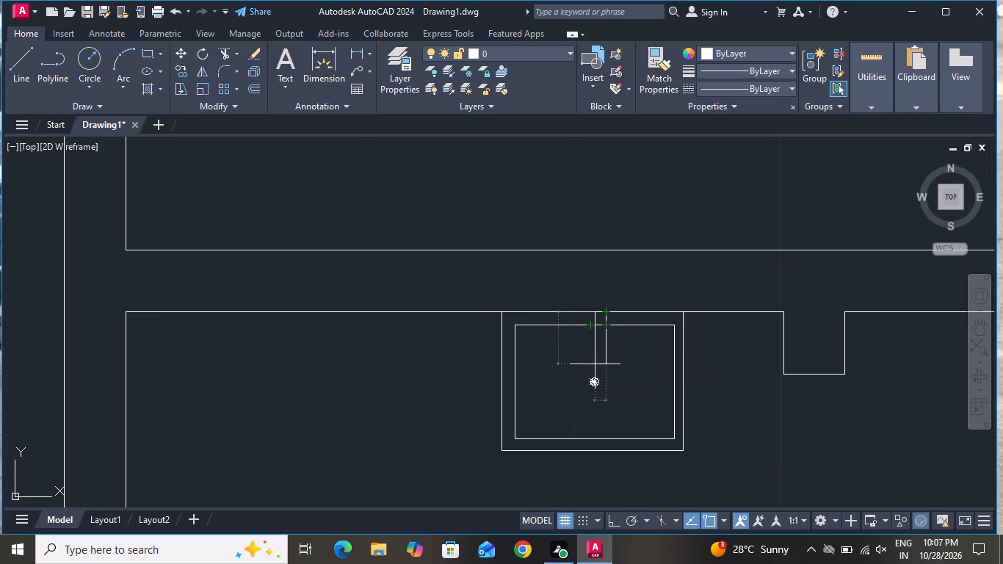
Move the tap rectangle left by half its width so it is centered above the drain circle.
{"action": "left_click", "coordinate": [613, 340]}
{"action": "left_click", "coordinate": [582, 360]}
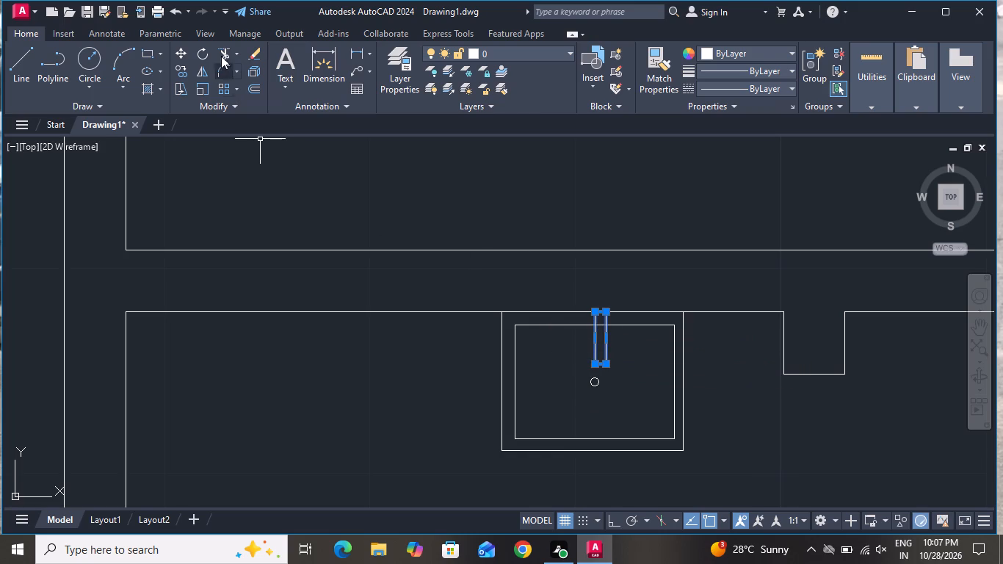
{"action": "left_click", "coordinate": [180, 52]}
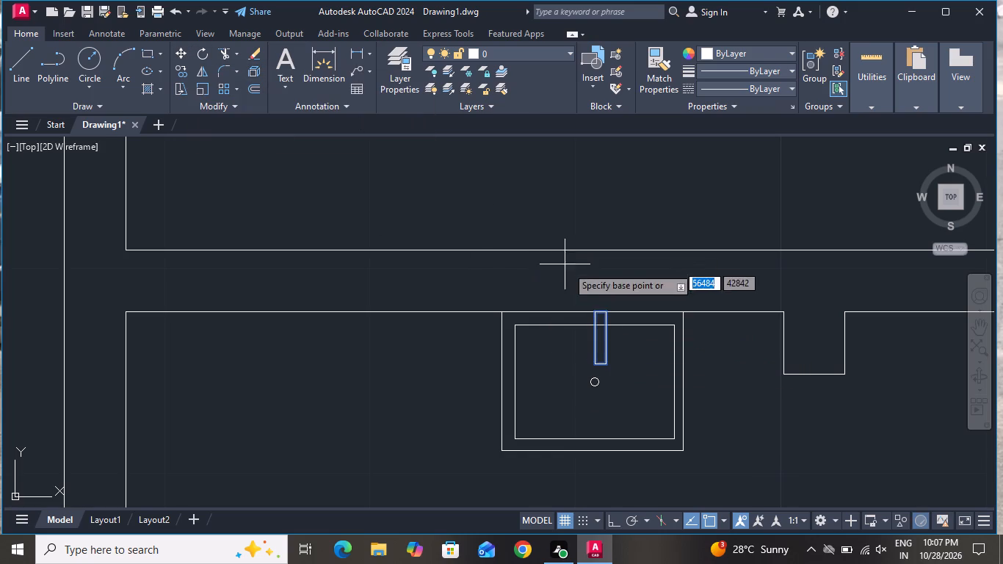
{"action": "left_click", "coordinate": [609, 313]}
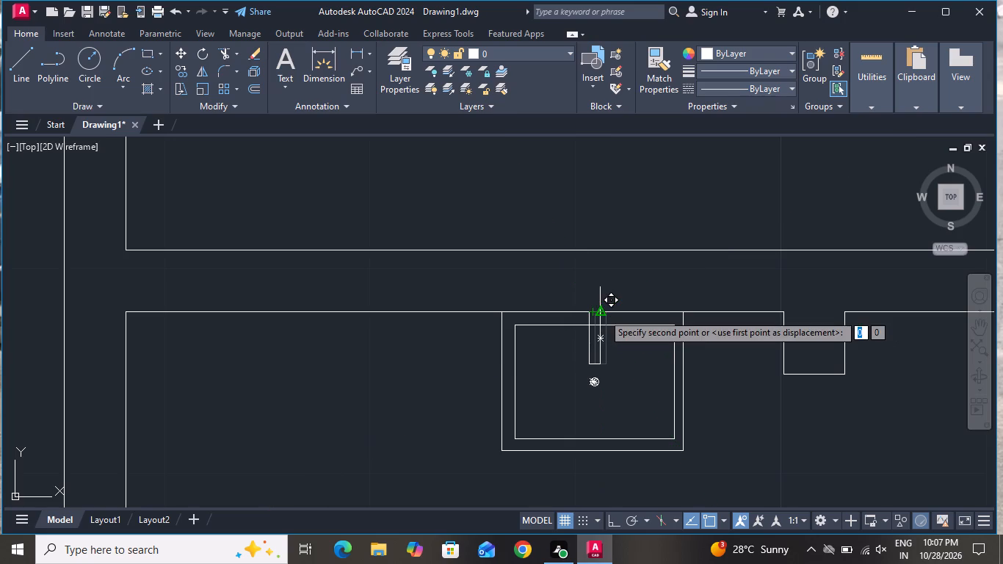
{"action": "left_click", "coordinate": [603, 314]}
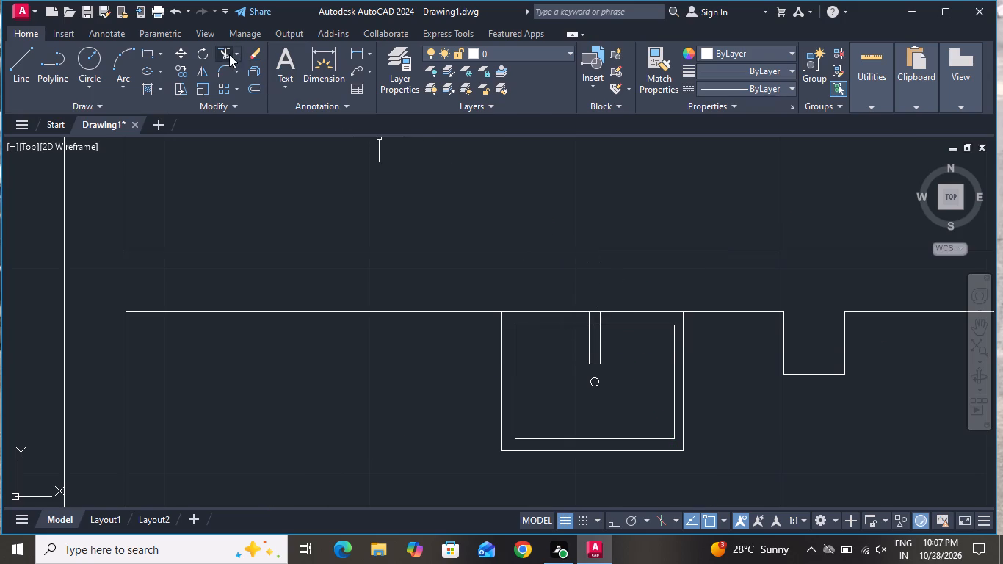
Trim the segment of the basin's inner rectangle that crosses the tap.
{"action": "left_click", "coordinate": [229, 53]}
{"action": "scroll", "coordinate": [604, 331], "scroll_direction": "up", "scroll_amount": 2}
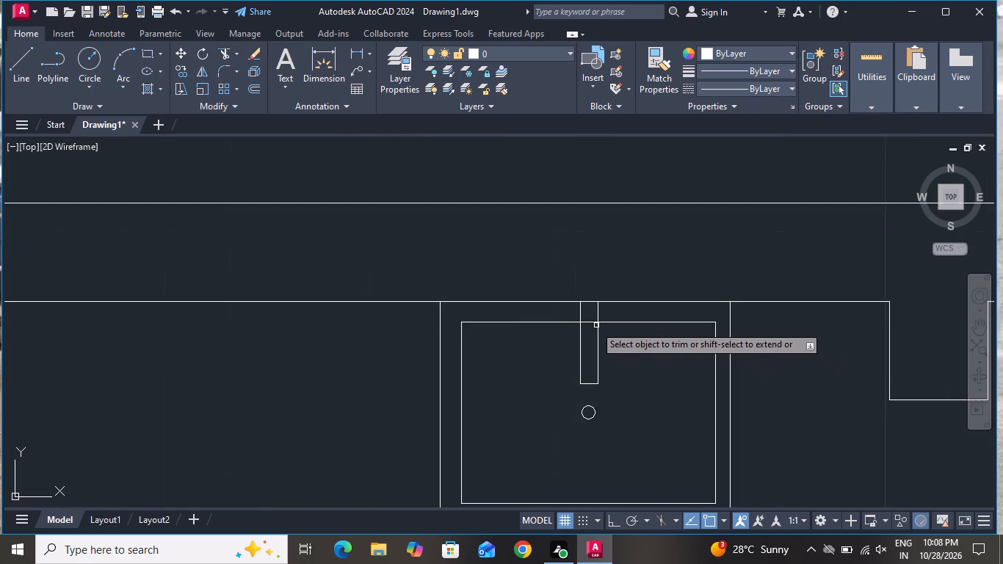
{"action": "scroll", "coordinate": [595, 325], "scroll_direction": "up", "scroll_amount": 3}
{"action": "left_click", "coordinate": [582, 307]}
{"action": "left_click", "coordinate": [569, 347]}
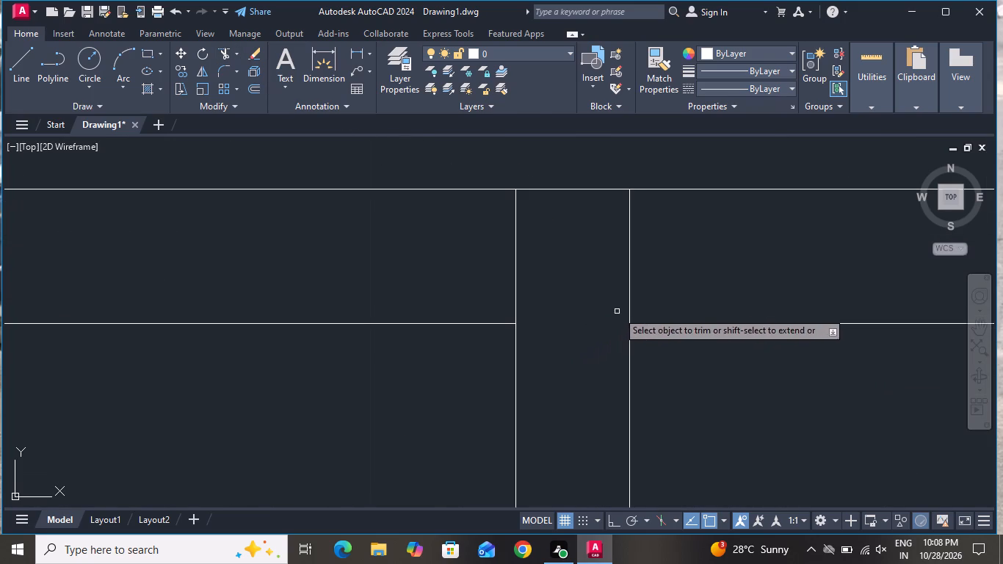
{"action": "scroll", "coordinate": [620, 310], "scroll_direction": "down", "scroll_amount": 3}
{"action": "right_click", "coordinate": [689, 357]}
{"action": "left_click", "coordinate": [729, 177]}
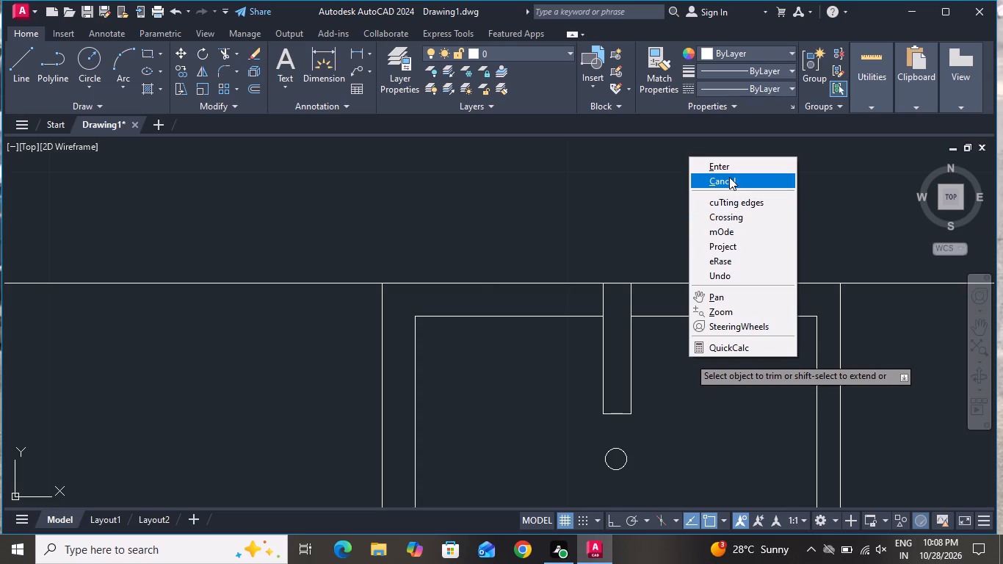
Trim the overlapping wall lines where the partition between the two lower rooms meets their bottom wall.
{"action": "scroll", "coordinate": [646, 311], "scroll_direction": "down", "scroll_amount": 2}
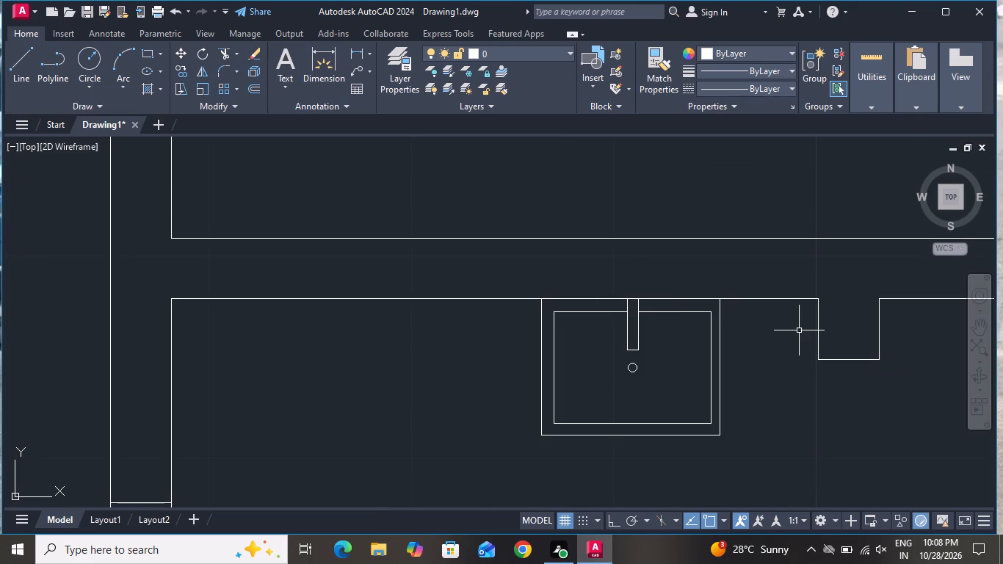
{"action": "scroll", "coordinate": [799, 330], "scroll_direction": "down", "scroll_amount": 2}
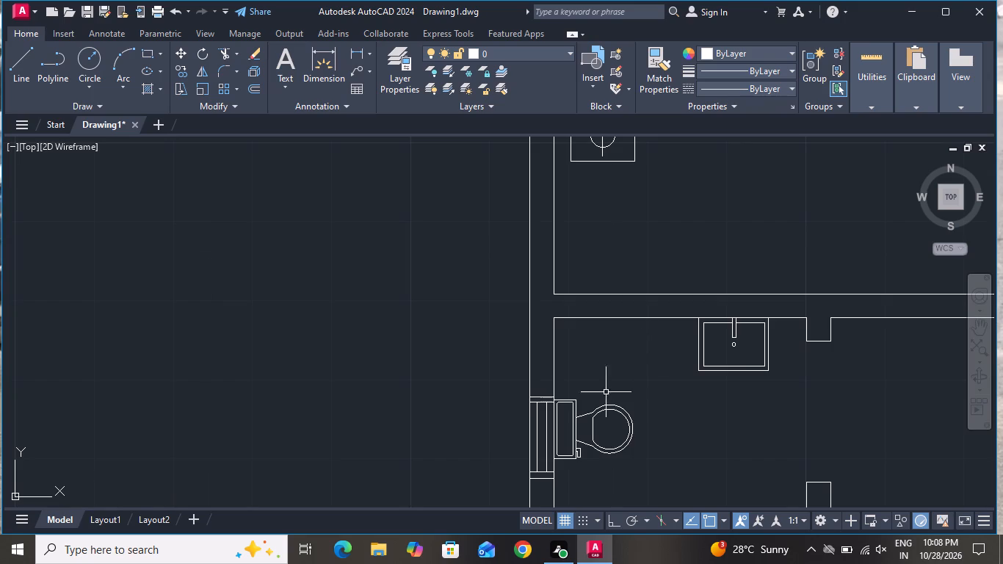
{"action": "scroll", "coordinate": [543, 455], "scroll_direction": "down", "scroll_amount": 2}
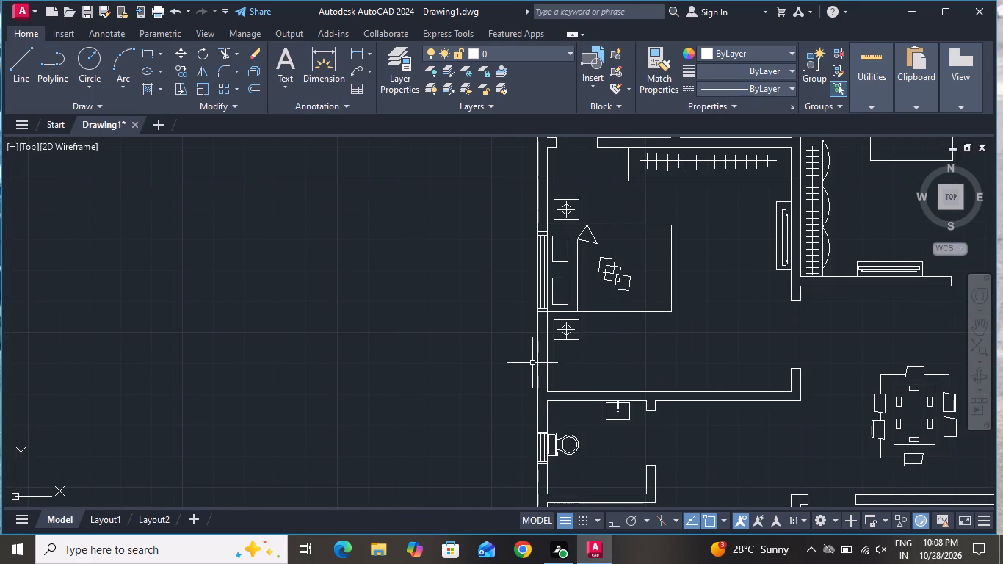
{"action": "scroll", "coordinate": [534, 363], "scroll_direction": "down", "scroll_amount": 2}
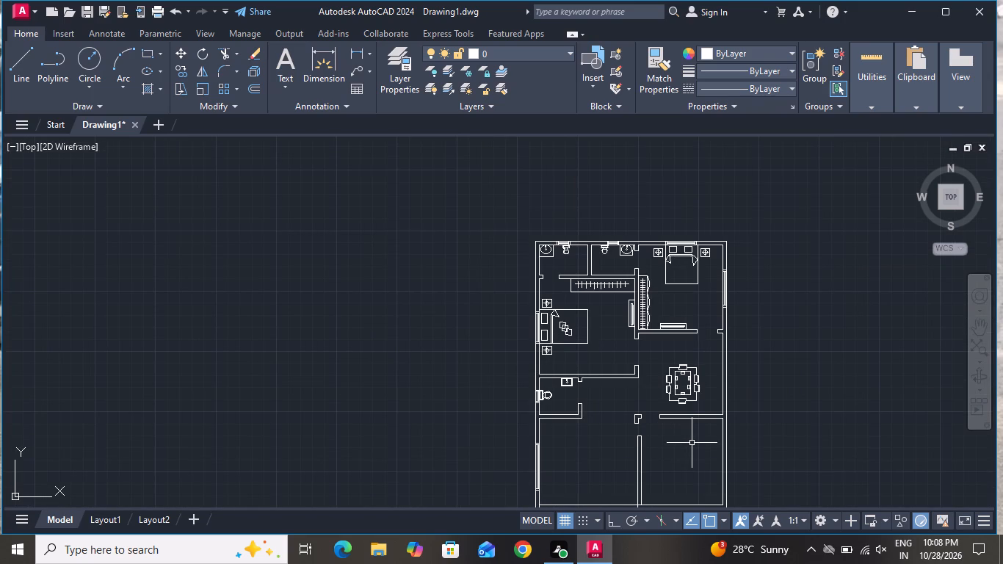
{"action": "scroll", "coordinate": [694, 420], "scroll_direction": "down", "scroll_amount": 1}
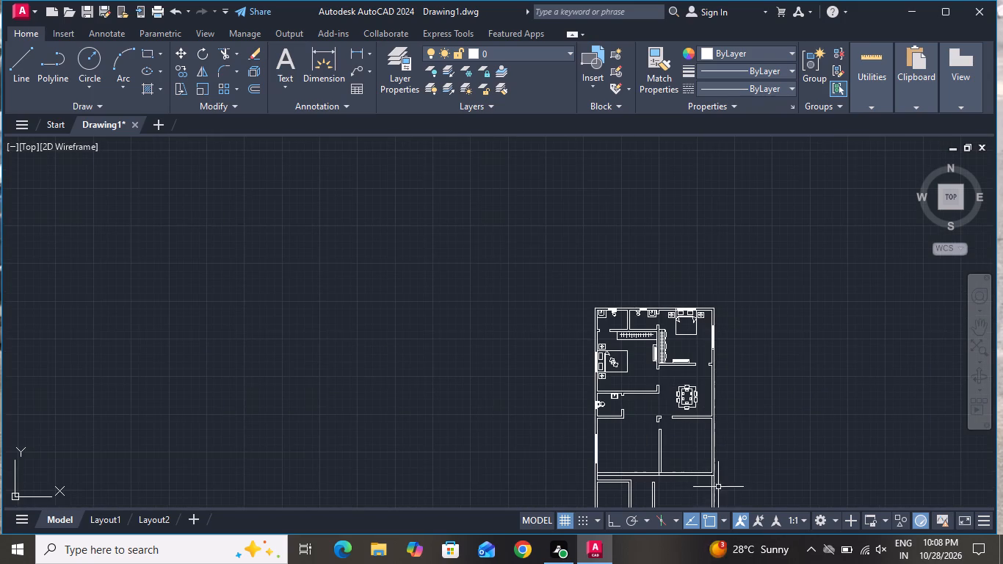
{"action": "scroll", "coordinate": [718, 486], "scroll_direction": "down", "scroll_amount": 1}
{"action": "scroll", "coordinate": [714, 435], "scroll_direction": "up", "scroll_amount": 2}
{"action": "scroll", "coordinate": [701, 408], "scroll_direction": "down", "scroll_amount": 2}
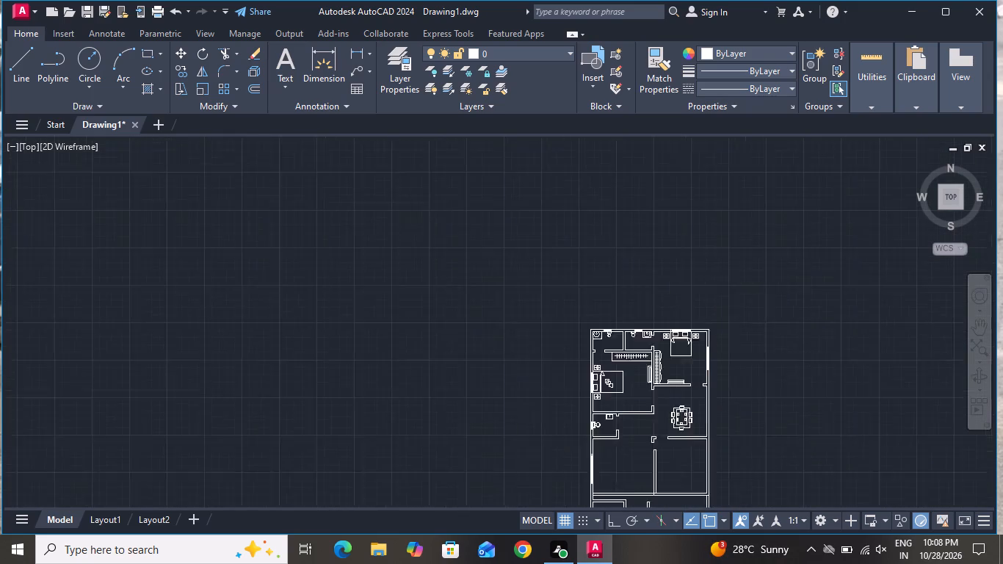
{"action": "scroll", "coordinate": [697, 476], "scroll_direction": "up", "scroll_amount": 4}
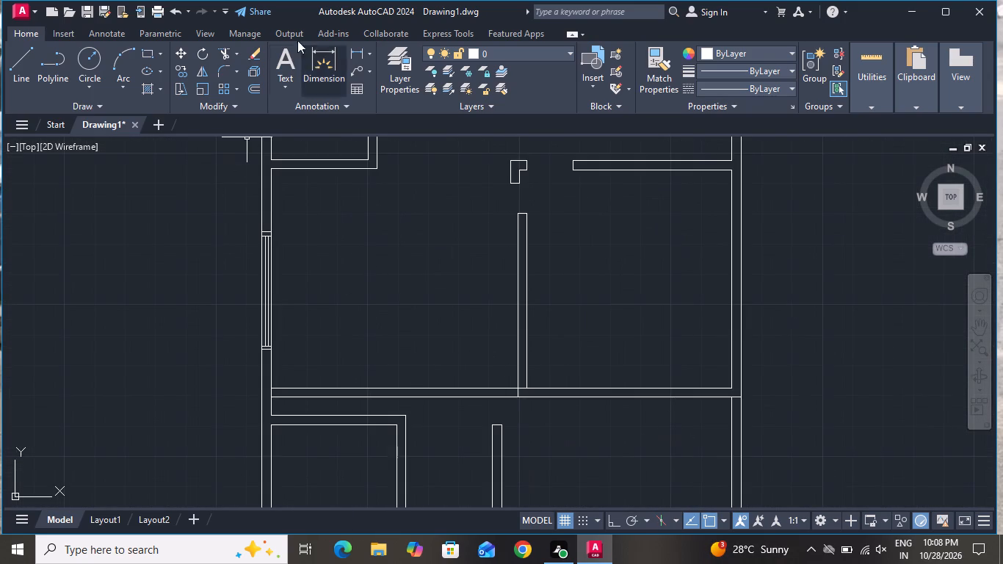
{"action": "left_click", "coordinate": [225, 57]}
{"action": "scroll", "coordinate": [507, 402], "scroll_direction": "up", "scroll_amount": 2}
{"action": "left_click", "coordinate": [544, 379]}
{"action": "left_click", "coordinate": [517, 382]}
{"action": "left_click", "coordinate": [543, 375]}
{"action": "left_click", "coordinate": [543, 364]}
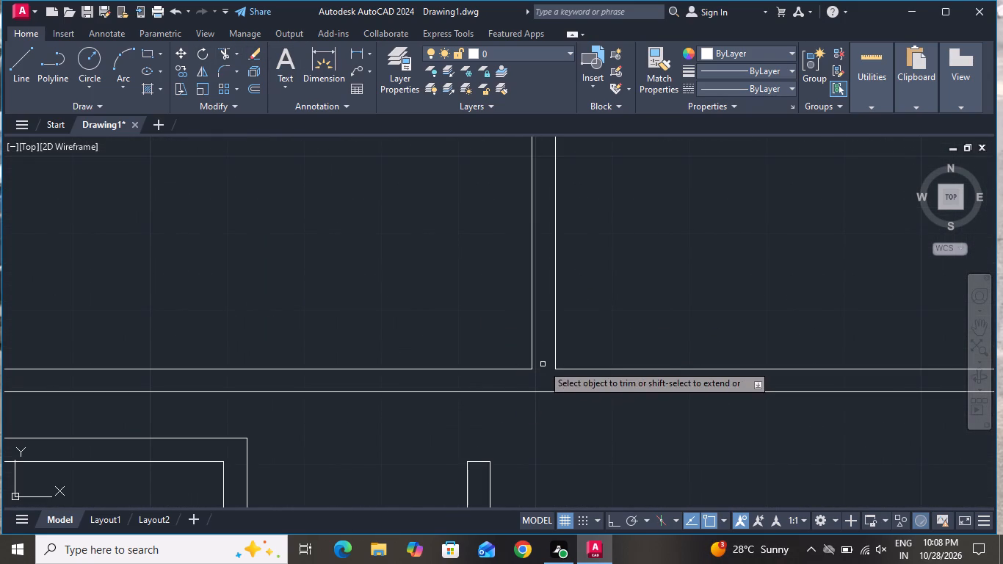
{"action": "right_click", "coordinate": [541, 406]}
{"action": "left_click", "coordinate": [560, 227]}
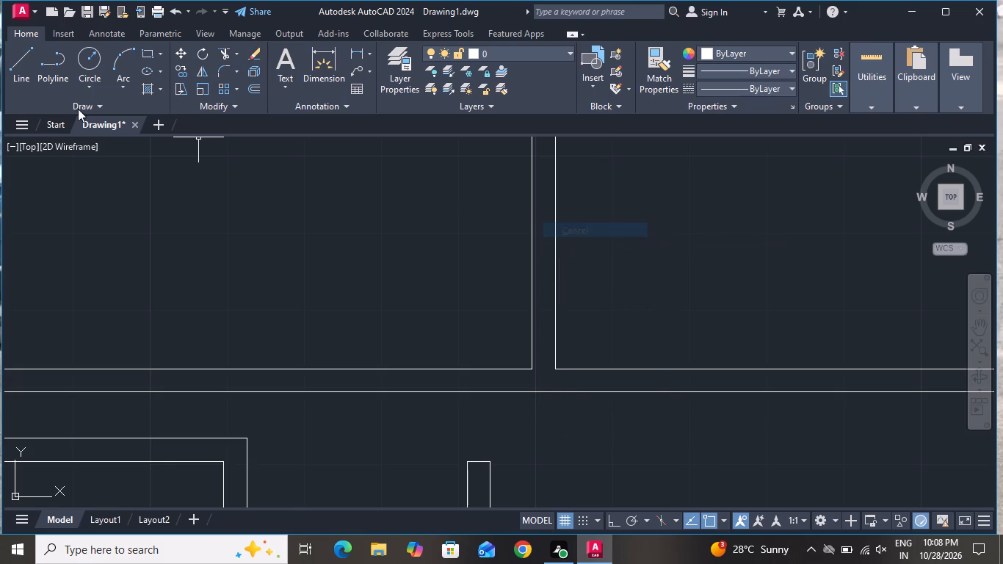
With Ortho on, draw an outline in the lower-right room from the right wall about 3 units left, then about 1 unit down to the bottom wall.
{"action": "left_click", "coordinate": [19, 60]}
{"action": "scroll", "coordinate": [360, 430], "scroll_direction": "down", "scroll_amount": 2}
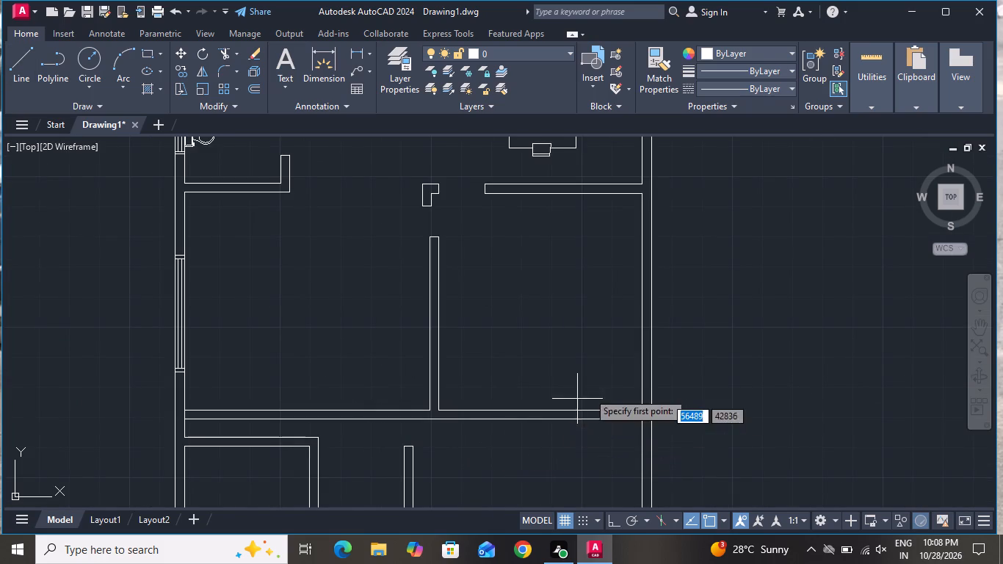
{"action": "left_click", "coordinate": [639, 364]}
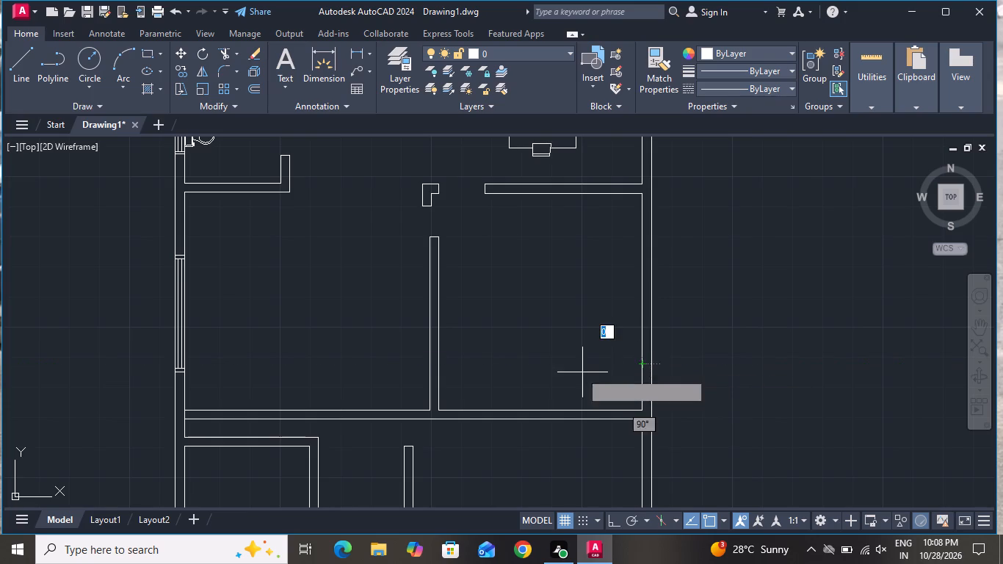
{"action": "scroll", "coordinate": [533, 386], "scroll_direction": "up", "scroll_amount": 2}
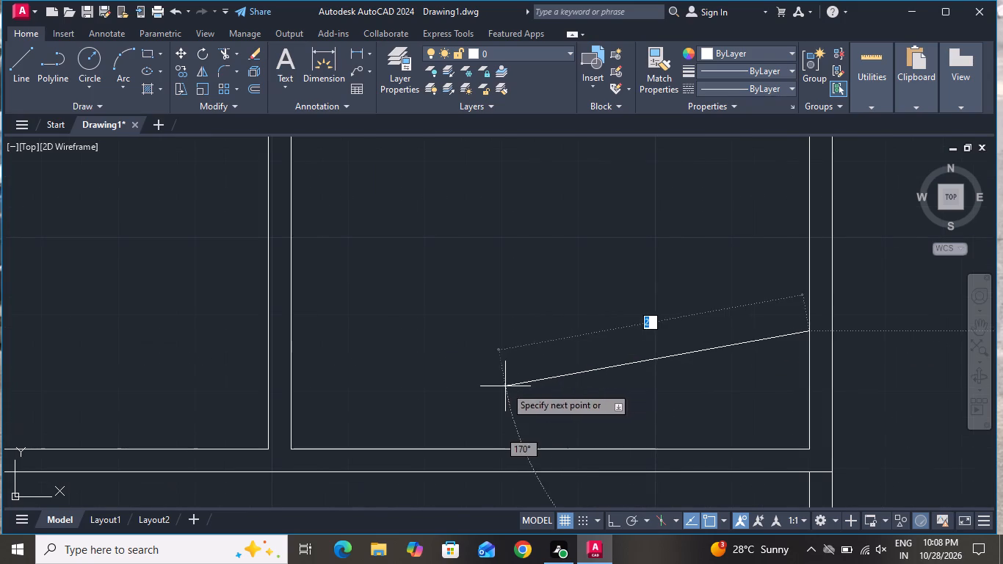
{"action": "left_click", "coordinate": [613, 519]}
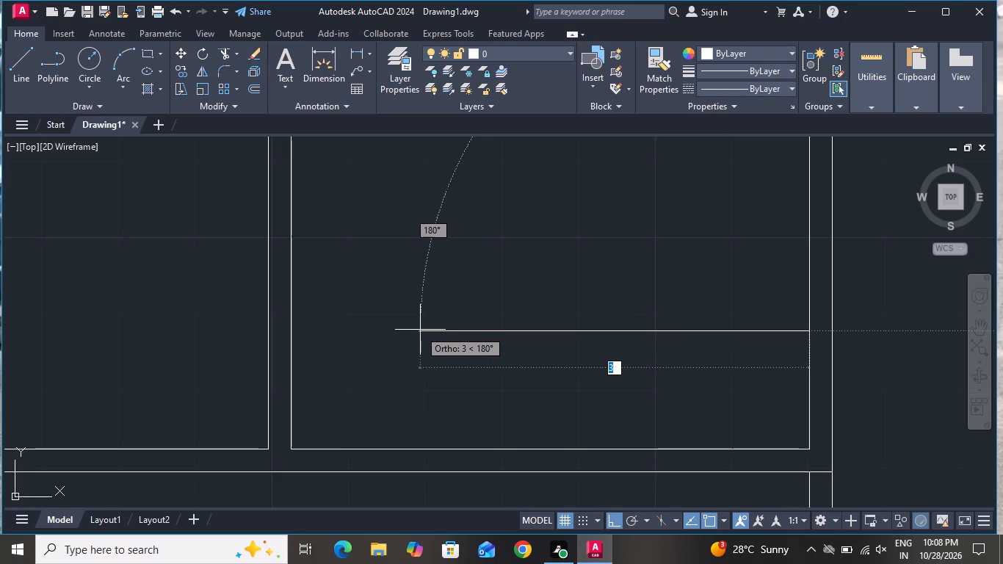
{"action": "left_click", "coordinate": [402, 331]}
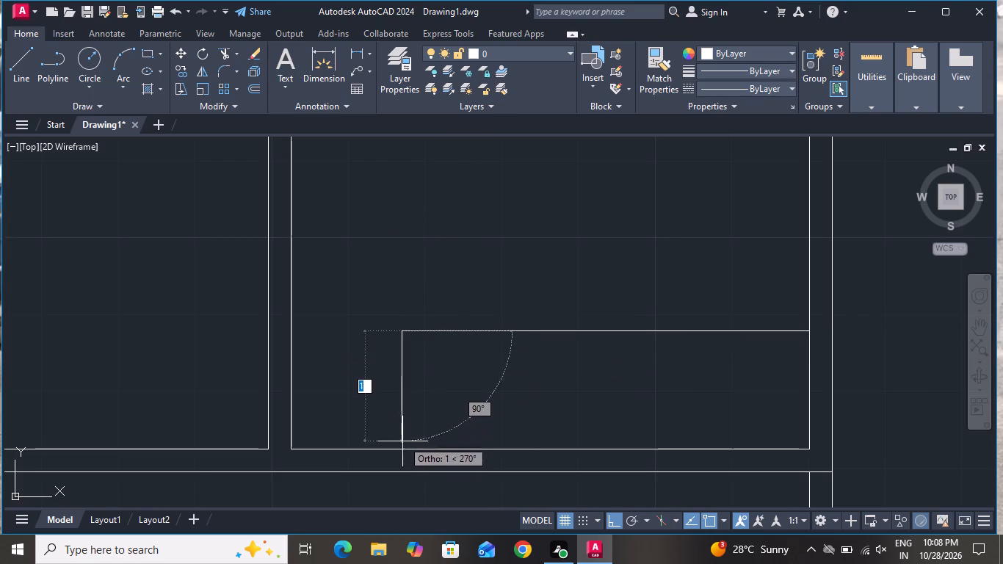
{"action": "left_click", "coordinate": [400, 446]}
{"action": "right_click", "coordinate": [400, 446]}
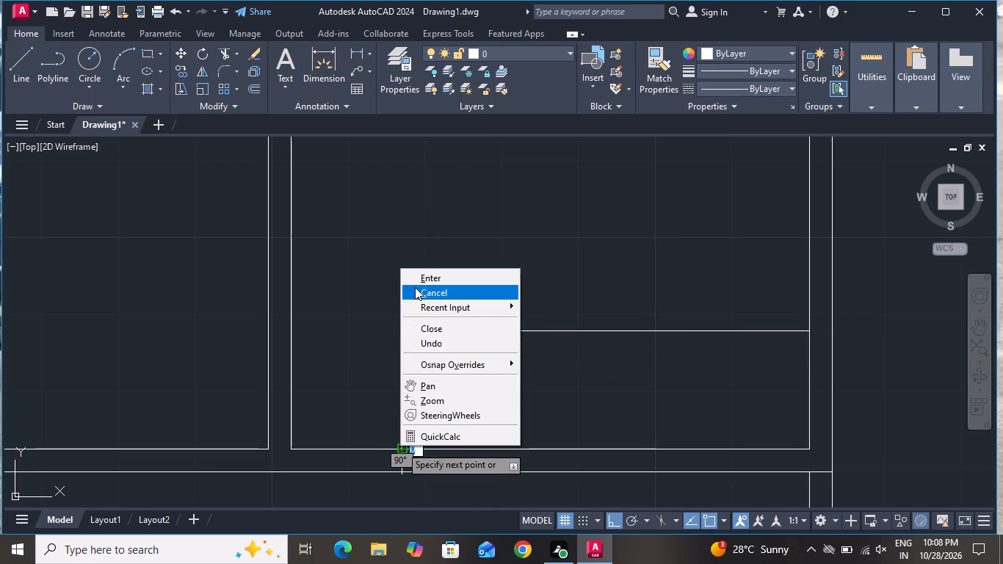
{"action": "left_click", "coordinate": [415, 285]}
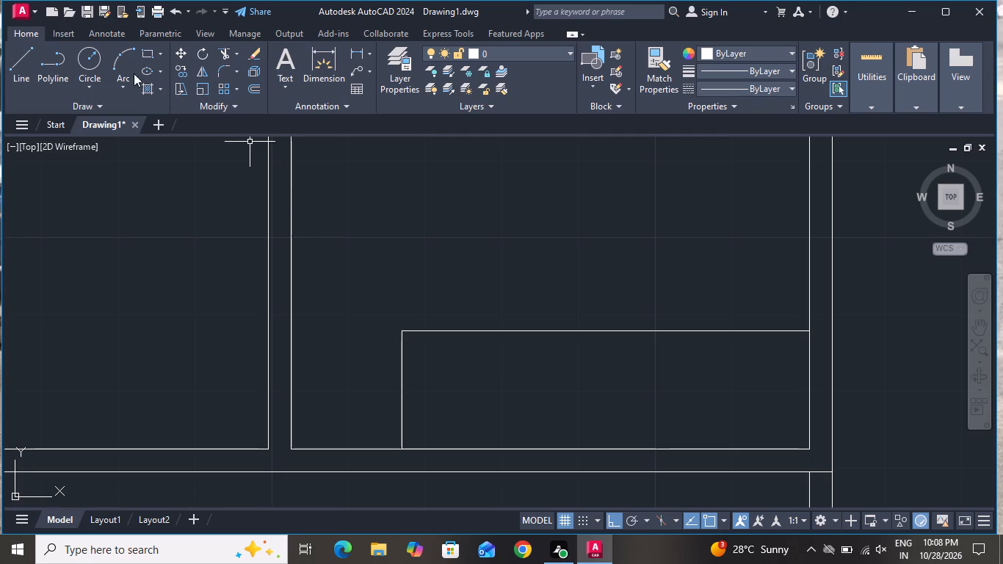
Draw two adjoining full-depth rectangles from the left end of the new outline, the first narrow and the second about 1 unit wide.
{"action": "left_click", "coordinate": [140, 48]}
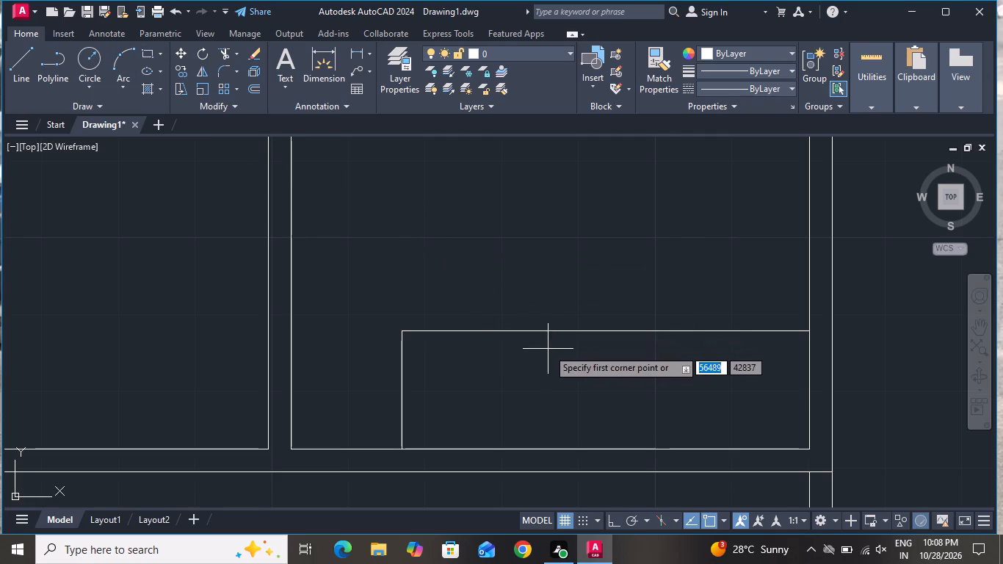
{"action": "left_click", "coordinate": [401, 330]}
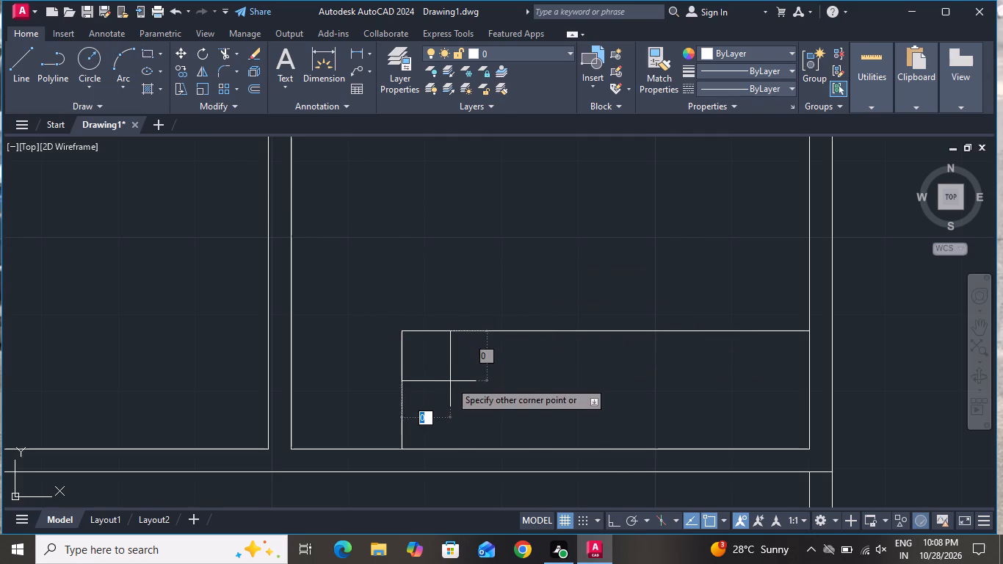
{"action": "left_click", "coordinate": [454, 449]}
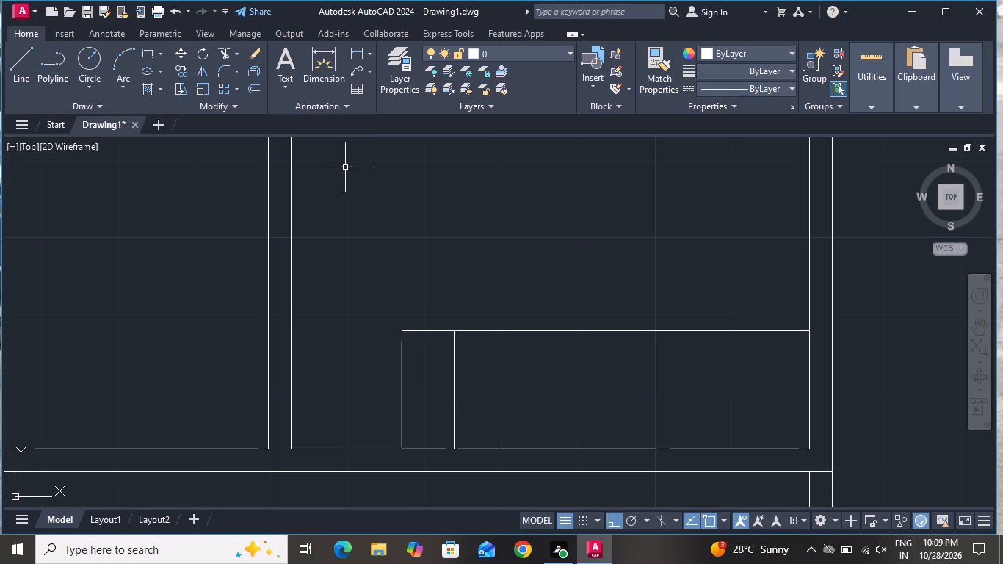
{"action": "left_click", "coordinate": [144, 51]}
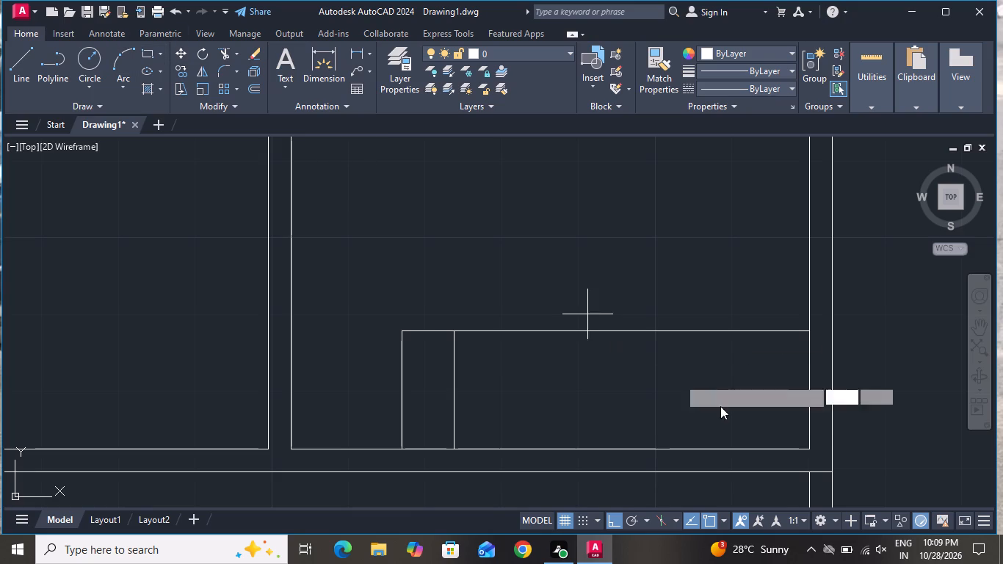
{"action": "left_click", "coordinate": [456, 330]}
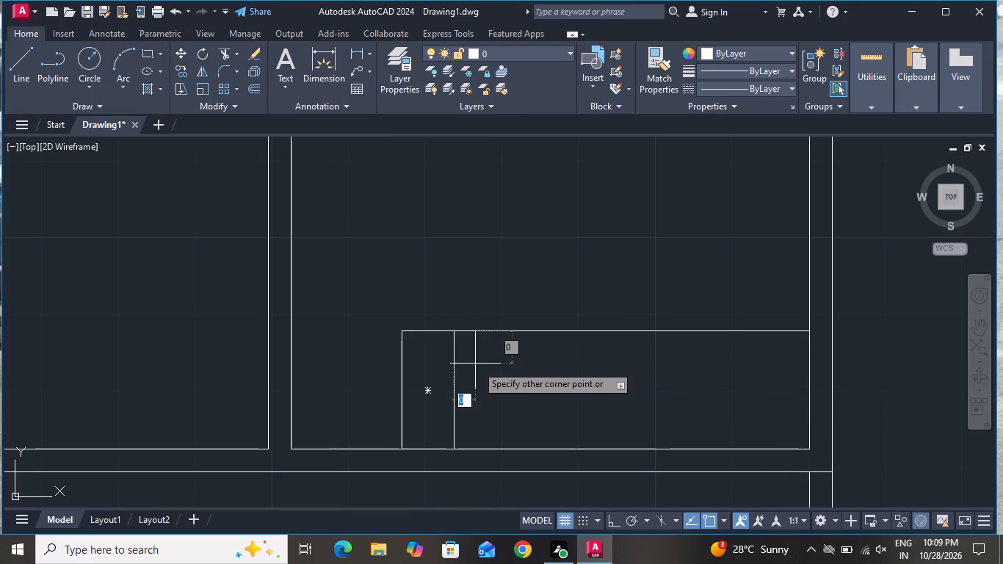
{"action": "left_click", "coordinate": [561, 449]}
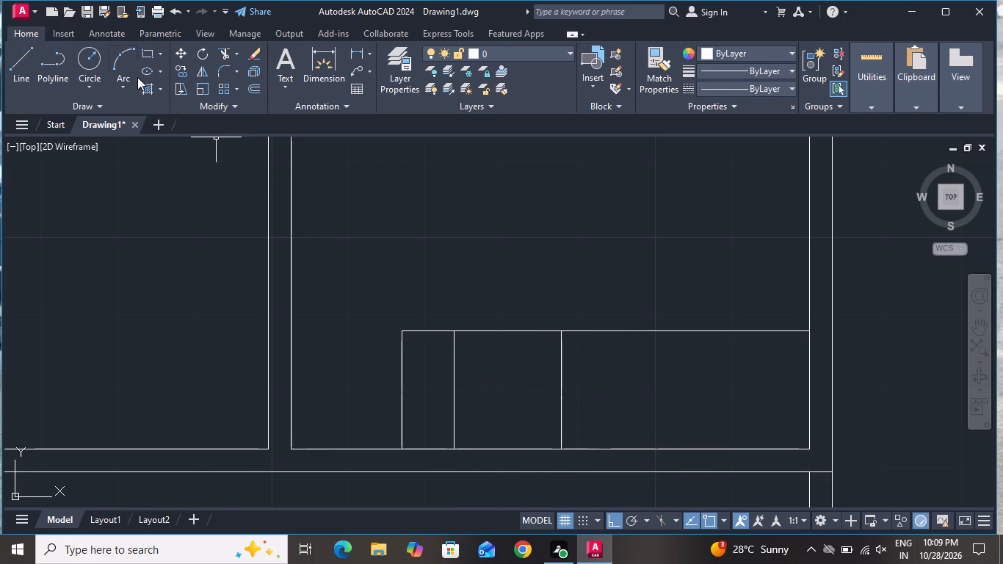
With Ortho off, draw two crossing diagonals between opposite corners of the roughly 1-unit-wide rectangle in the lower-right room's unit.
{"action": "left_click", "coordinate": [37, 42]}
{"action": "left_click", "coordinate": [19, 56]}
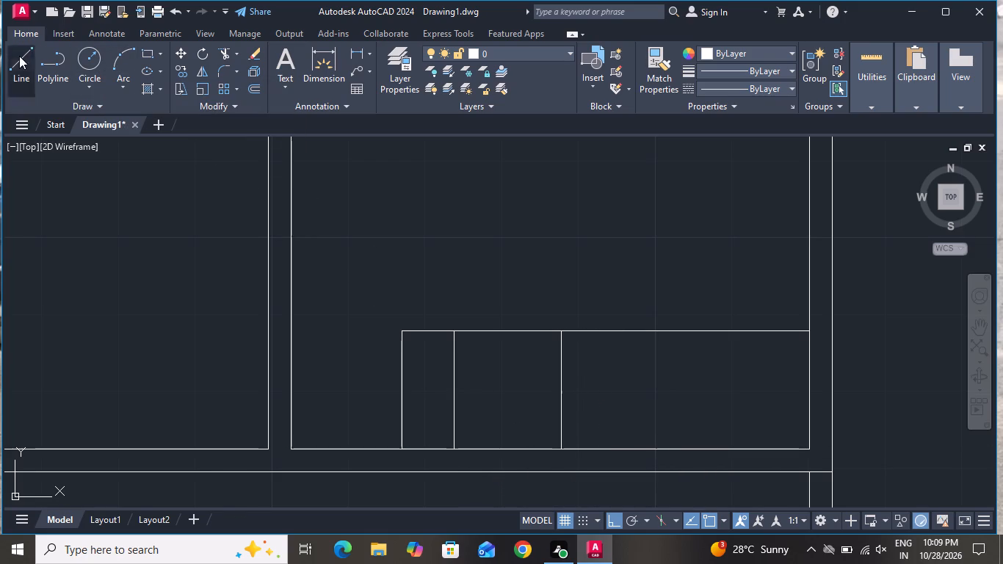
{"action": "left_click", "coordinate": [453, 331]}
{"action": "left_click", "coordinate": [612, 524]}
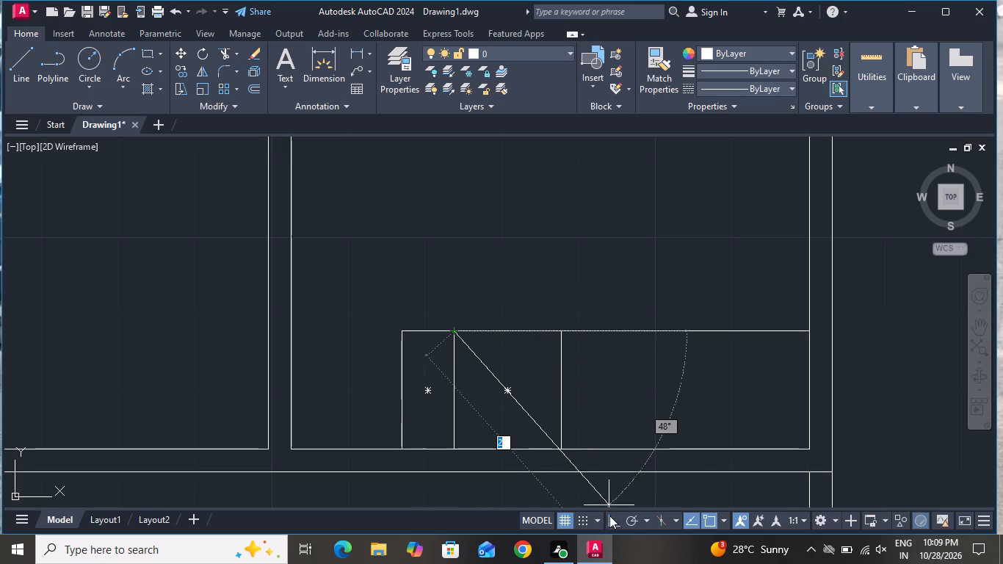
{"action": "left_click", "coordinate": [560, 448]}
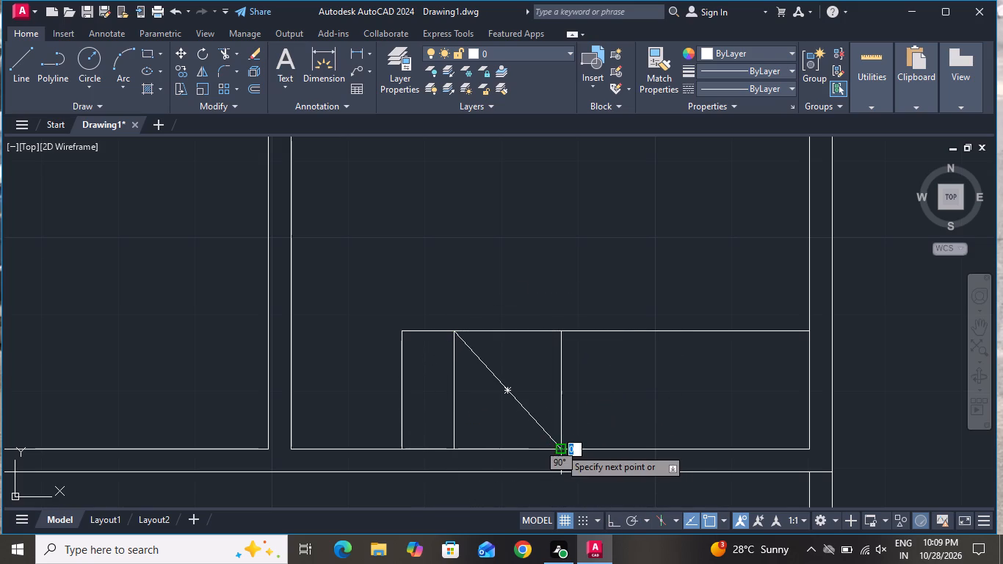
{"action": "right_click", "coordinate": [560, 448]}
{"action": "left_click", "coordinate": [575, 308]}
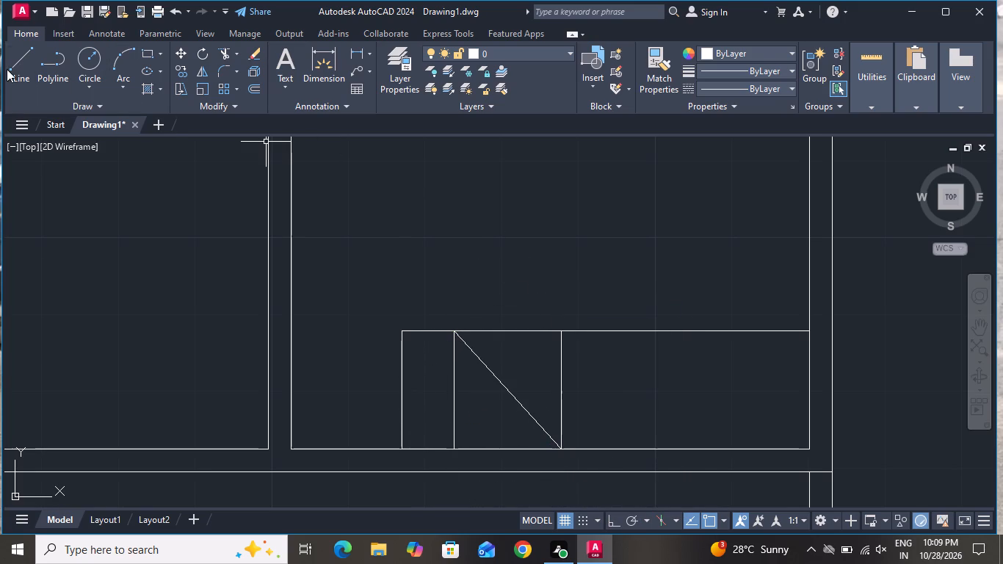
{"action": "left_click", "coordinate": [9, 65]}
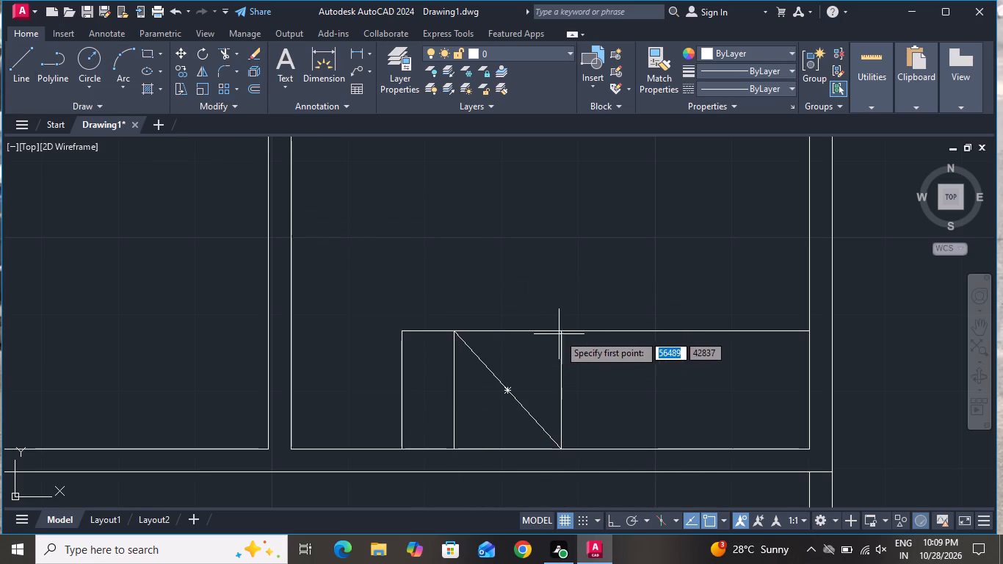
{"action": "left_click", "coordinate": [562, 334]}
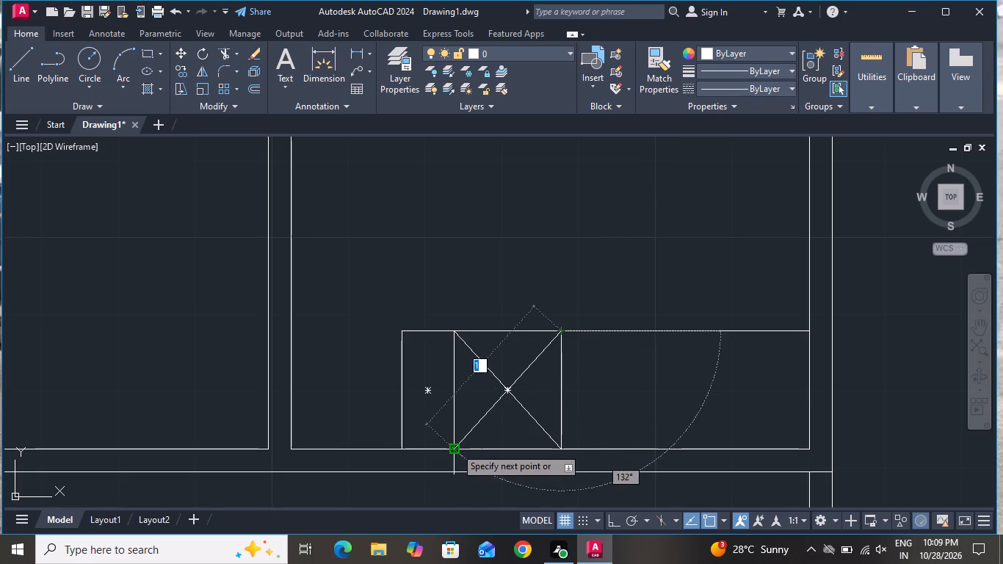
{"action": "left_click", "coordinate": [455, 447]}
{"action": "right_click", "coordinate": [455, 448]}
{"action": "left_click", "coordinate": [475, 305]}
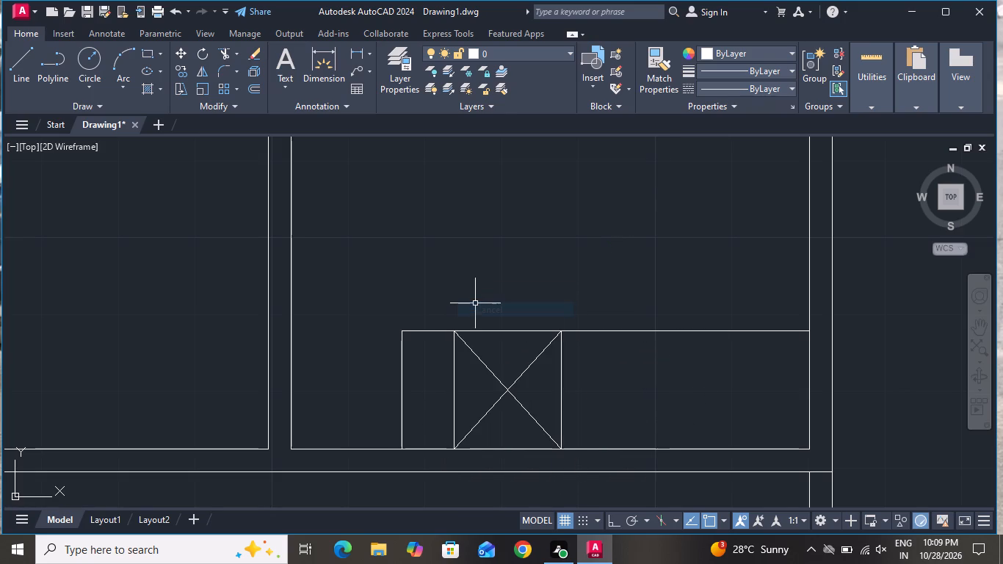
Draw a full-depth rectangle about 1 unit wide adjoining the crossed rectangle, down to the bottom wall.
{"action": "left_click", "coordinate": [148, 54]}
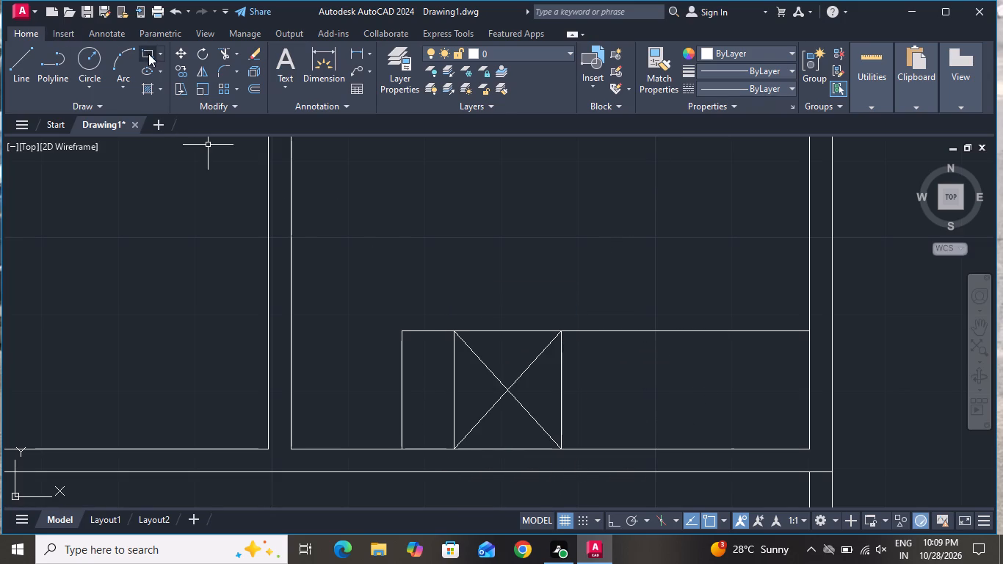
{"action": "left_click", "coordinate": [557, 328]}
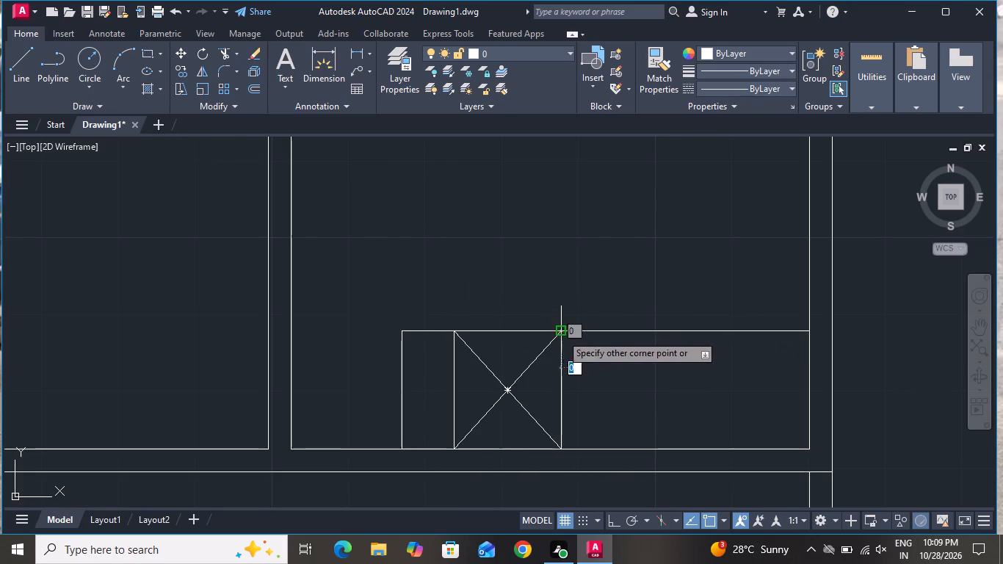
{"action": "left_click", "coordinate": [671, 450]}
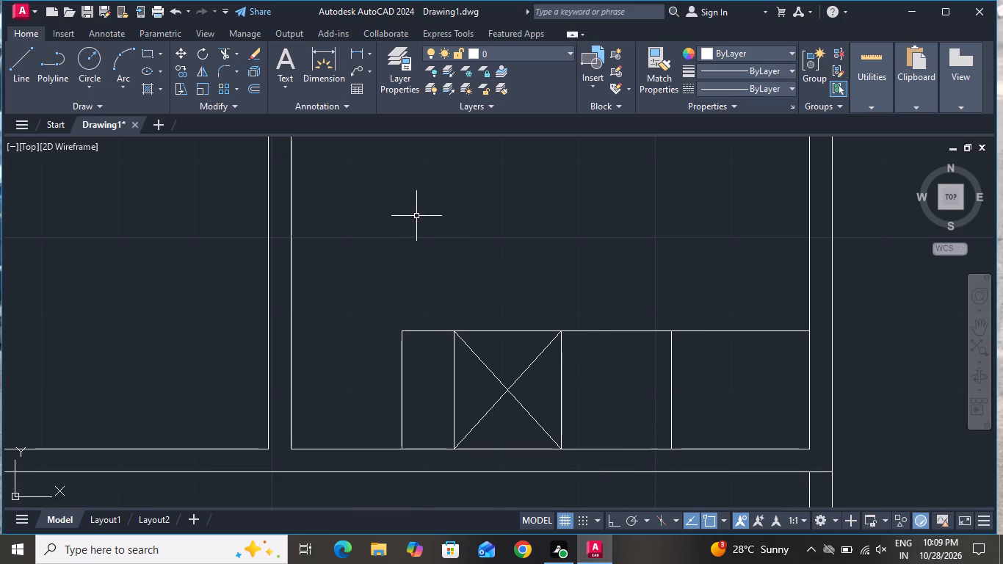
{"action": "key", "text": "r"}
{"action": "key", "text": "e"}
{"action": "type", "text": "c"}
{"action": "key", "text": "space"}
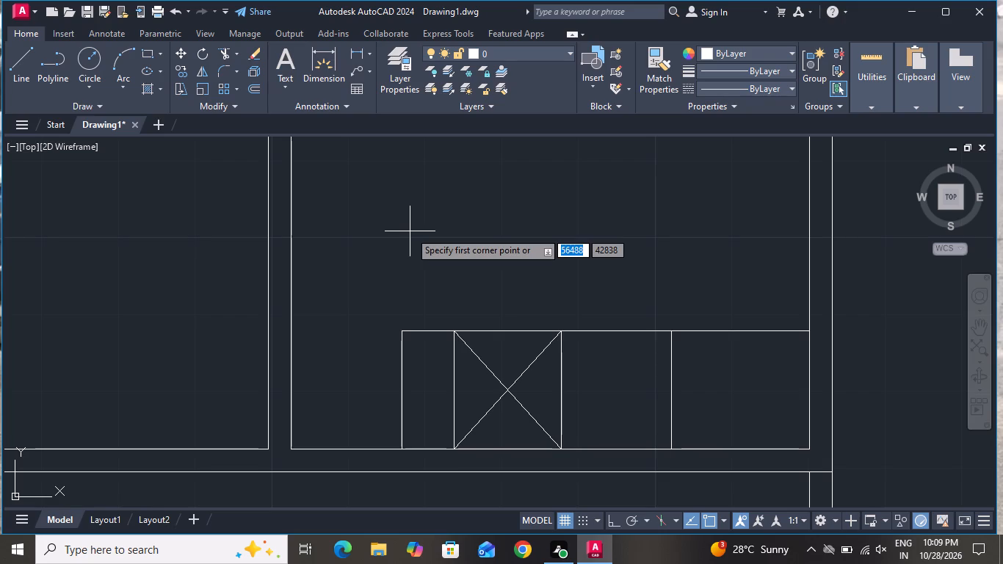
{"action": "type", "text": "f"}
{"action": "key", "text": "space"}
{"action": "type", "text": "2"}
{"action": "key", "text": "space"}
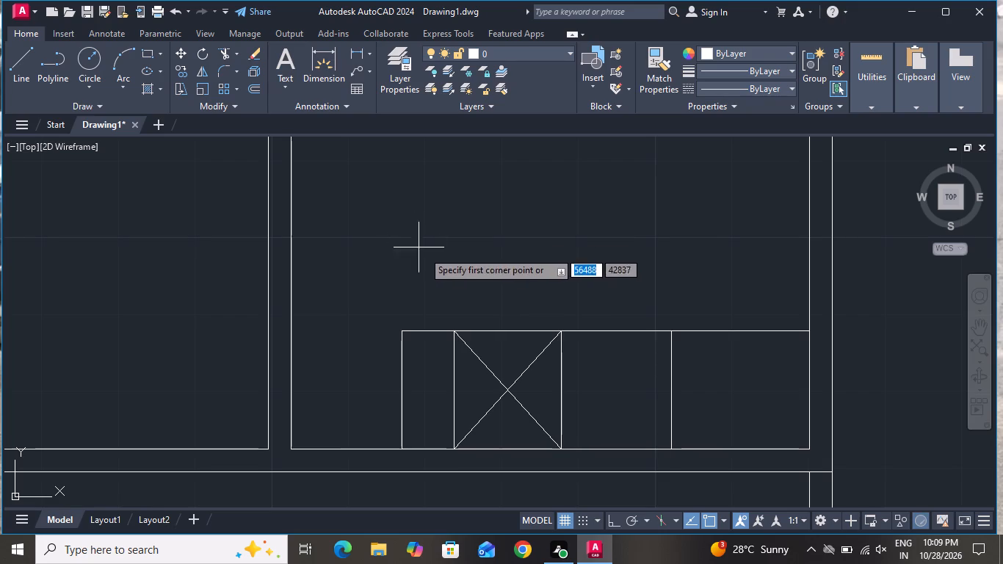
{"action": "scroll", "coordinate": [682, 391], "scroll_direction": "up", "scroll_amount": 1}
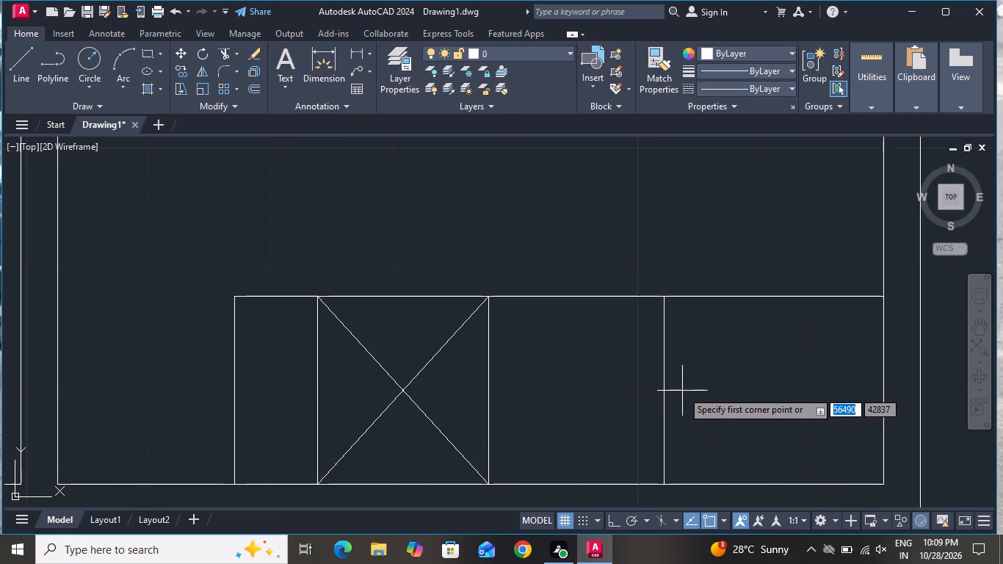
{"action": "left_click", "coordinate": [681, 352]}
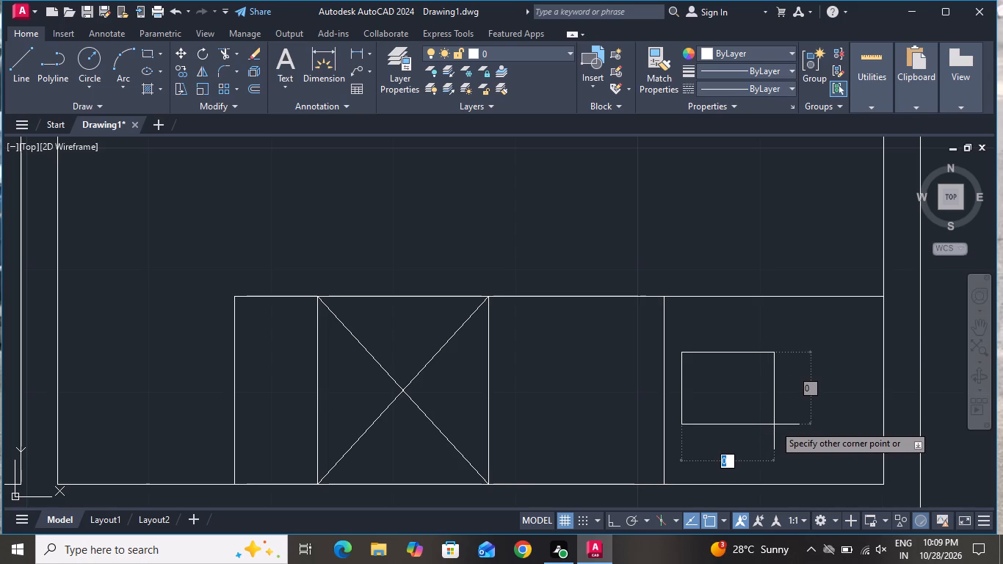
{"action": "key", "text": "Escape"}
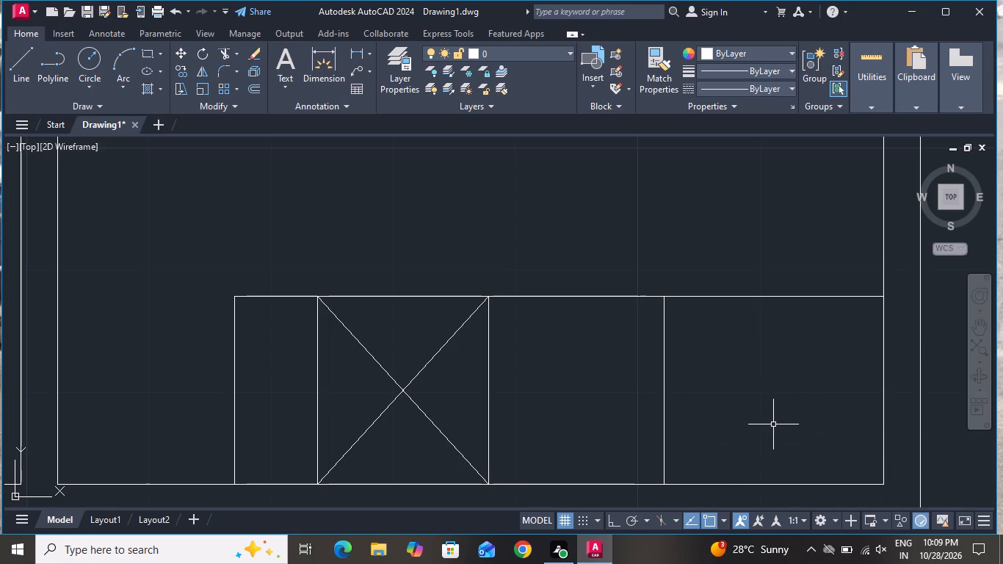
Draw a rounded rectangle about 2 by 1 units with fillet radius .3, starting inside the unit's end compartment beside the right wall.
{"action": "type", "text": "rec"}
{"action": "key", "text": "space"}
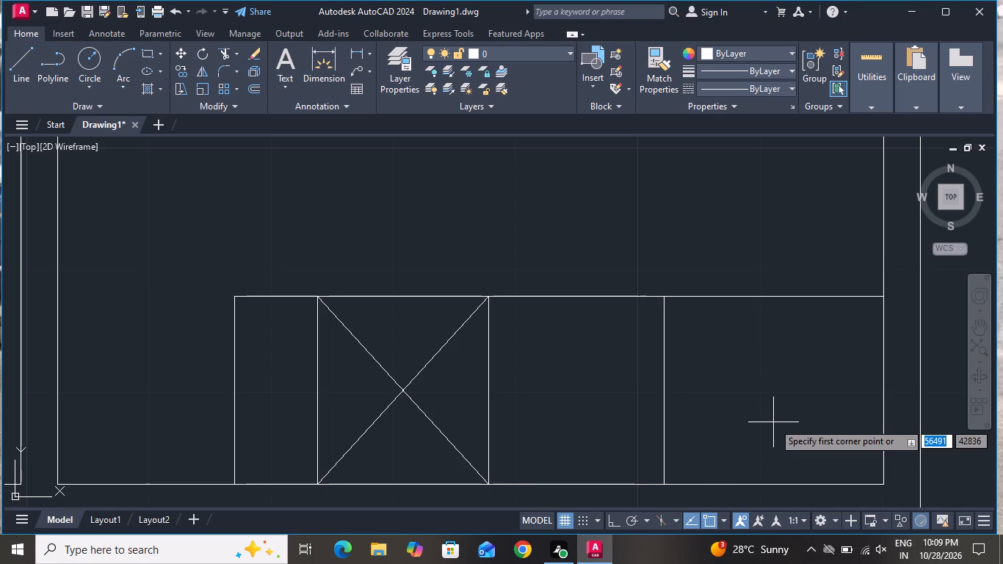
{"action": "type", "text": "f"}
{"action": "key", "text": "space"}
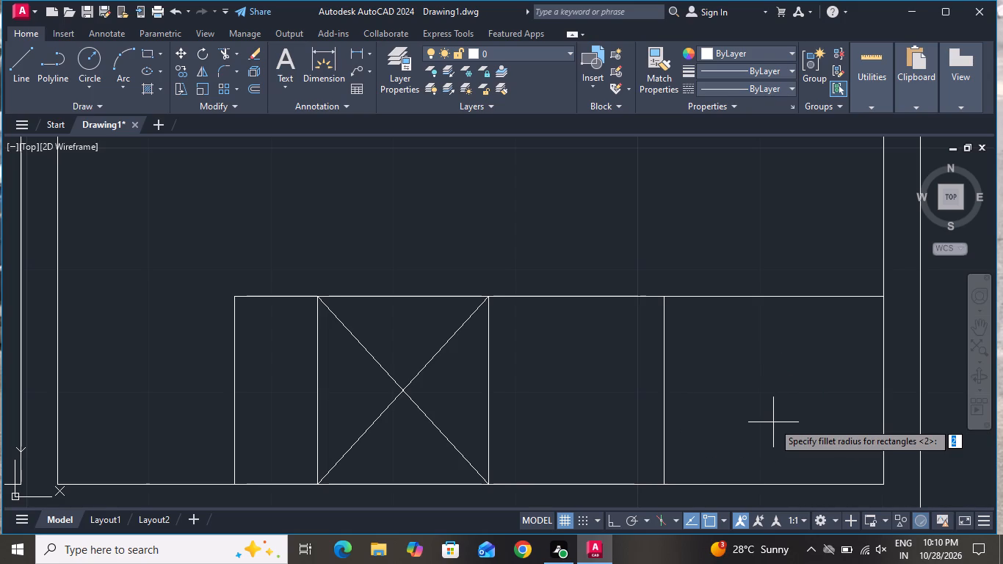
{"action": "key", "text": "period"}
{"action": "type", "text": "3"}
{"action": "key", "text": "space"}
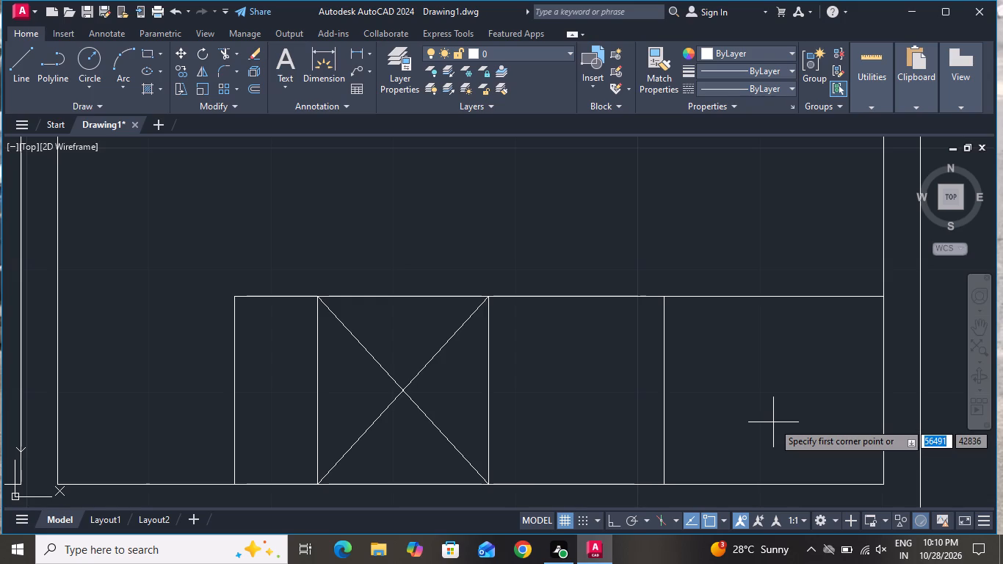
{"action": "left_click", "coordinate": [696, 362]}
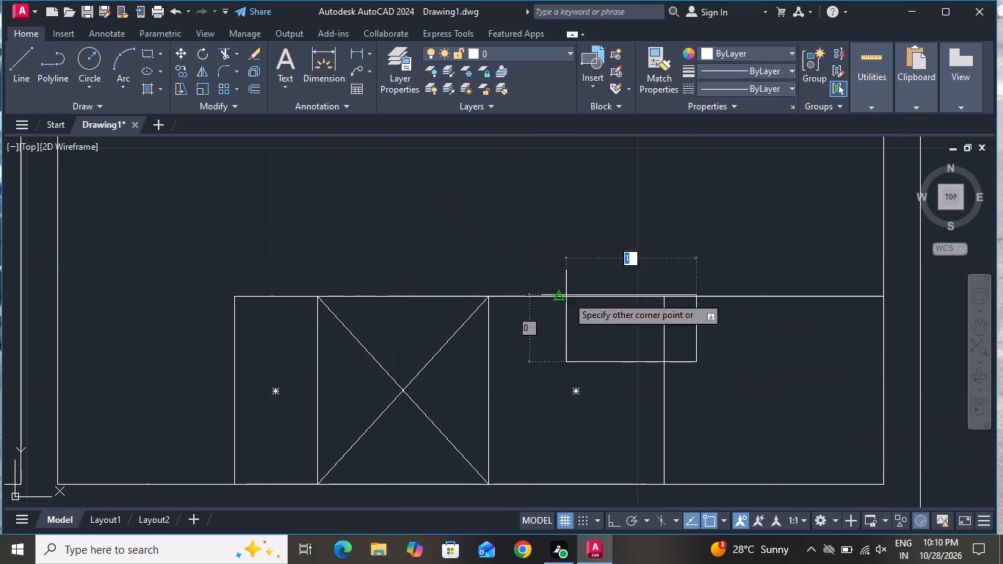
{"action": "scroll", "coordinate": [764, 395], "scroll_direction": "down", "scroll_amount": 4}
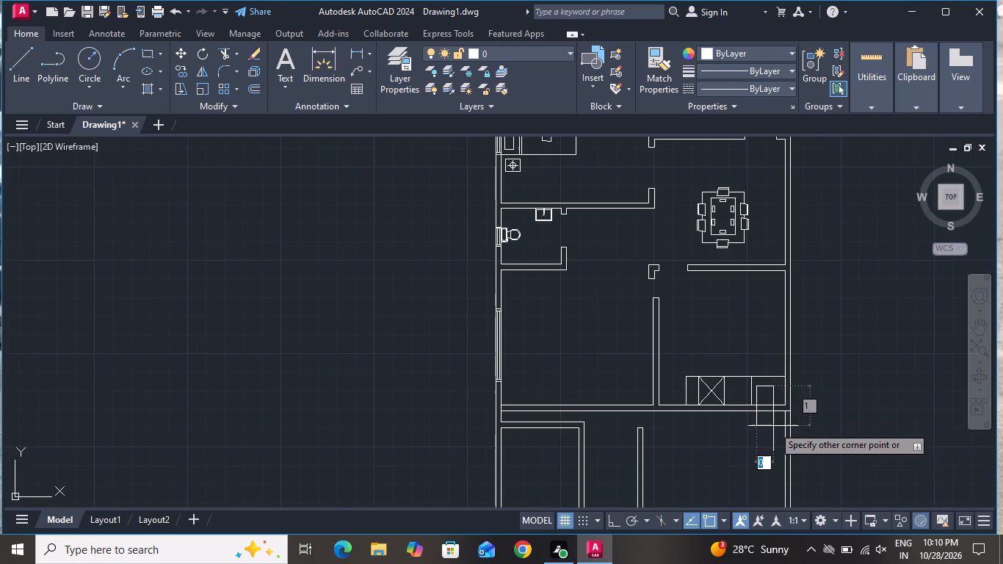
{"action": "left_click", "coordinate": [814, 438]}
Scale the rounded rectangle down to roughly half its size about a point inside it.
{"action": "left_click", "coordinate": [816, 428]}
{"action": "left_click", "coordinate": [814, 428]}
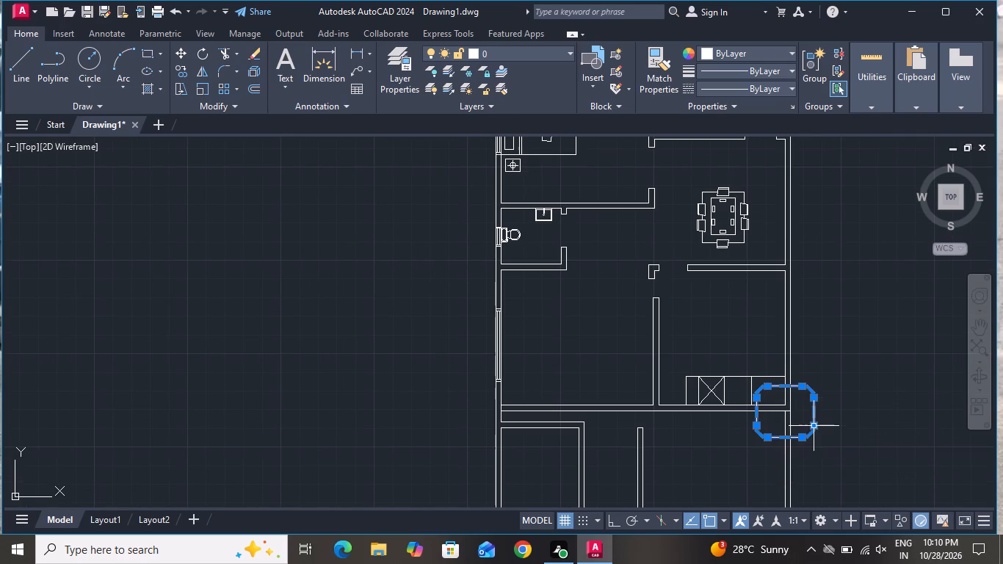
{"action": "left_click", "coordinate": [202, 82]}
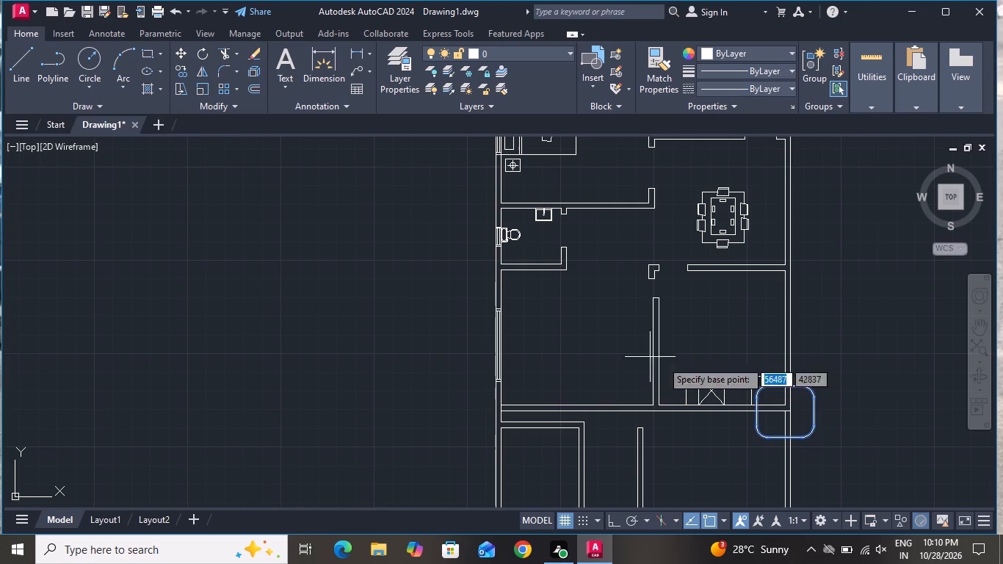
{"action": "left_click", "coordinate": [797, 407]}
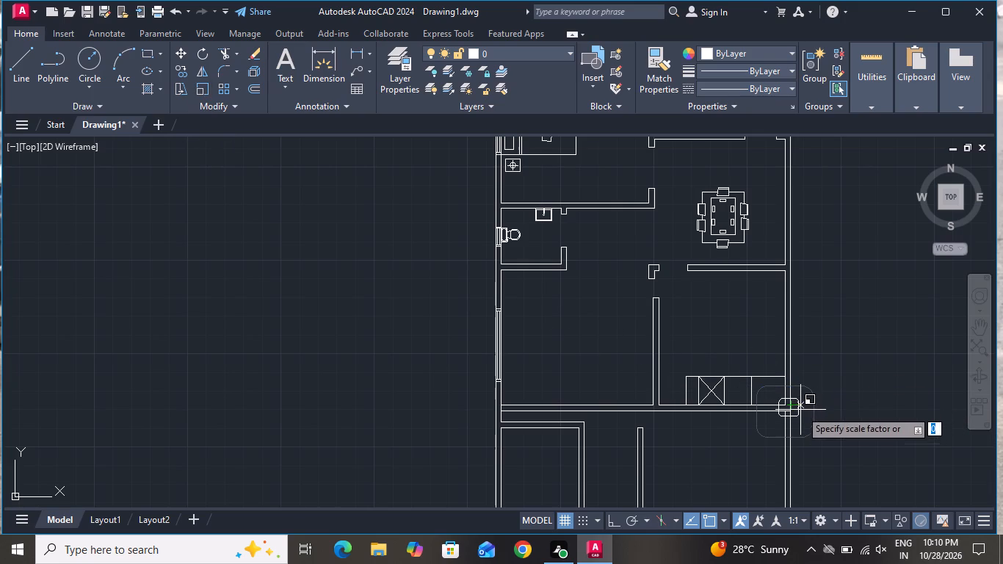
{"action": "left_click", "coordinate": [800, 410]}
Move the rounded rectangle off the wall corner into the unit's end compartment beside the right wall.
{"action": "left_click", "coordinate": [797, 415]}
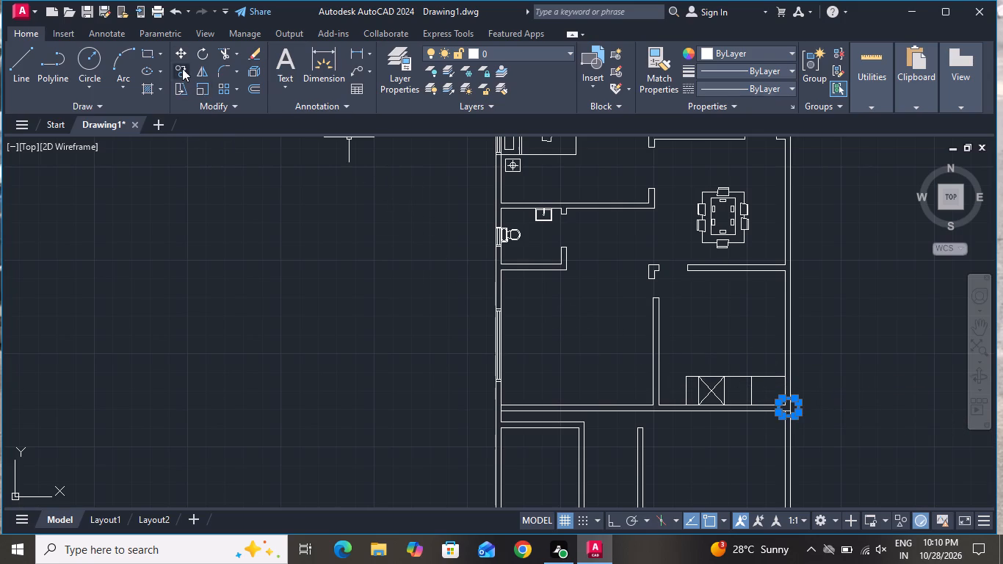
{"action": "left_click", "coordinate": [174, 55]}
{"action": "scroll", "coordinate": [790, 399], "scroll_direction": "up", "scroll_amount": 2}
{"action": "left_click", "coordinate": [773, 418]}
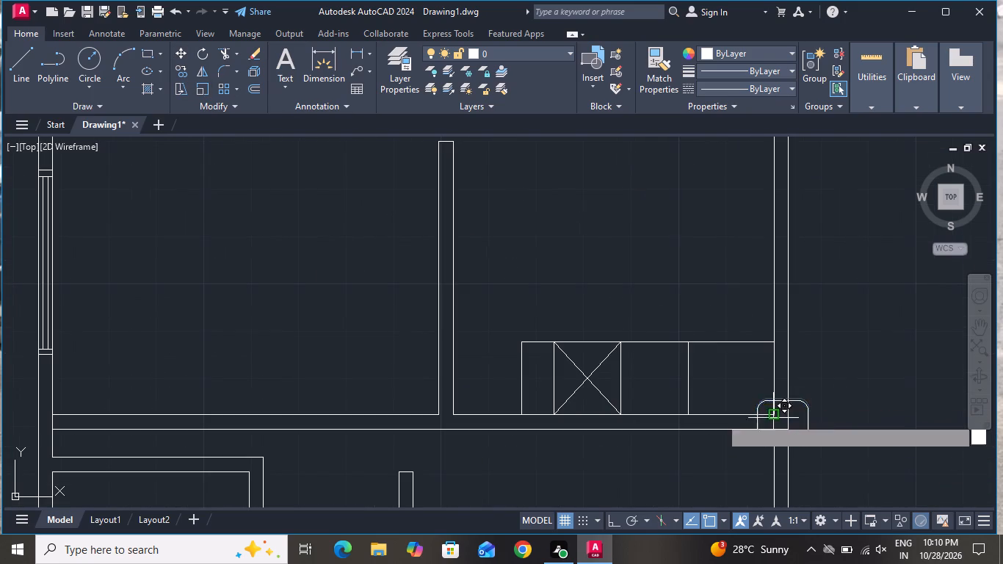
{"action": "left_click", "coordinate": [709, 375]}
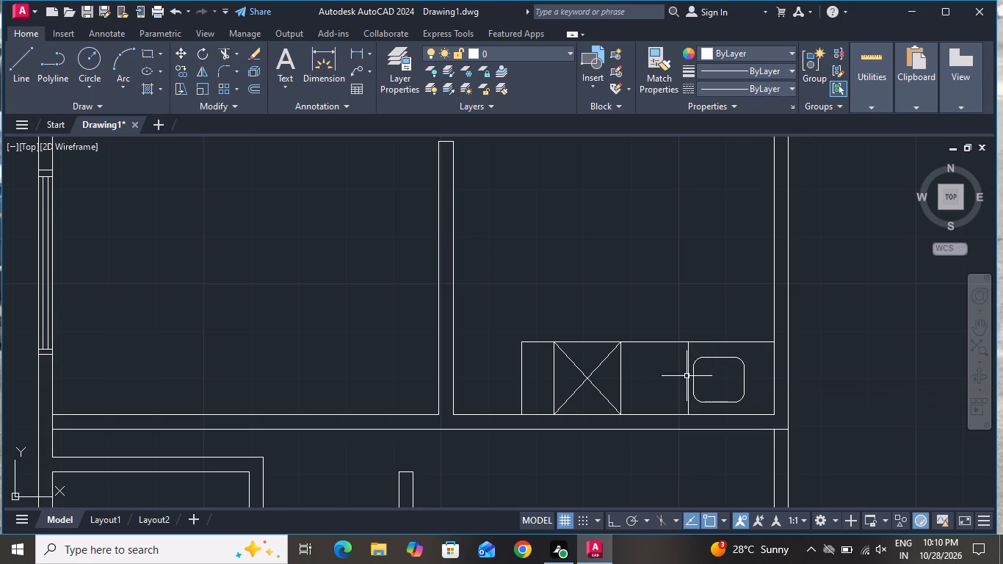
Scale the rounded rectangle down again to a little over half its size within the end compartment.
{"action": "left_click", "coordinate": [745, 372]}
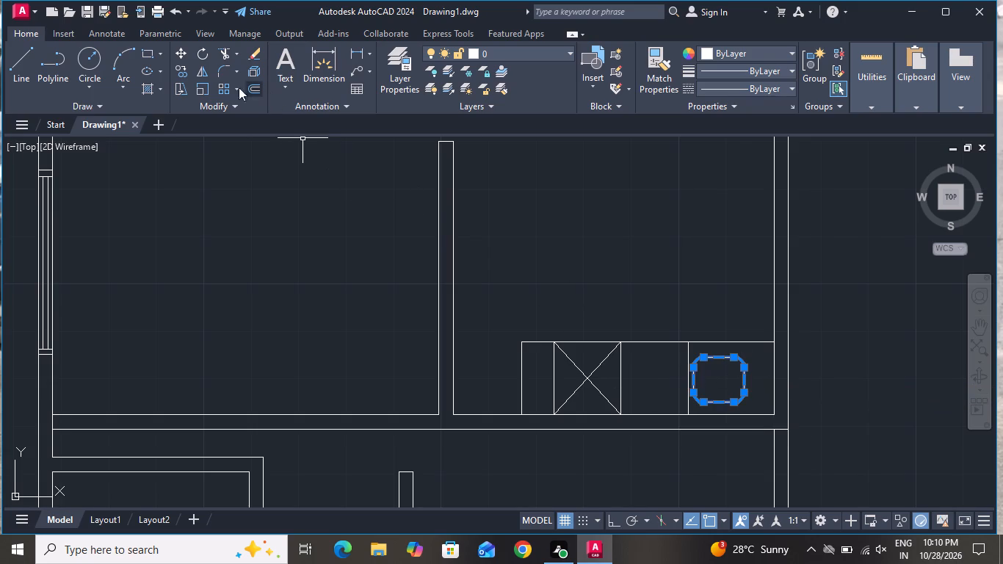
{"action": "left_click", "coordinate": [200, 81]}
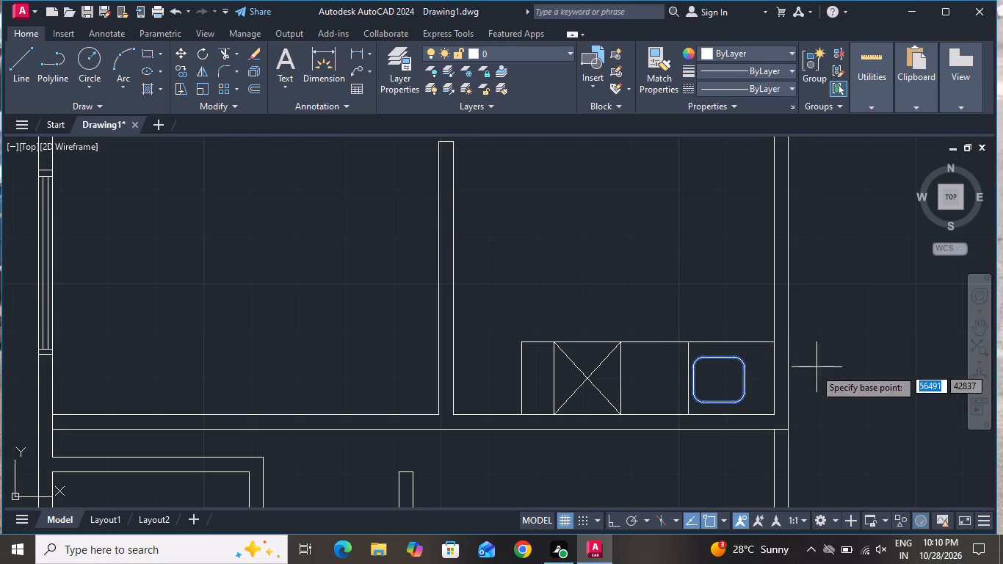
{"action": "left_click", "coordinate": [711, 375]}
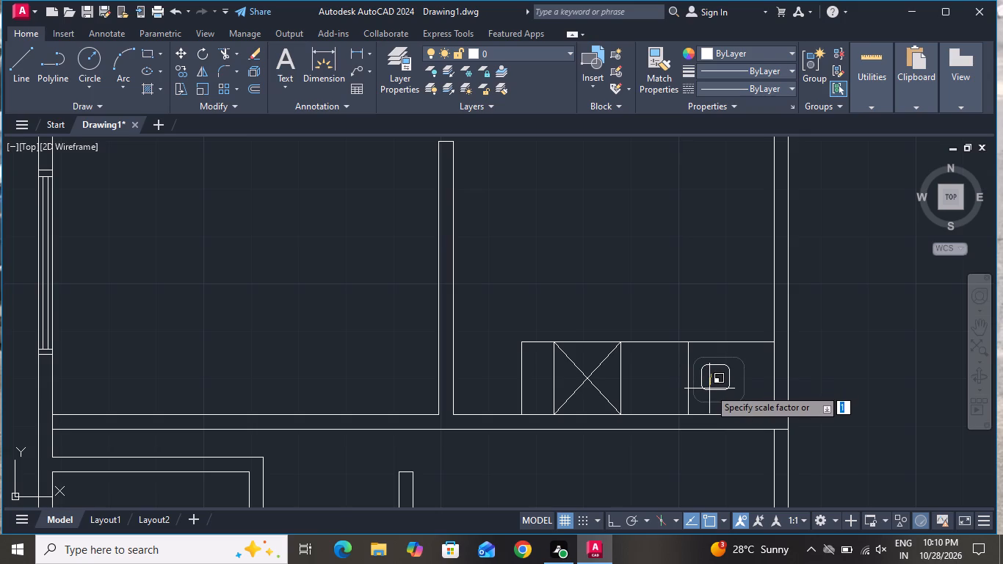
{"action": "left_click", "coordinate": [709, 388]}
Move the rounded rectangle slightly left, close to the end compartment's dividing line.
{"action": "scroll", "coordinate": [738, 382], "scroll_direction": "up", "scroll_amount": 2}
{"action": "left_click", "coordinate": [725, 332]}
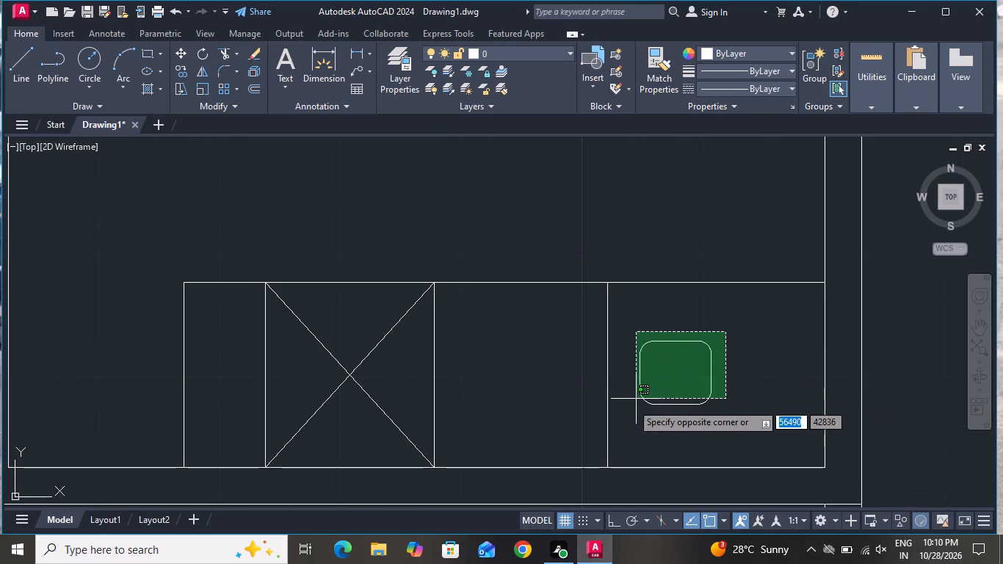
{"action": "left_click", "coordinate": [620, 419]}
{"action": "left_click", "coordinate": [181, 54]}
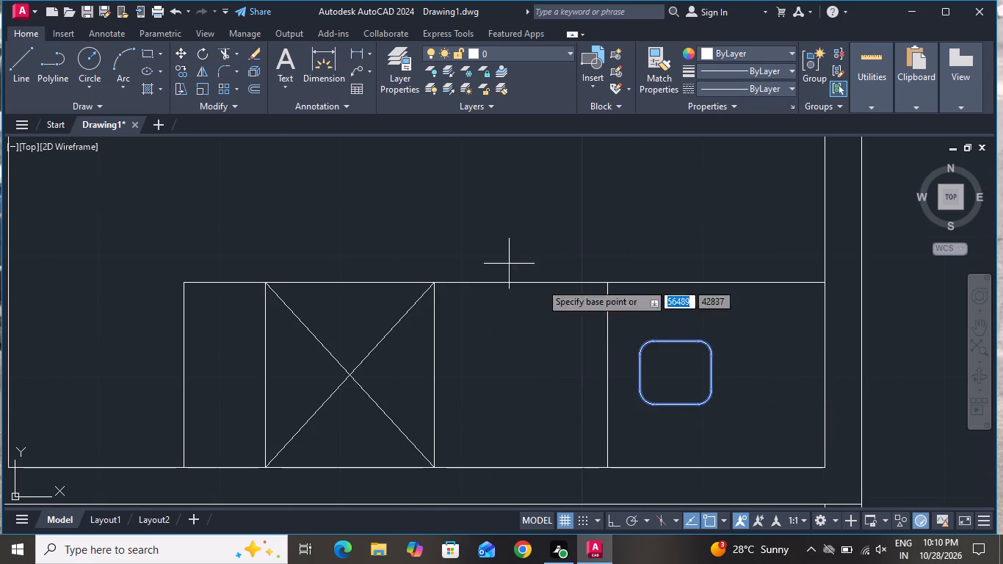
{"action": "left_click", "coordinate": [654, 355]}
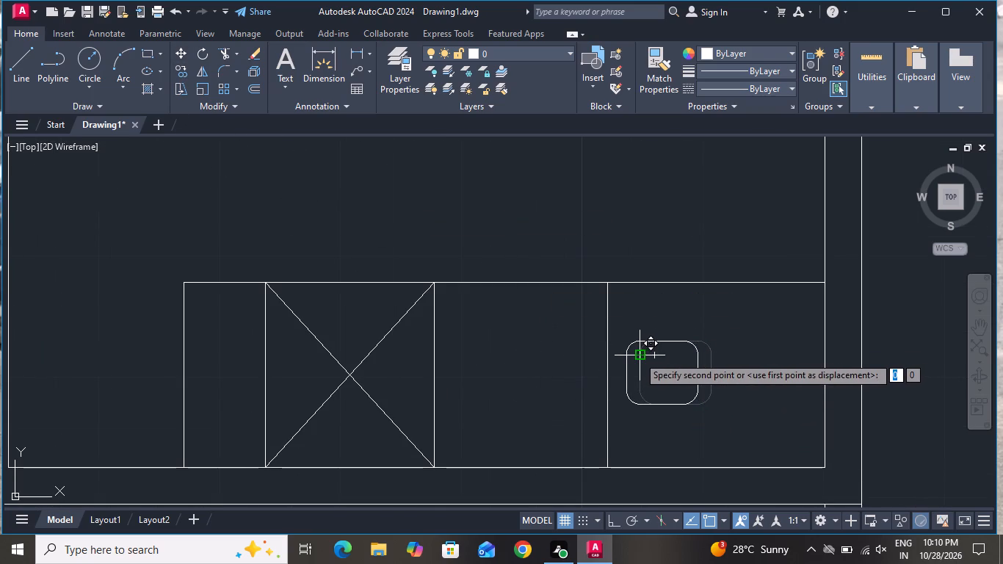
{"action": "left_click", "coordinate": [633, 351]}
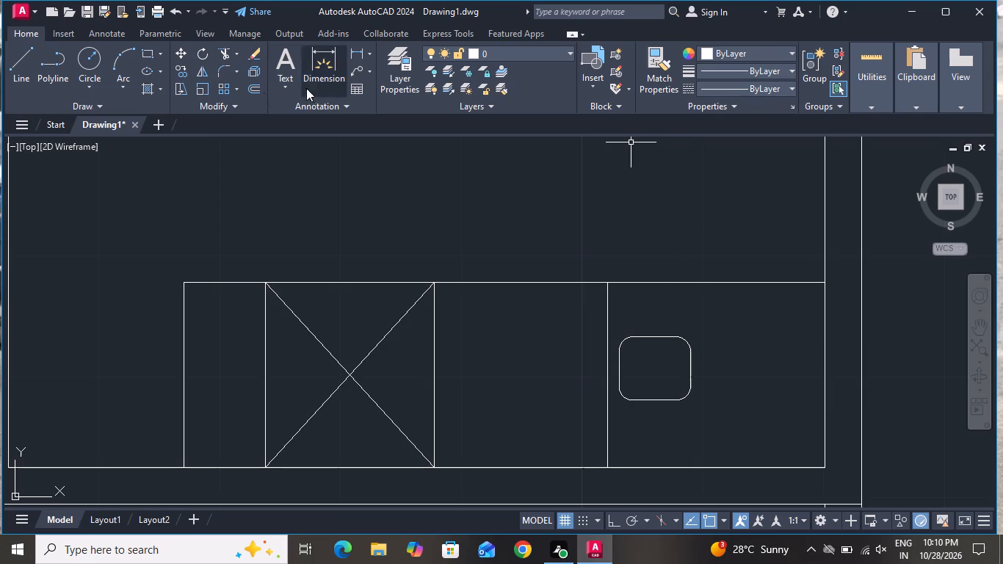
Start a three-point arc just above the upper-right corner of the rounded rectangle.
{"action": "left_click", "coordinate": [119, 54]}
{"action": "scroll", "coordinate": [704, 374], "scroll_direction": "up", "scroll_amount": 1}
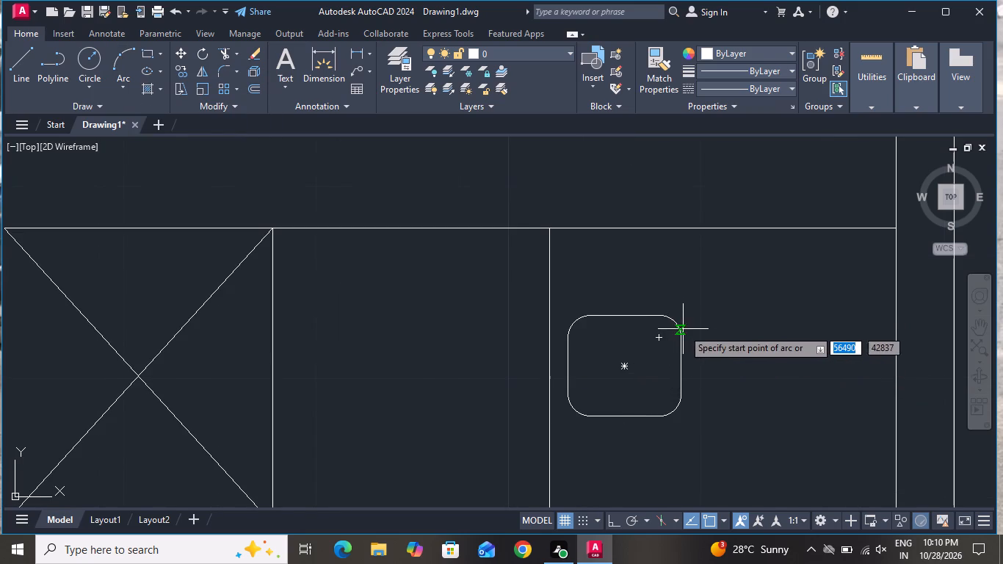
{"action": "left_click", "coordinate": [687, 306]}
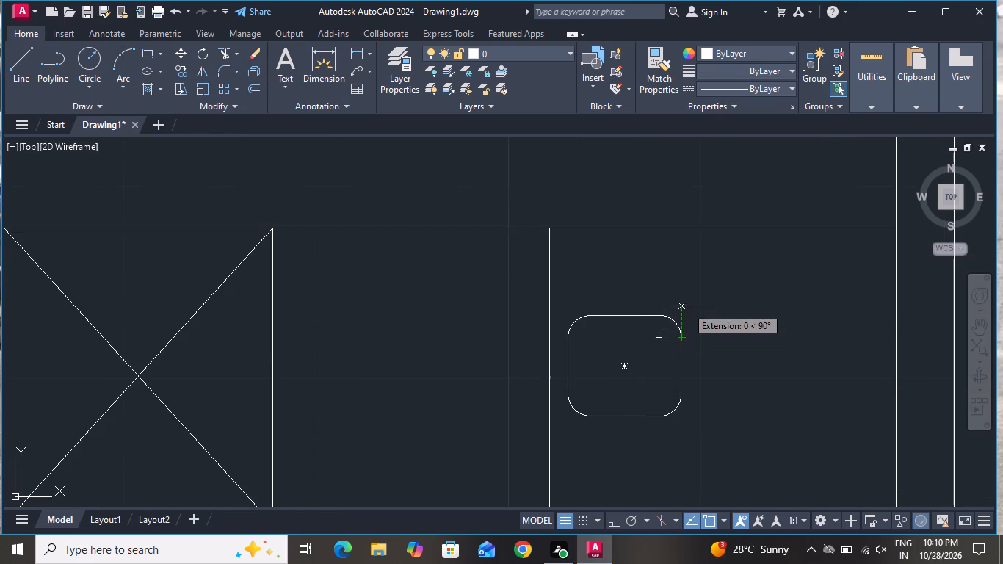
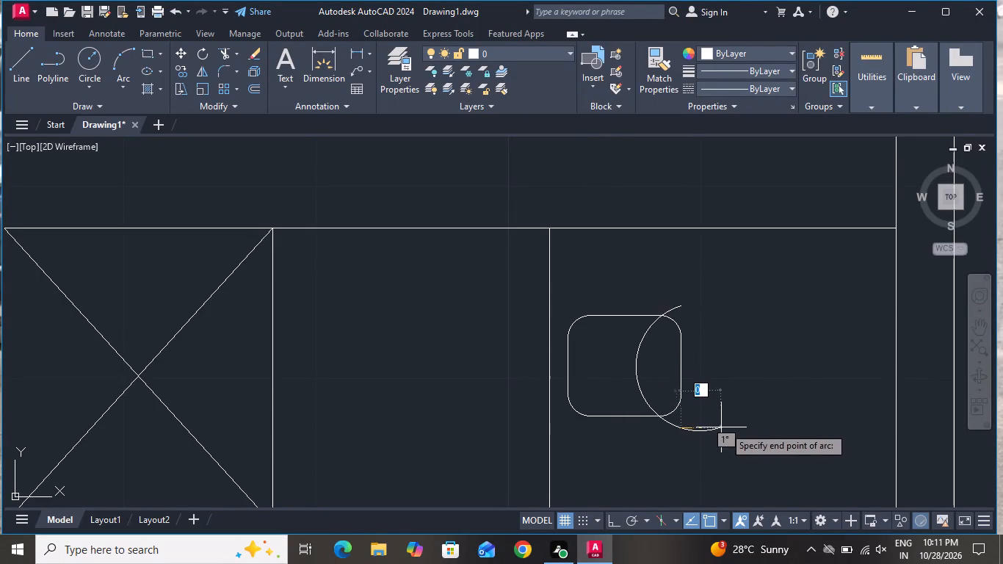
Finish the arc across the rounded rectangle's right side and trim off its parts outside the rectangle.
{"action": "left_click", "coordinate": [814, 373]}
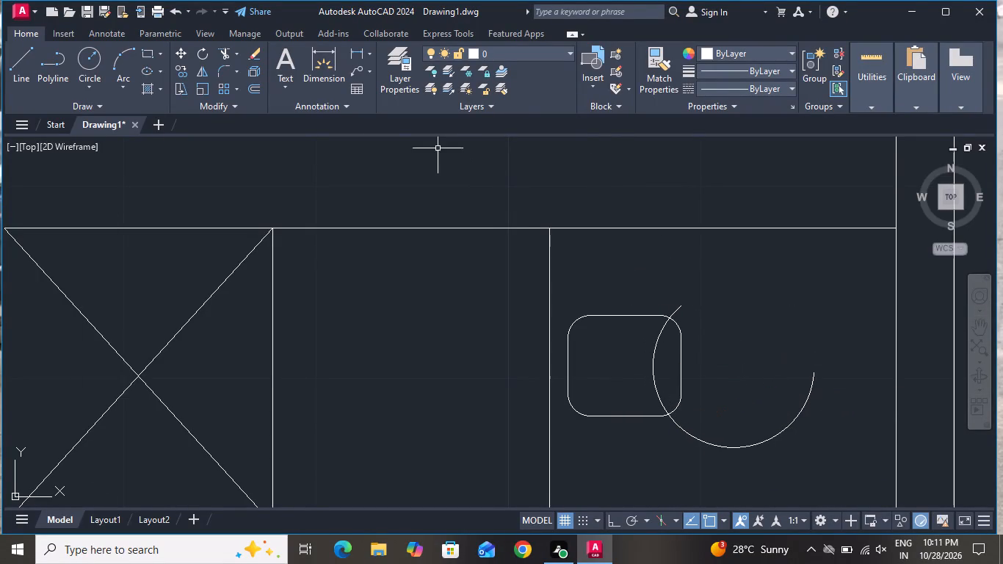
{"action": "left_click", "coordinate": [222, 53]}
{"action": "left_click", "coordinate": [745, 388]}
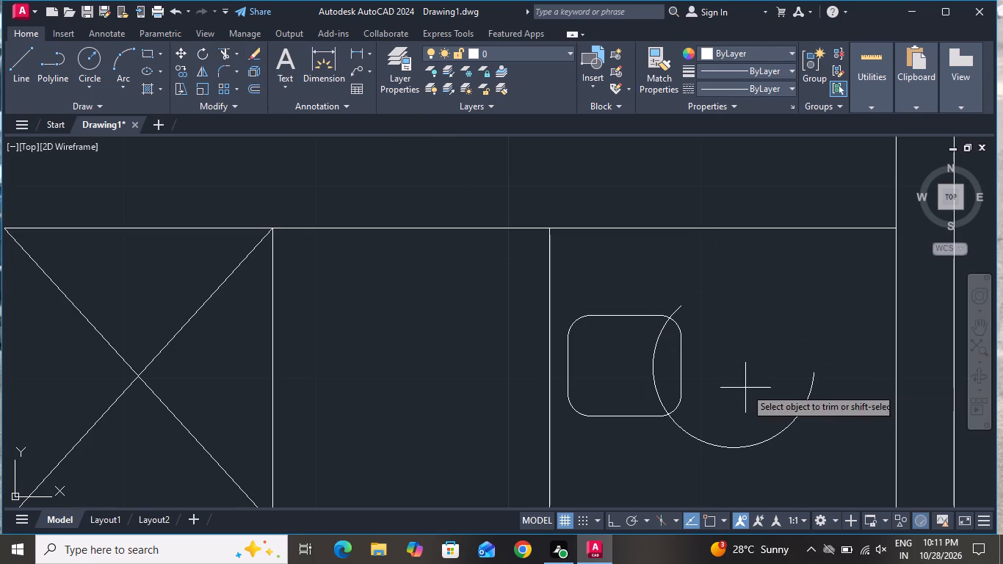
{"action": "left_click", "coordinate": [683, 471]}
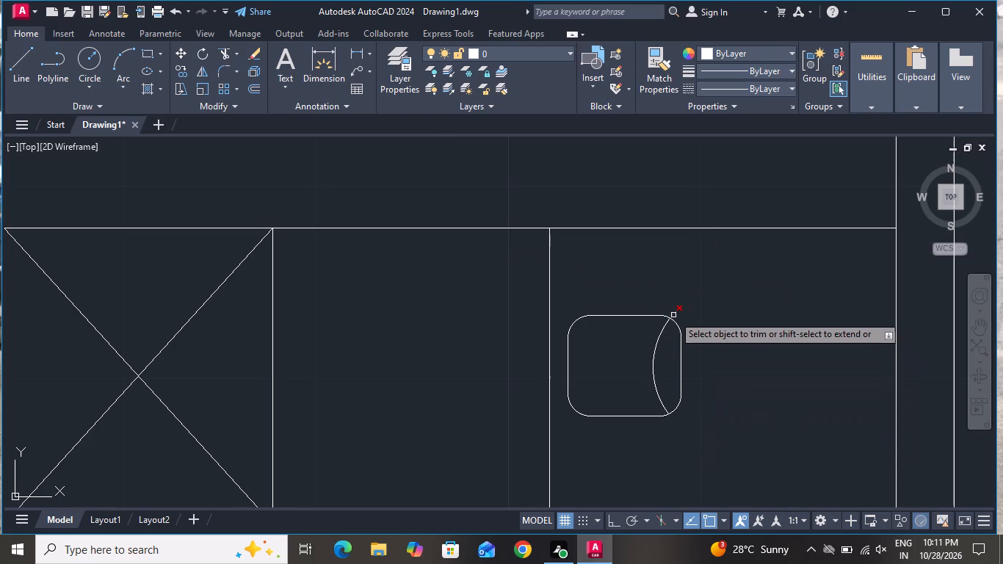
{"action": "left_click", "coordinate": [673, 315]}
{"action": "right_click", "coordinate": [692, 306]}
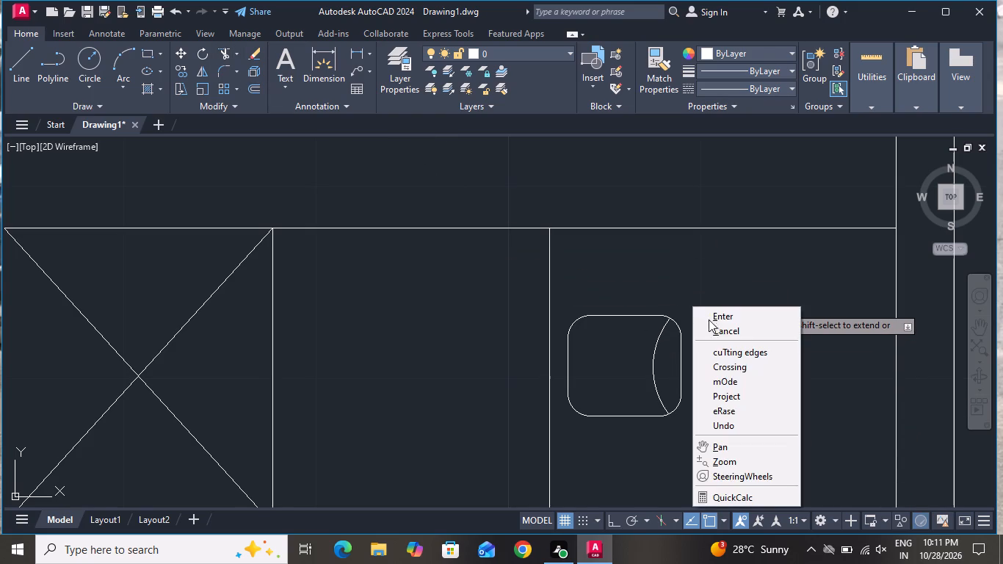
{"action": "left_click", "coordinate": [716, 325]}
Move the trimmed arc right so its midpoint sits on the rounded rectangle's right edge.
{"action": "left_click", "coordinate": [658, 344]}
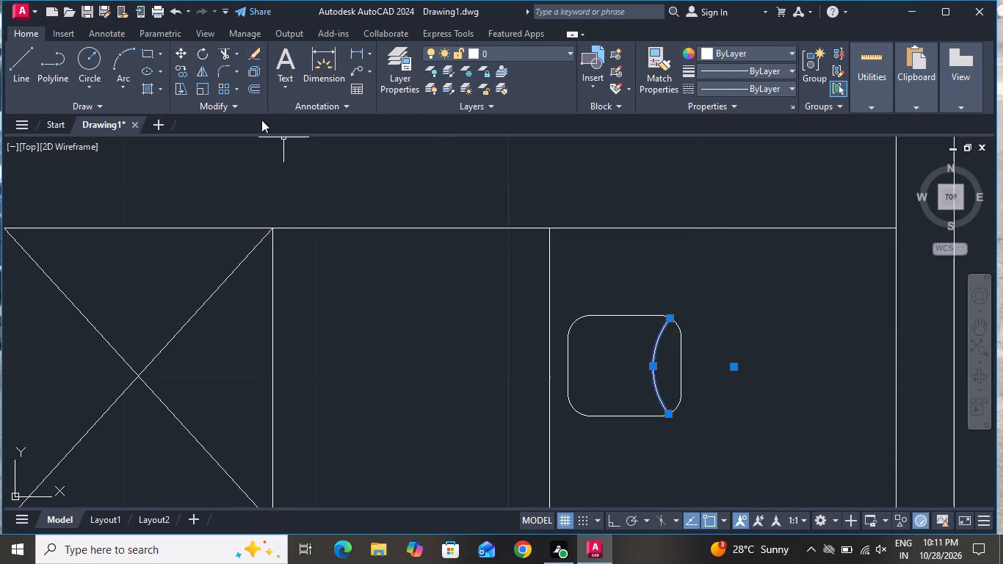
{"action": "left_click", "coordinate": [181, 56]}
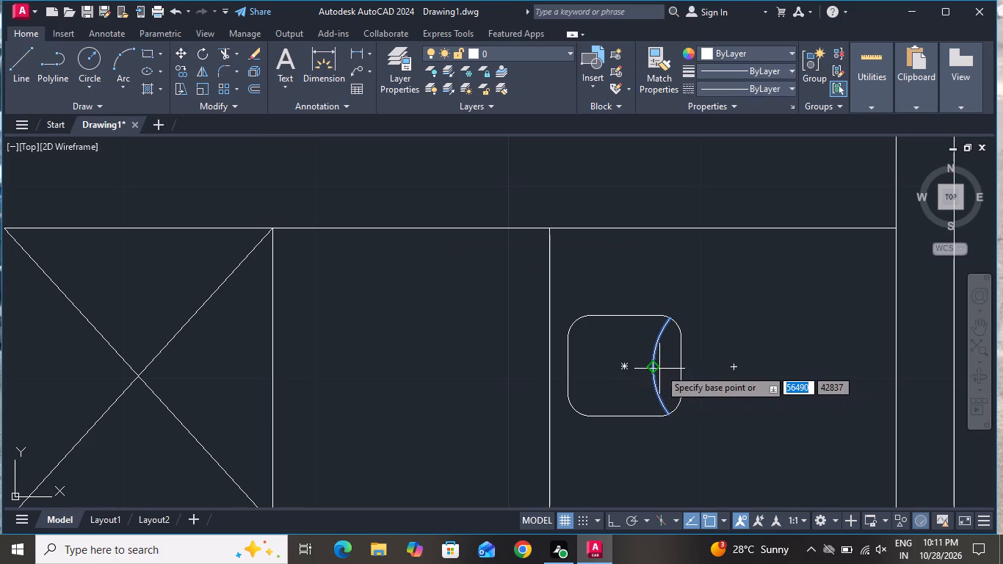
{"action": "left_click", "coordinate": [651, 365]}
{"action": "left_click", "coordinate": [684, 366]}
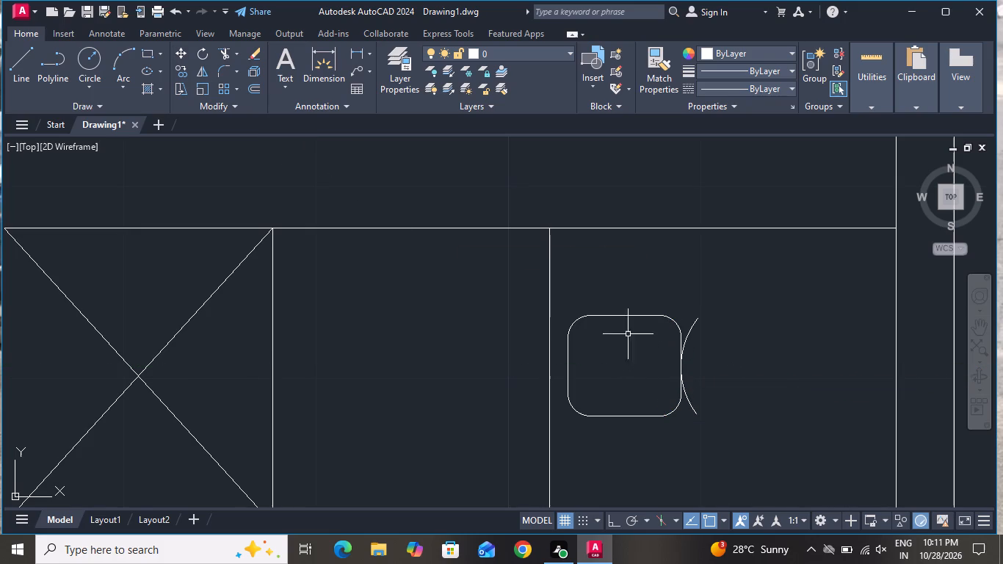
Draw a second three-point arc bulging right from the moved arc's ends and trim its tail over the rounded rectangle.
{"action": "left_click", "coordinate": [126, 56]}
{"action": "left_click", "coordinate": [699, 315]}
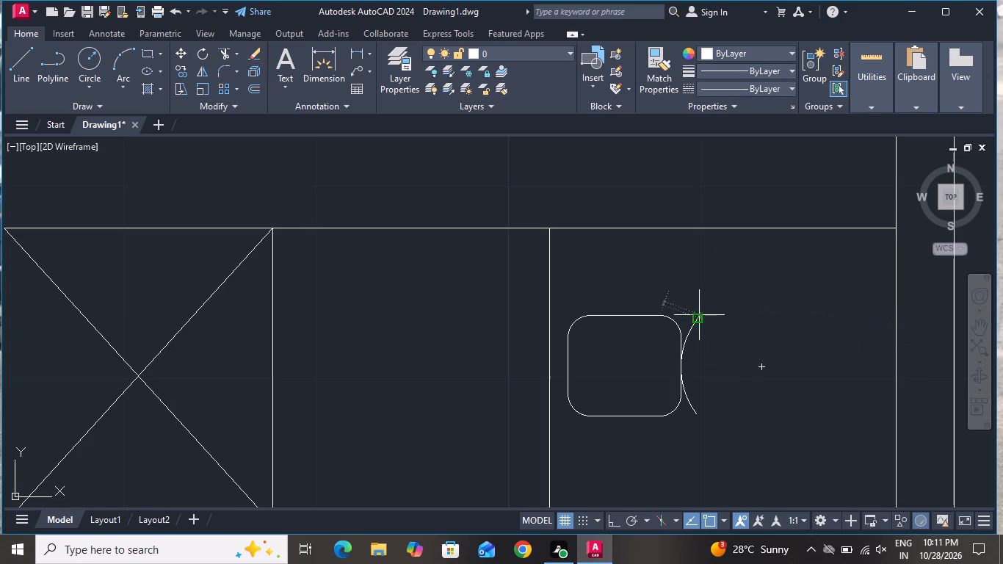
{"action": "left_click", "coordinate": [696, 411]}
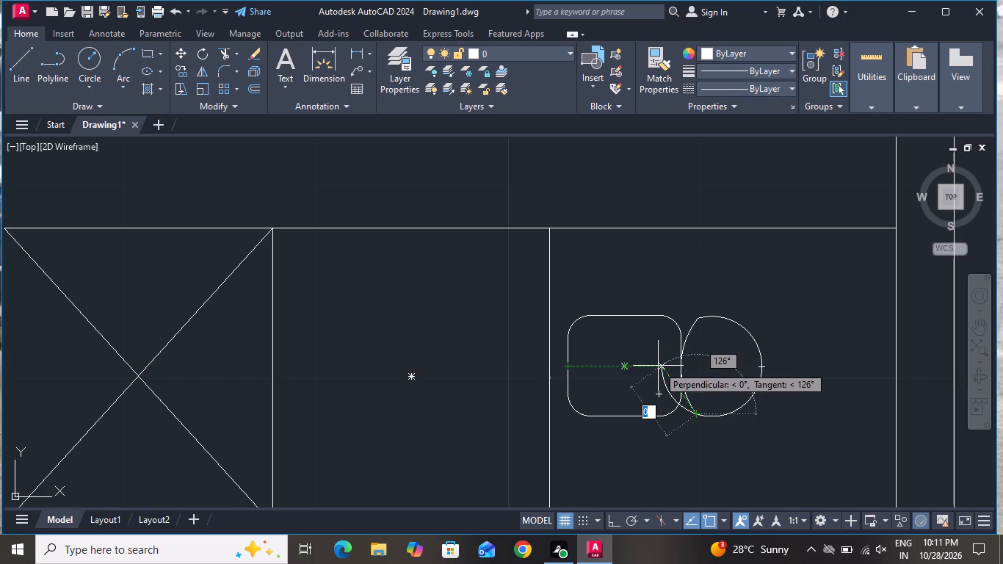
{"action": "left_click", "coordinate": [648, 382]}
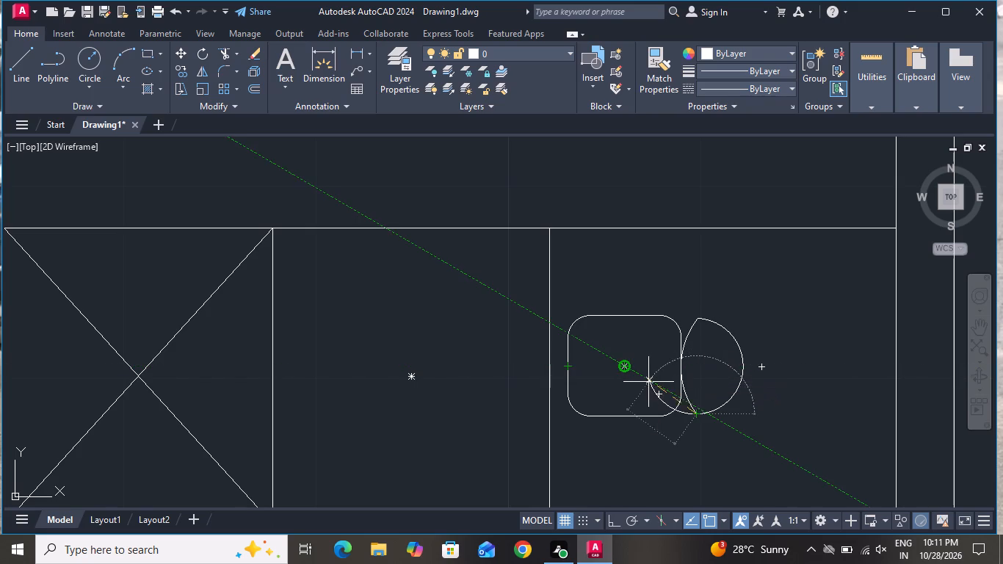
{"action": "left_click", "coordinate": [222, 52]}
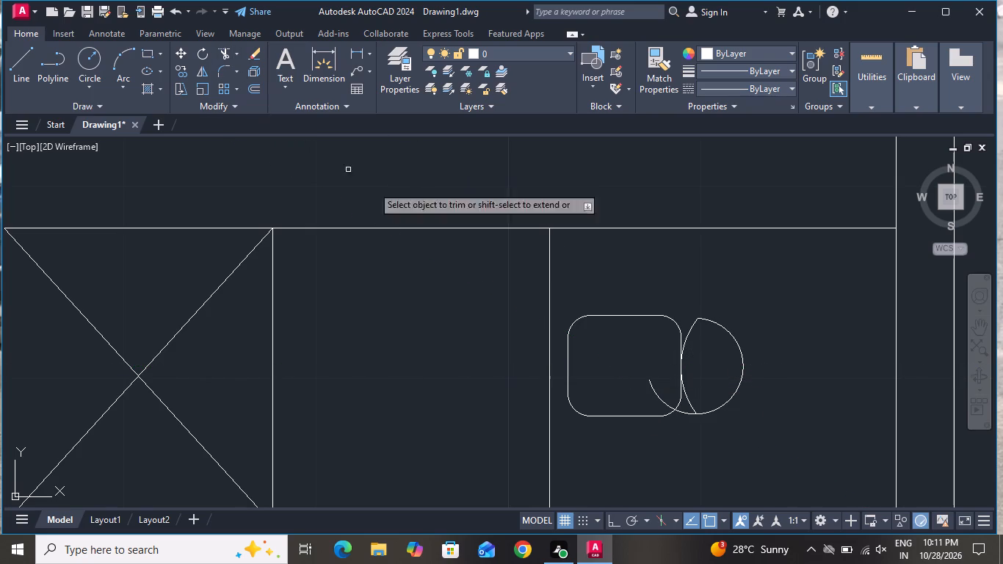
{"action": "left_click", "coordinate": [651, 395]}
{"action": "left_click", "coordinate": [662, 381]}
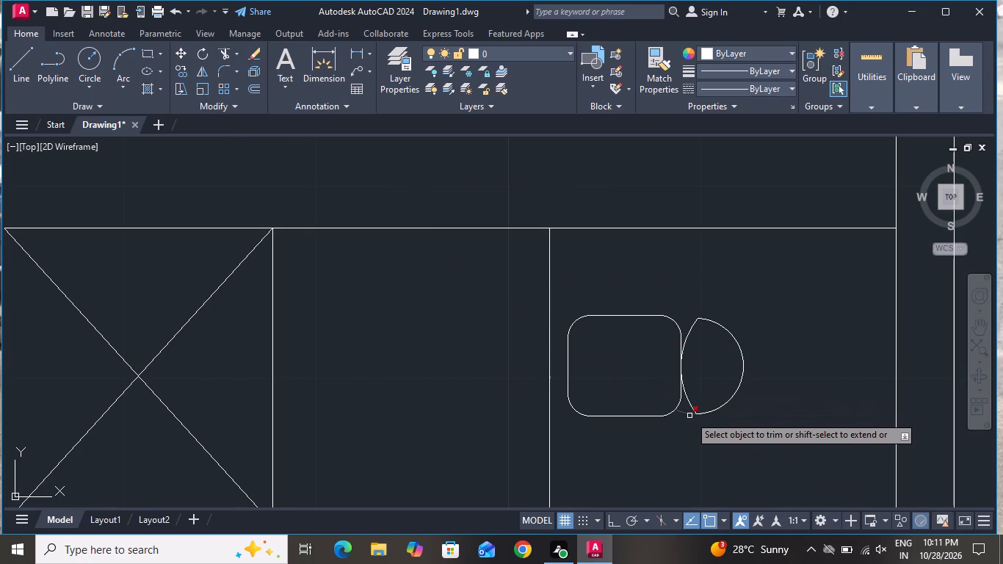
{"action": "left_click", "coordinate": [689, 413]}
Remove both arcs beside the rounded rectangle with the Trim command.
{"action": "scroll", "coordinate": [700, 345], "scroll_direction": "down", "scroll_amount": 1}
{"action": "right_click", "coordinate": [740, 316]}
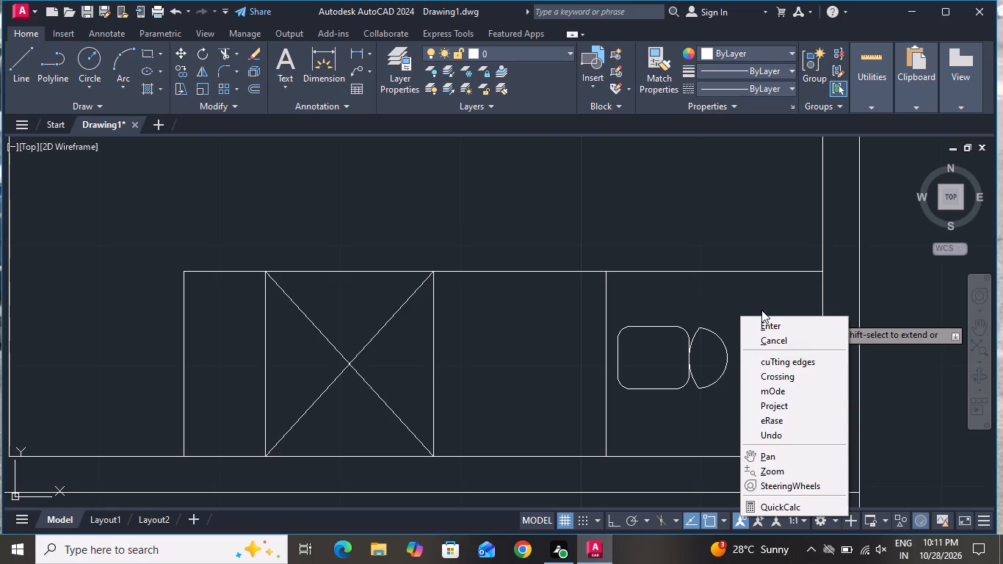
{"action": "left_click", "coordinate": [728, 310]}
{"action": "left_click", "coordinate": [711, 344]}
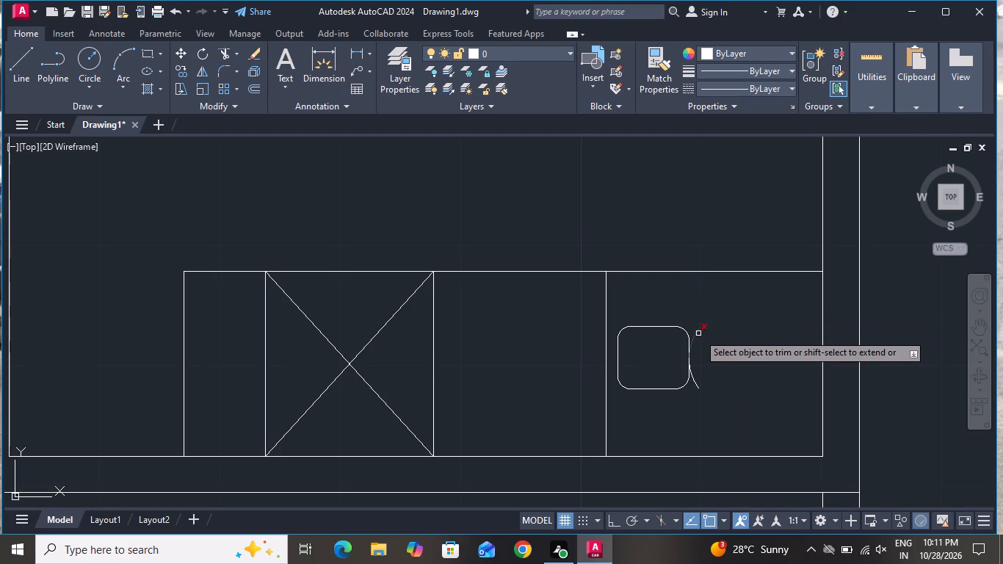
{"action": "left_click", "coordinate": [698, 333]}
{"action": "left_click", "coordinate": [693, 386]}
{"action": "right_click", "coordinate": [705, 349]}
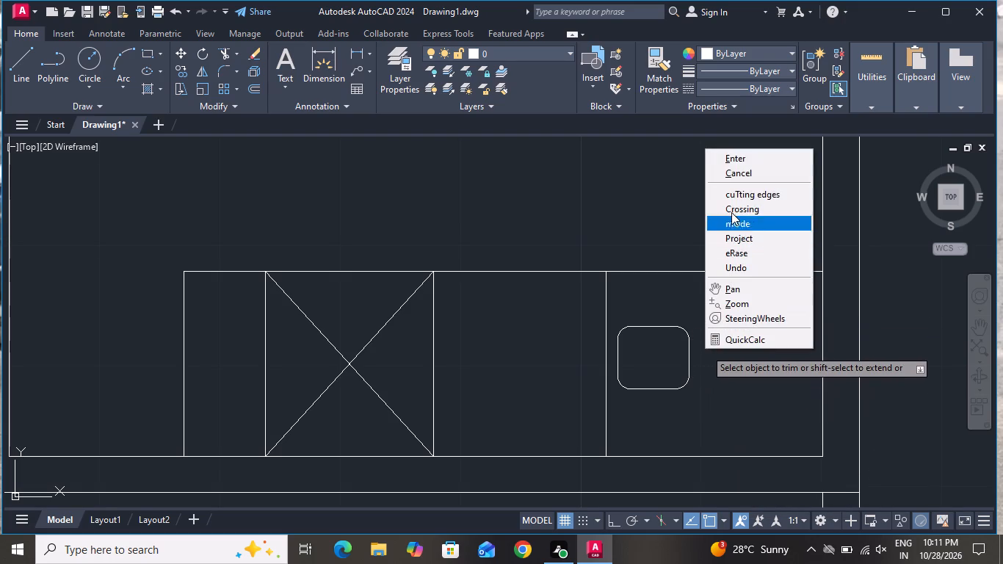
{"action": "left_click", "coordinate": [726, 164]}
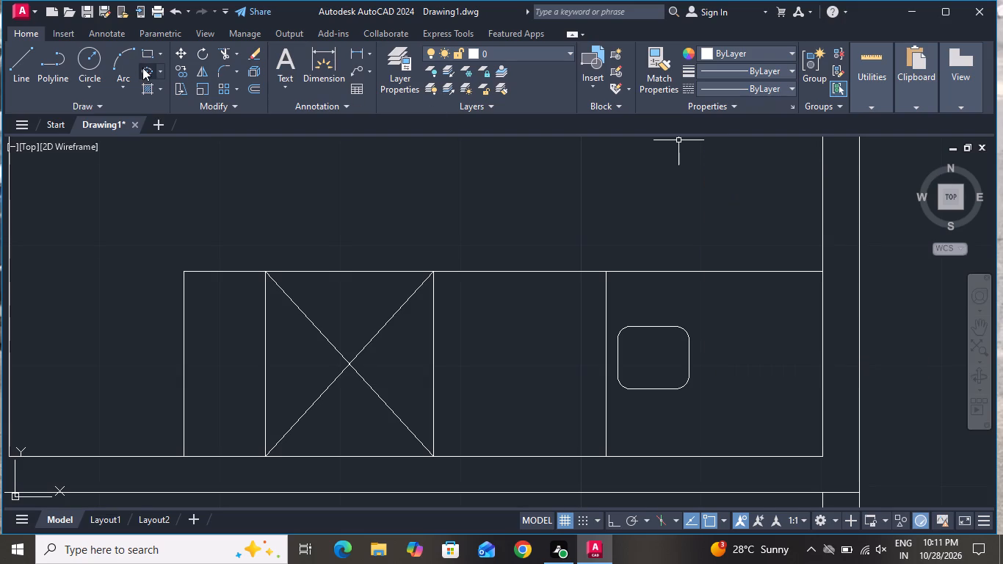
Draw a narrow upright ellipse from its center just right of the rounded rectangle.
{"action": "left_click", "coordinate": [145, 69]}
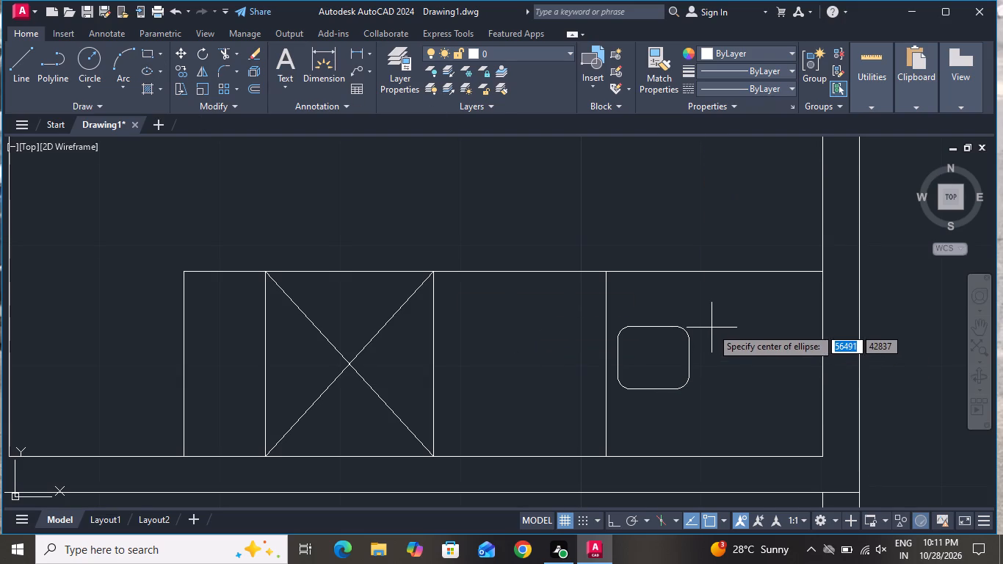
{"action": "left_click", "coordinate": [712, 333]}
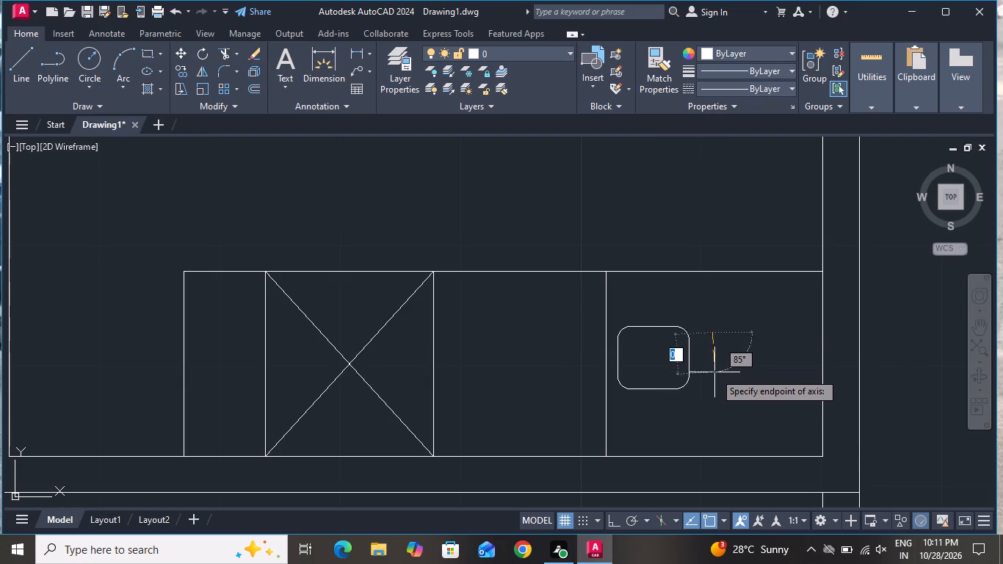
{"action": "left_click", "coordinate": [713, 372]}
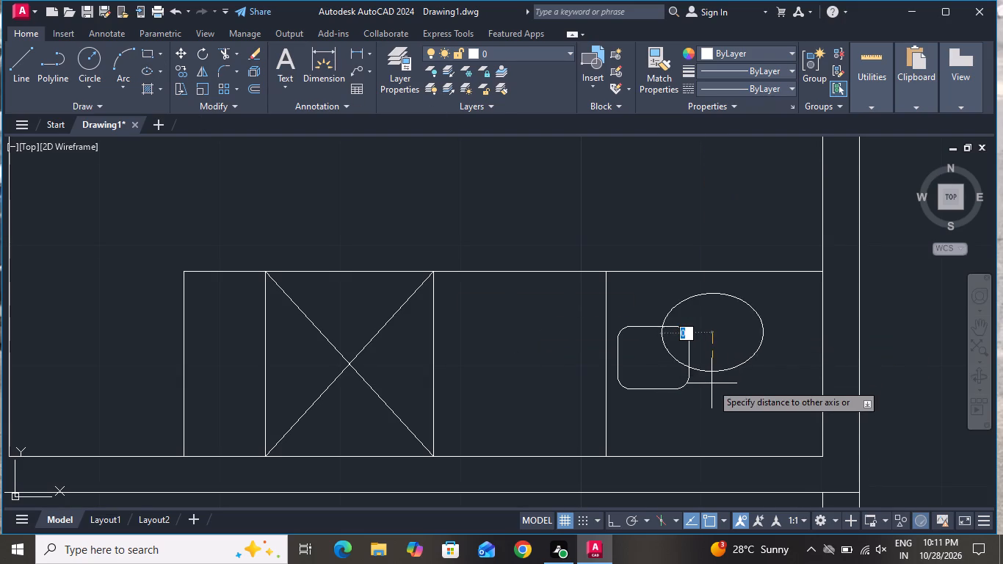
{"action": "left_click", "coordinate": [726, 344]}
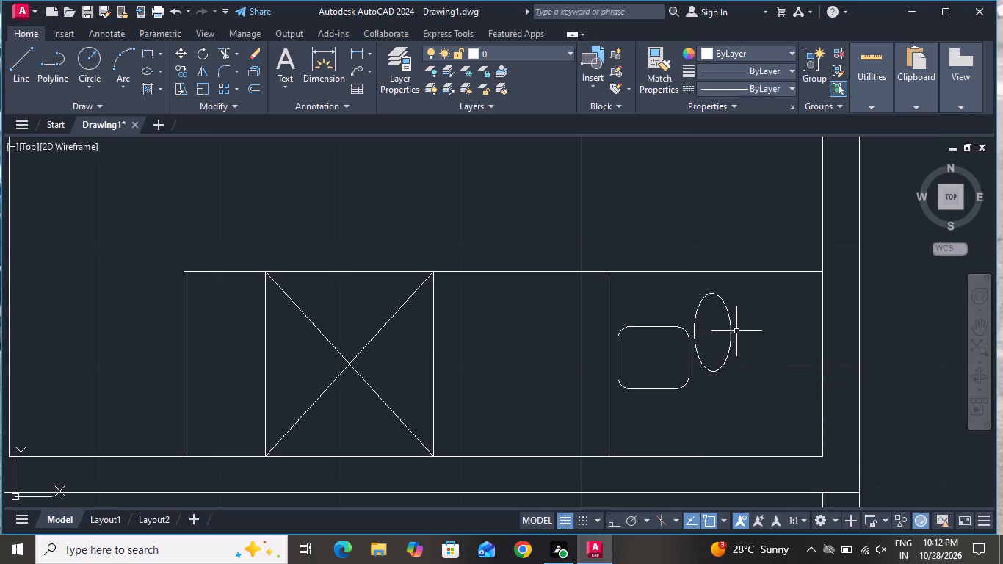
Shorten the ellipse's vertical axis to a little over half its height, making it nearly round.
{"action": "left_click", "coordinate": [726, 314]}
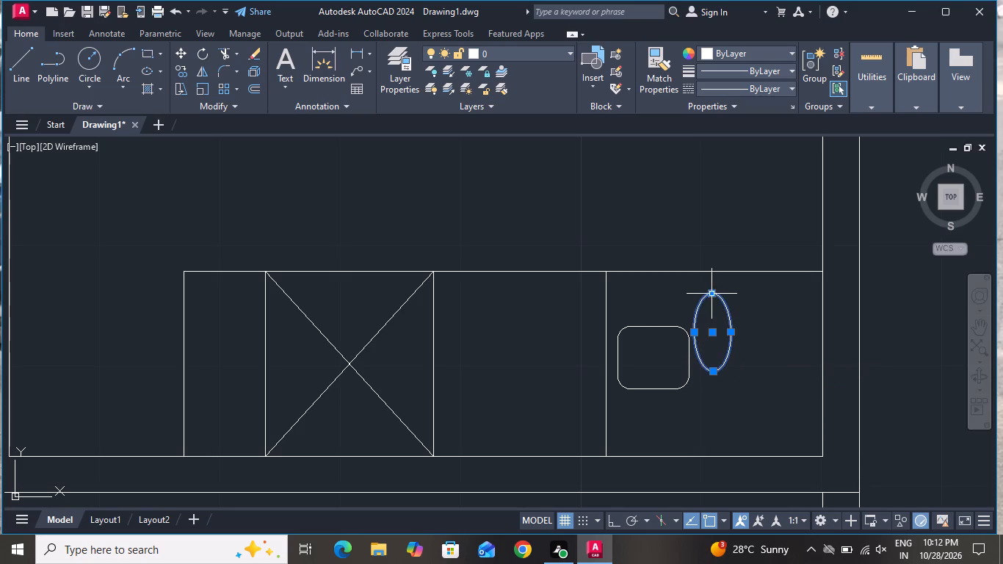
{"action": "left_click", "coordinate": [713, 294]}
{"action": "left_click", "coordinate": [716, 311]}
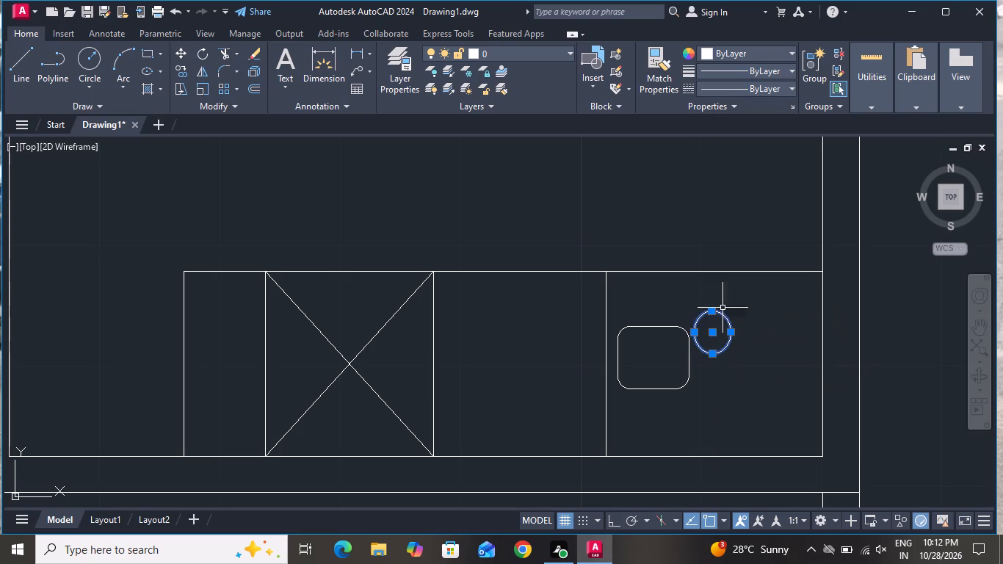
Move the ellipse straight down until it is about level with the rounded rectangle's center.
{"action": "left_click", "coordinate": [181, 54]}
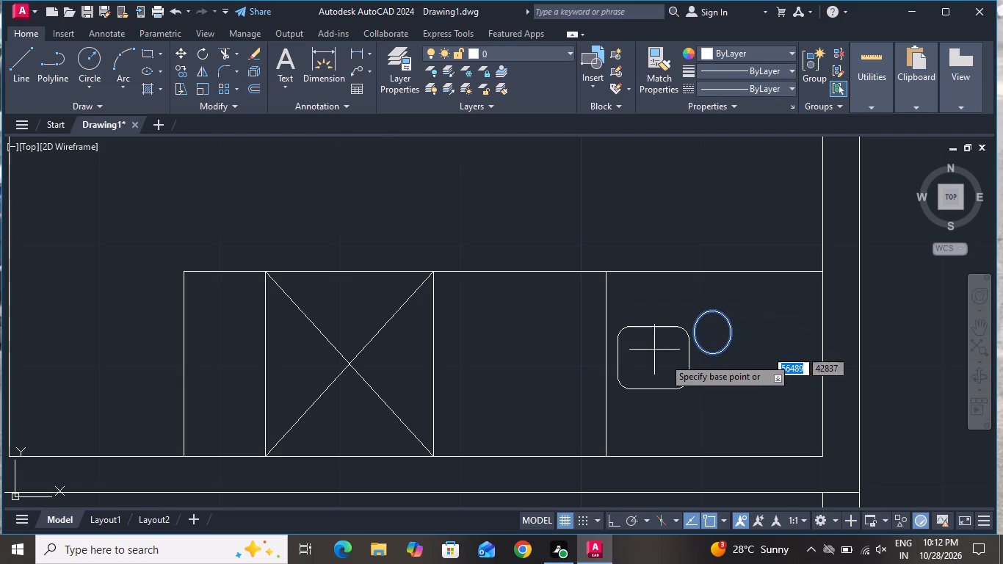
{"action": "left_click", "coordinate": [717, 330]}
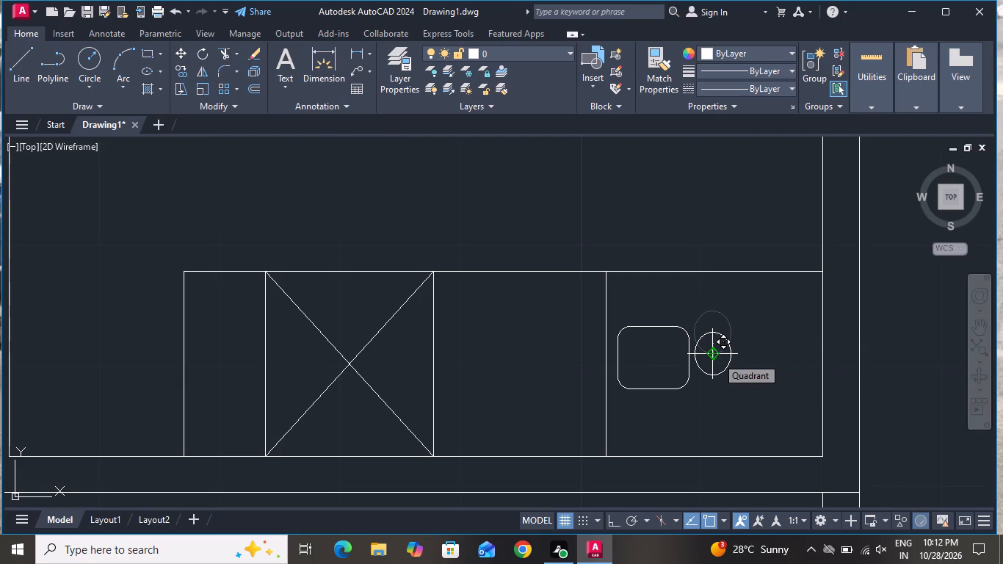
{"action": "left_click", "coordinate": [717, 357]}
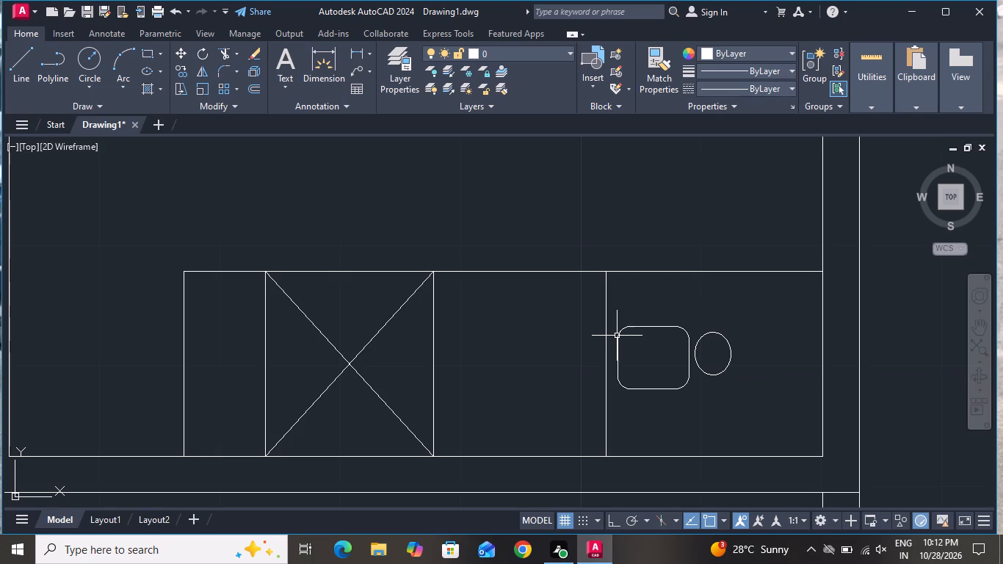
Draw a small circle at the center of the rounded rectangle.
{"action": "left_click", "coordinate": [80, 54]}
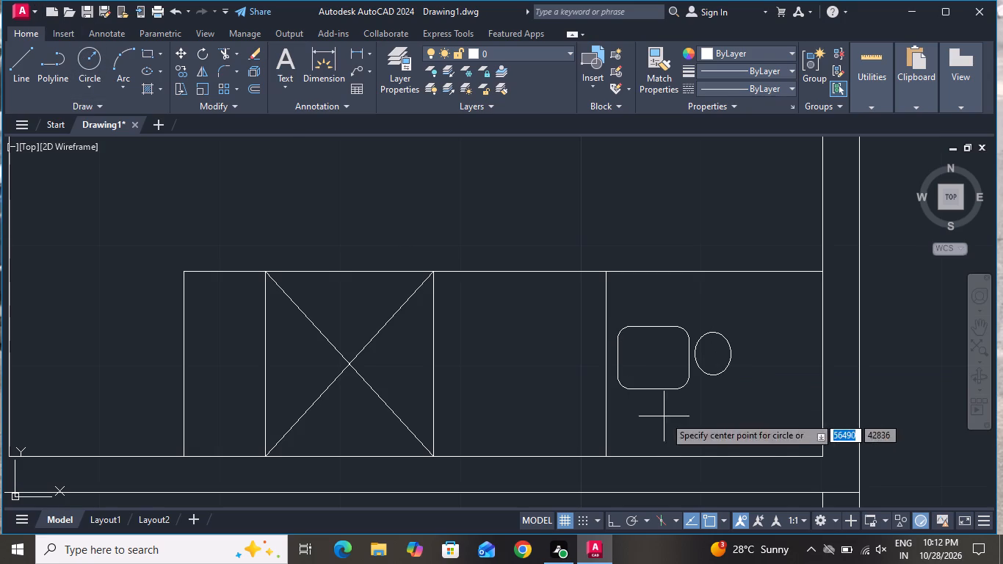
{"action": "left_click", "coordinate": [654, 358]}
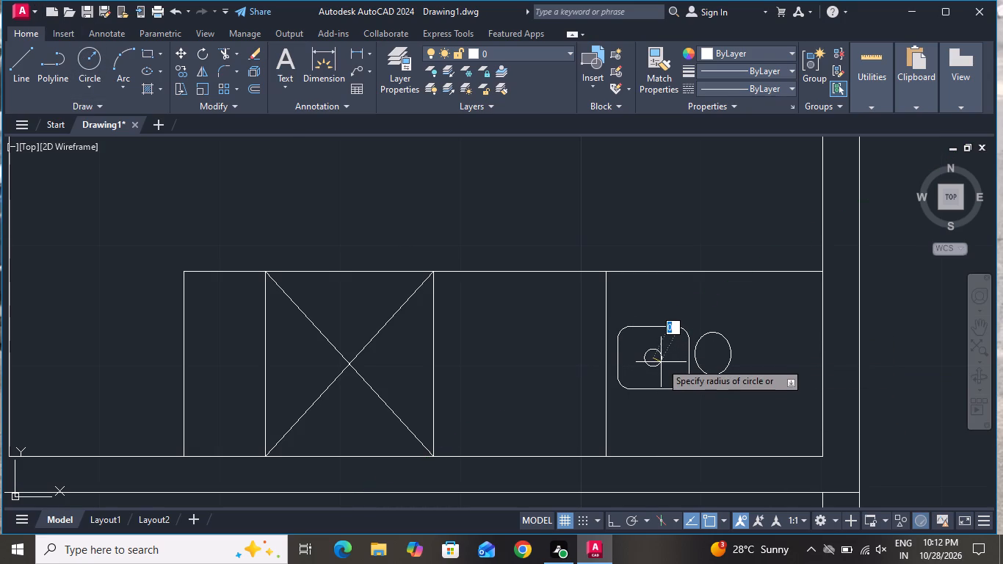
{"action": "double_click", "coordinate": [658, 362]}
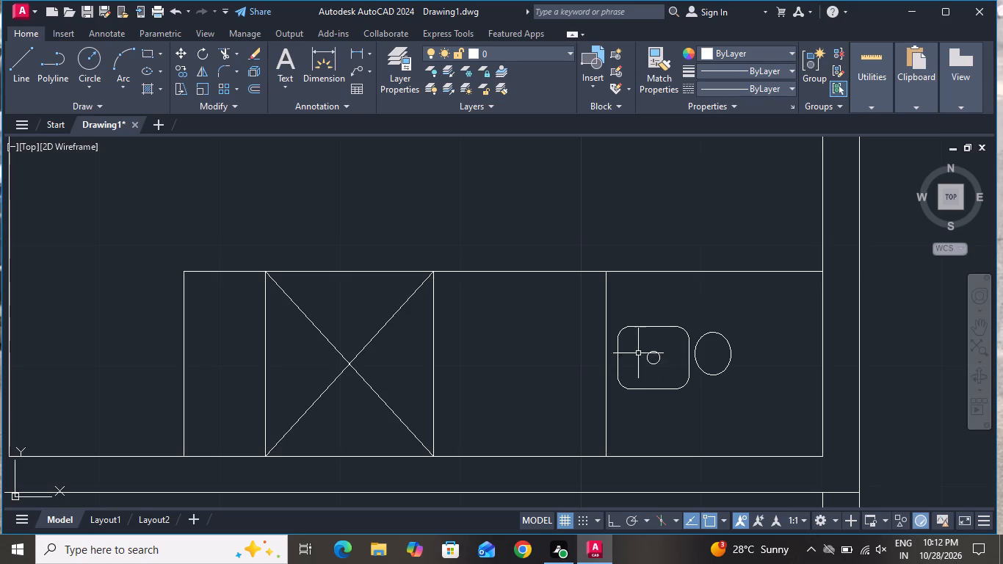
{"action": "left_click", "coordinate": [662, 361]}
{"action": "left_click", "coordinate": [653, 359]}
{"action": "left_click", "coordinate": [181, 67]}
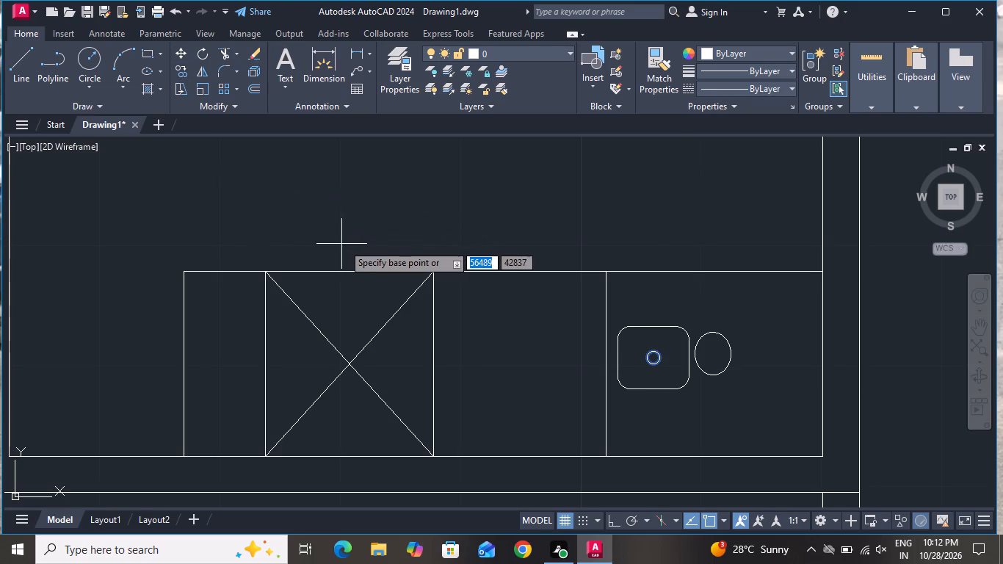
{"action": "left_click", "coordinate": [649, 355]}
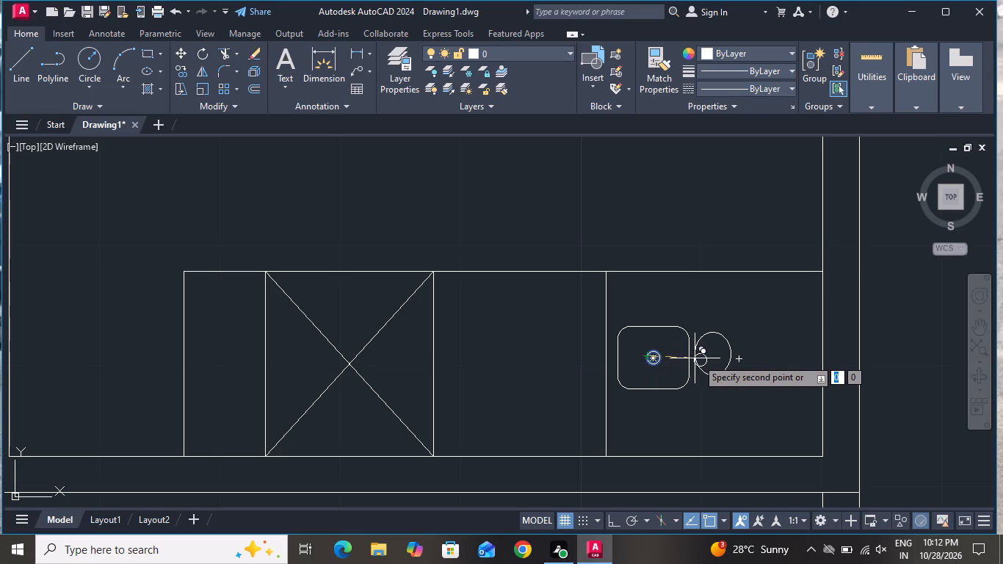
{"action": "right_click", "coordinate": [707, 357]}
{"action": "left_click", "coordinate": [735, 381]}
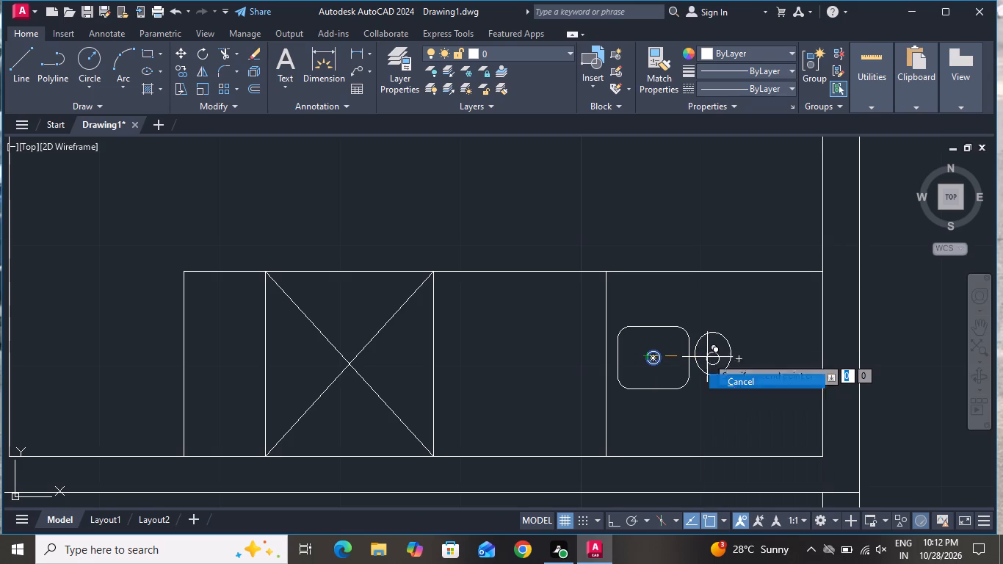
Draw a tiny circle at the center of the ellipse beside the rounded rectangle.
{"action": "left_click", "coordinate": [89, 57]}
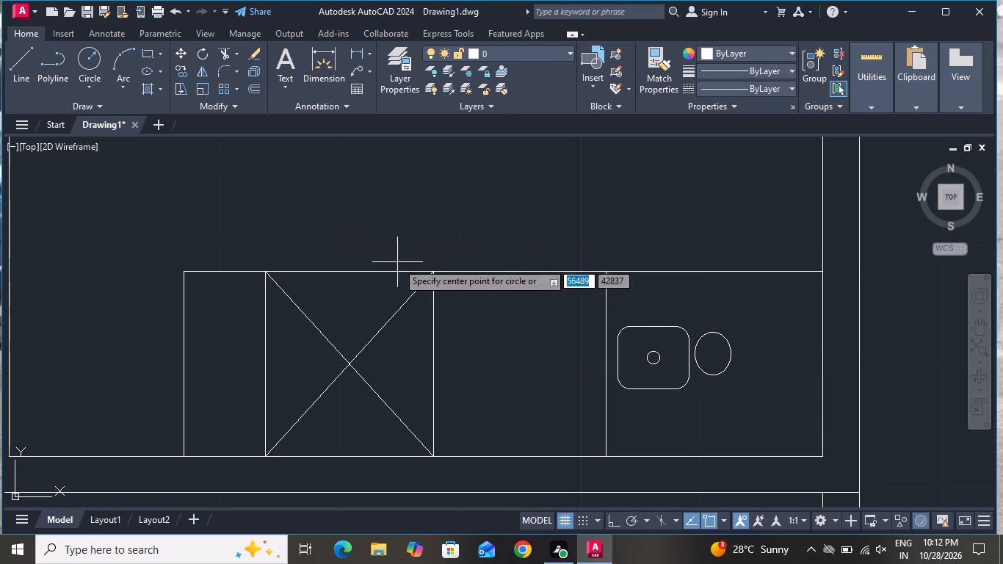
{"action": "scroll", "coordinate": [743, 361], "scroll_direction": "up", "scroll_amount": 2}
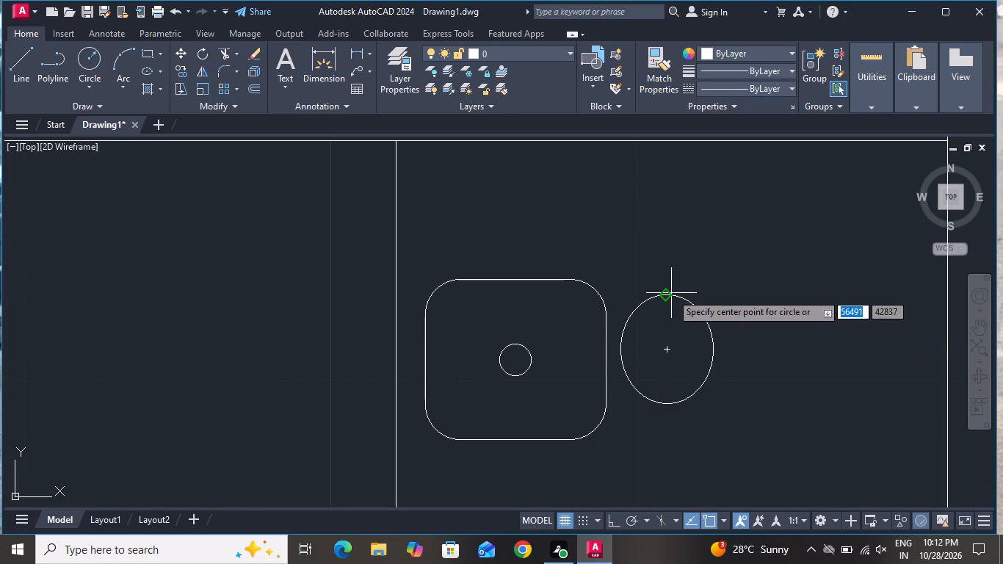
{"action": "left_click", "coordinate": [668, 348]}
{"action": "left_click", "coordinate": [670, 350]}
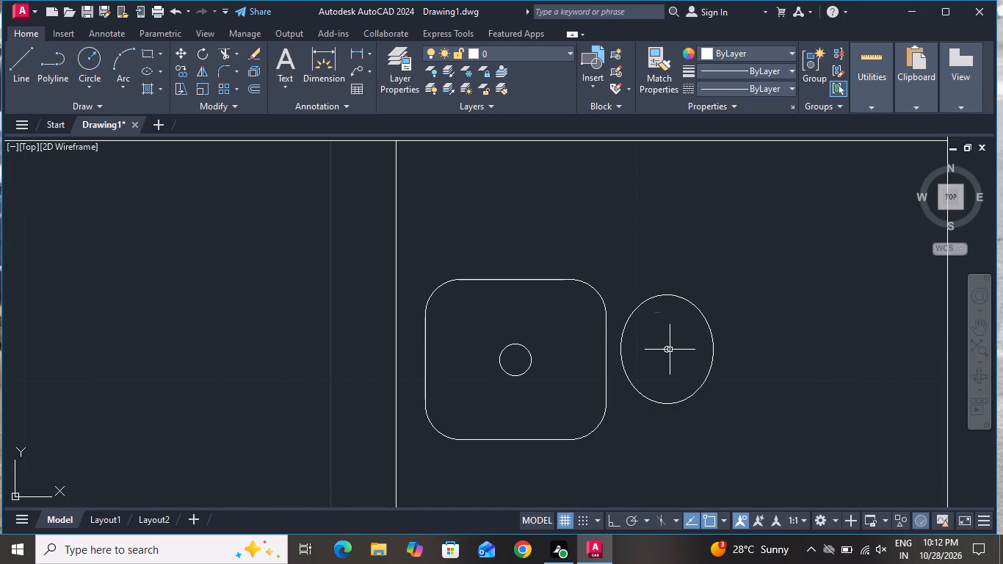
With Ortho on, draw a three-line rectangular extension upward from the counter's narrow end section beside the crossed box, matching its width and about 1.4 times its height.
{"action": "scroll", "coordinate": [745, 316], "scroll_direction": "up", "scroll_amount": 2}
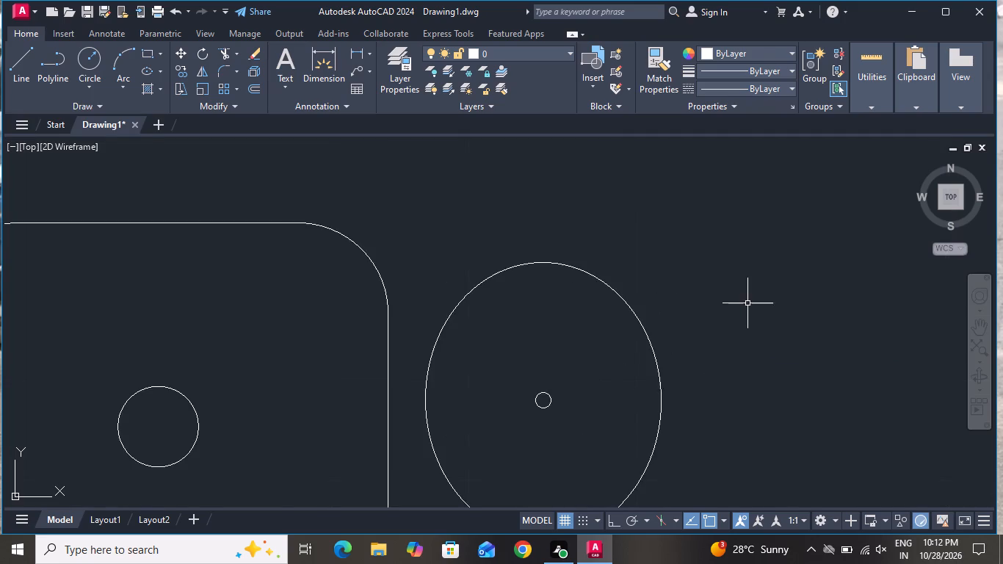
{"action": "scroll", "coordinate": [749, 303], "scroll_direction": "down", "scroll_amount": 6}
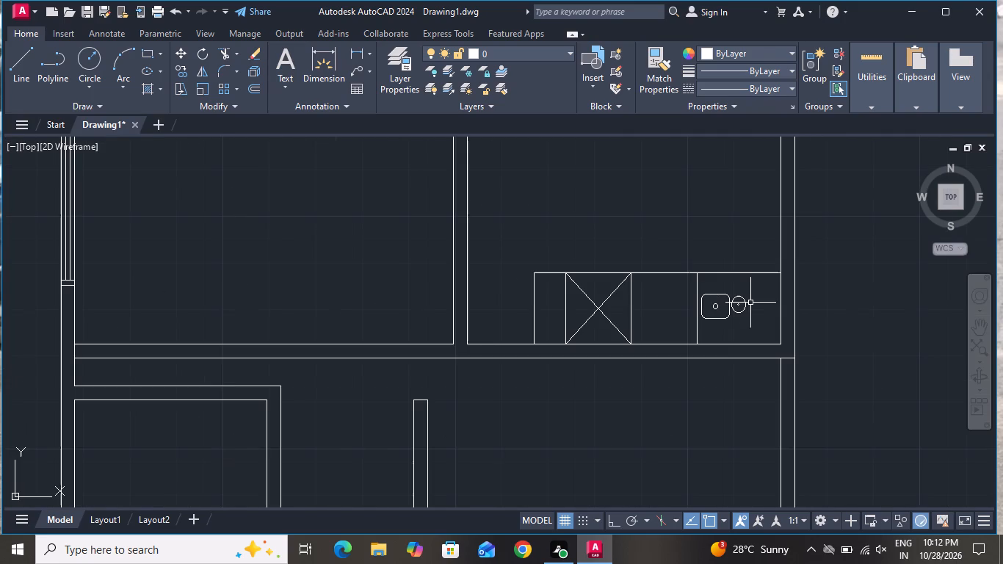
{"action": "left_click", "coordinate": [18, 56]}
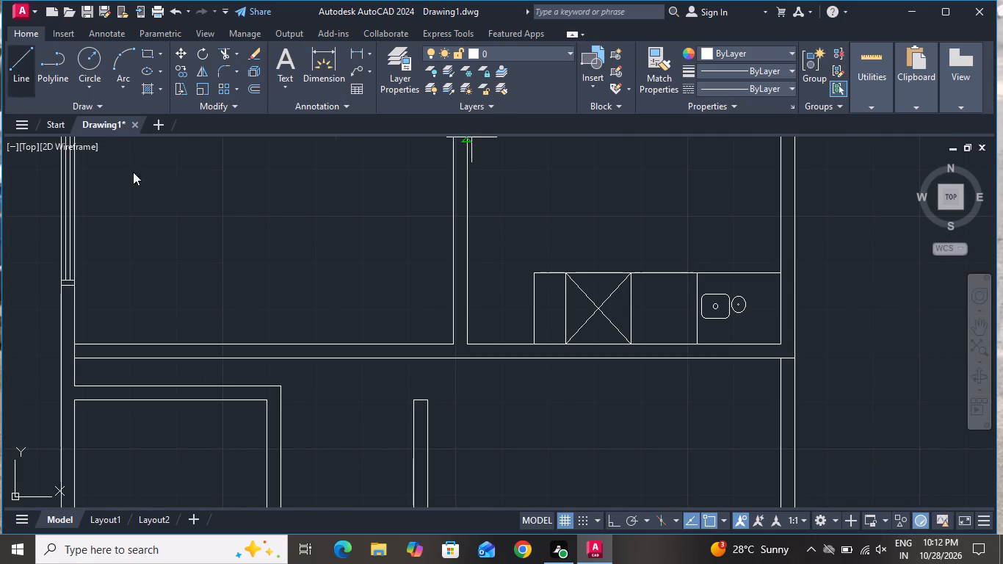
{"action": "scroll", "coordinate": [609, 368], "scroll_direction": "down", "scroll_amount": 1}
{"action": "scroll", "coordinate": [578, 290], "scroll_direction": "up", "scroll_amount": 2}
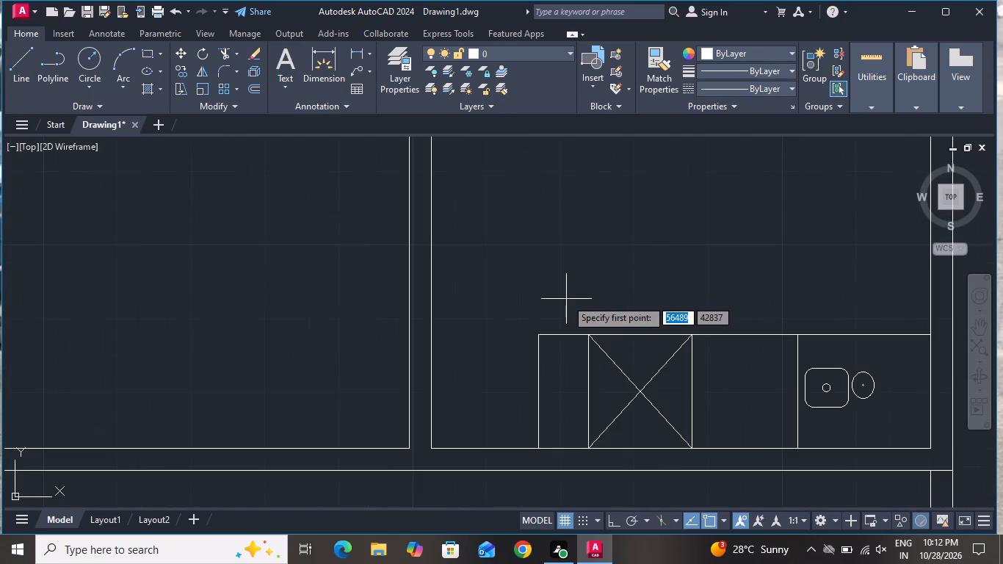
{"action": "left_click", "coordinate": [536, 336]}
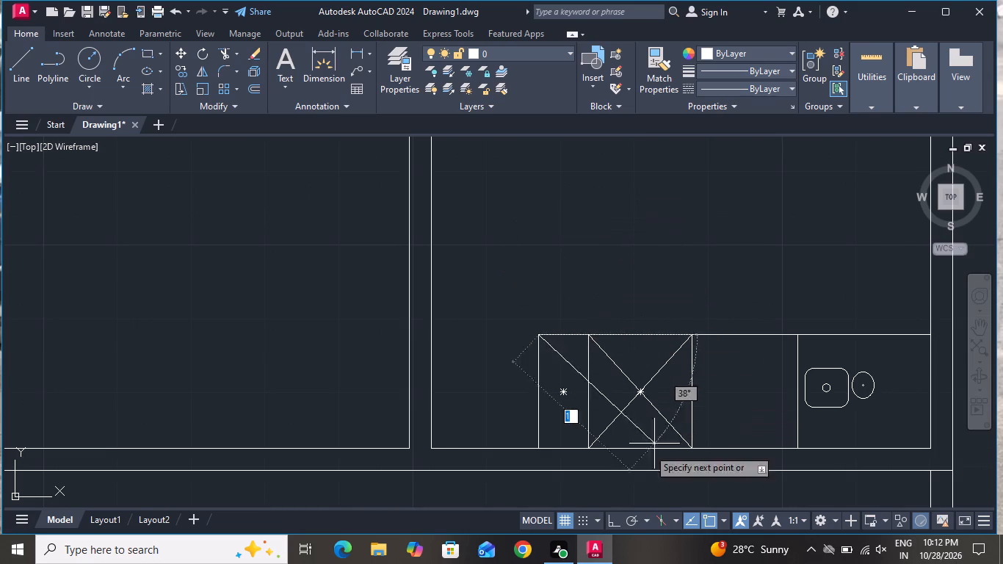
{"action": "left_click", "coordinate": [610, 518]}
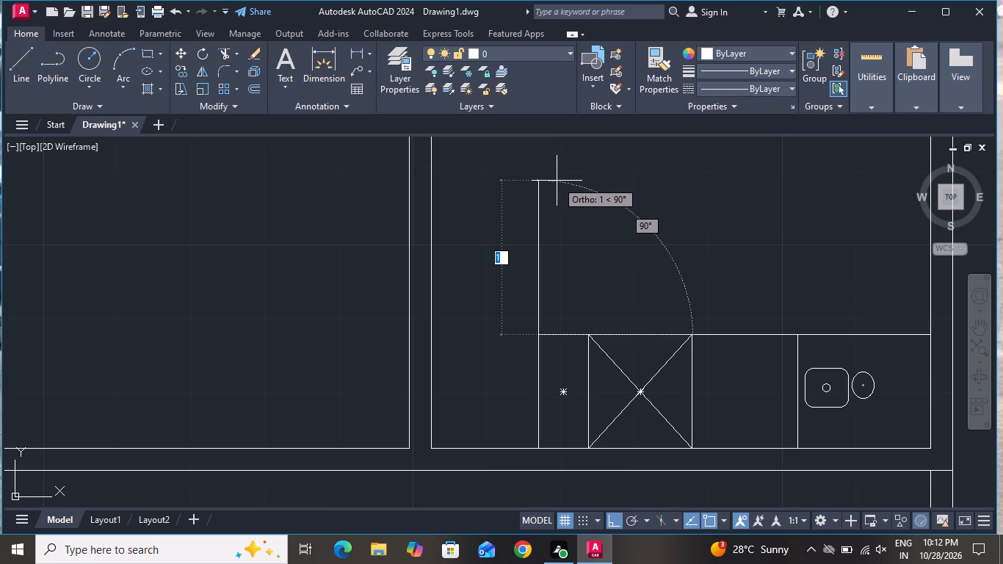
{"action": "left_click", "coordinate": [556, 181]}
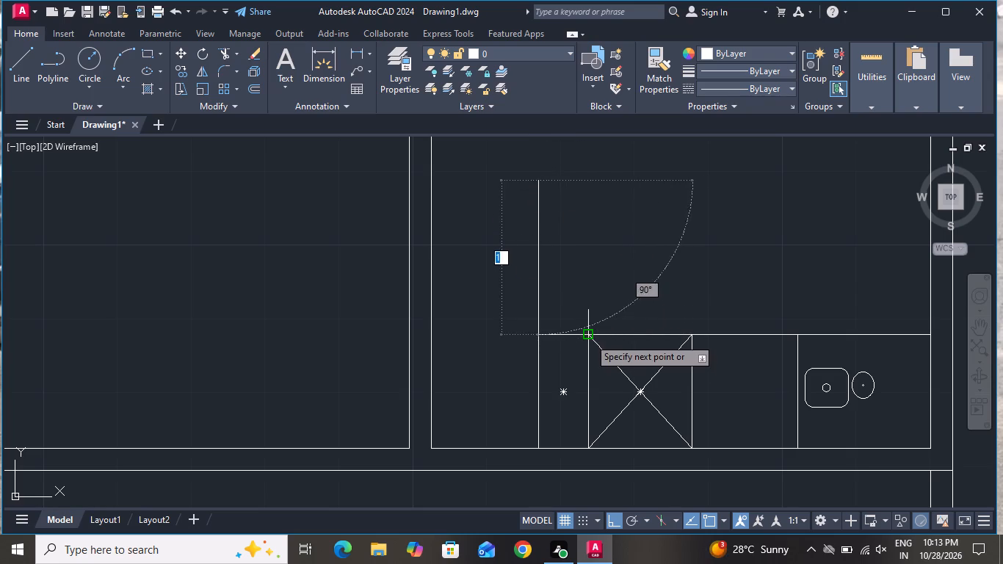
{"action": "left_click", "coordinate": [587, 181]}
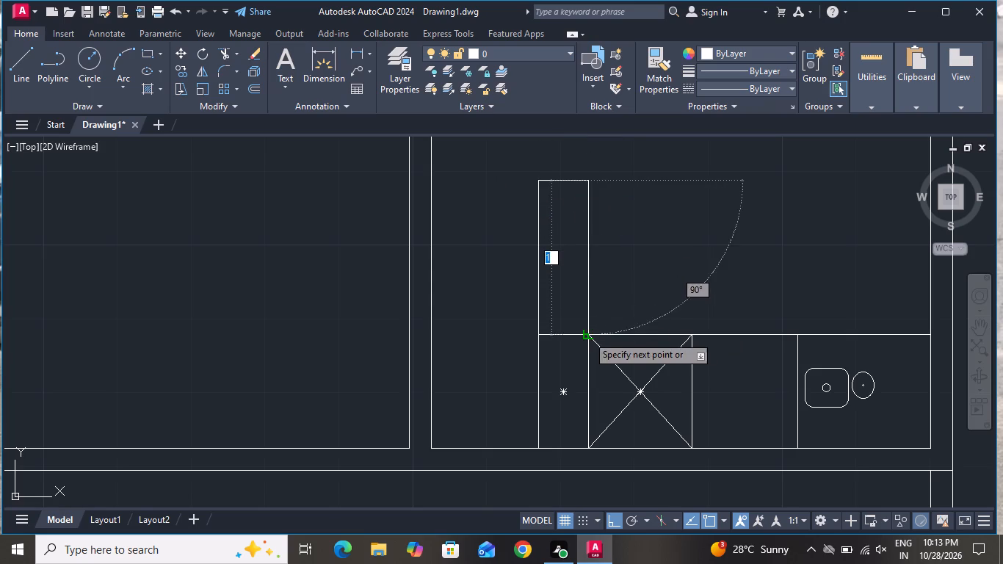
{"action": "left_click", "coordinate": [587, 340]}
{"action": "right_click", "coordinate": [587, 341]}
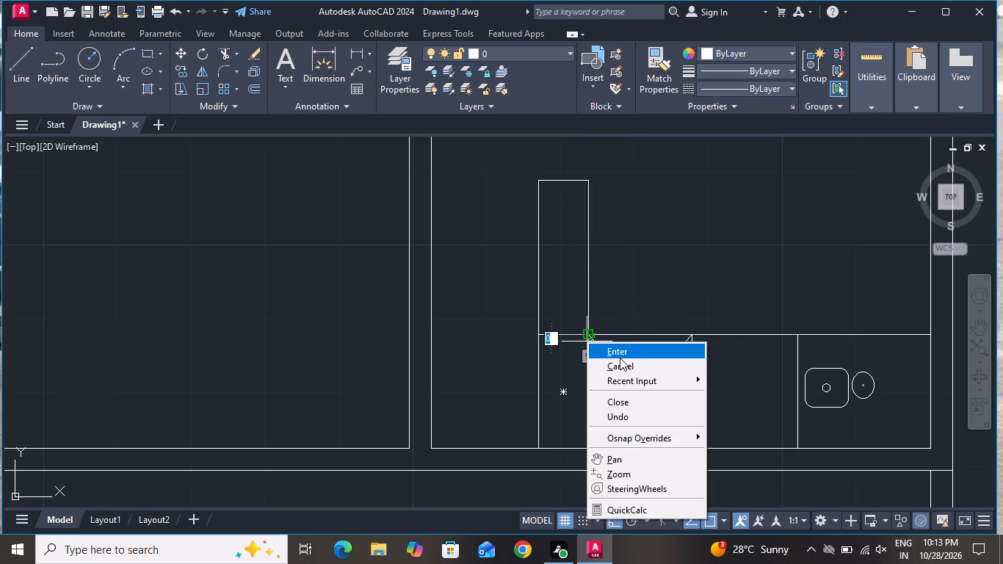
{"action": "left_click", "coordinate": [629, 366]}
{"action": "scroll", "coordinate": [617, 325], "scroll_direction": "down", "scroll_amount": 1}
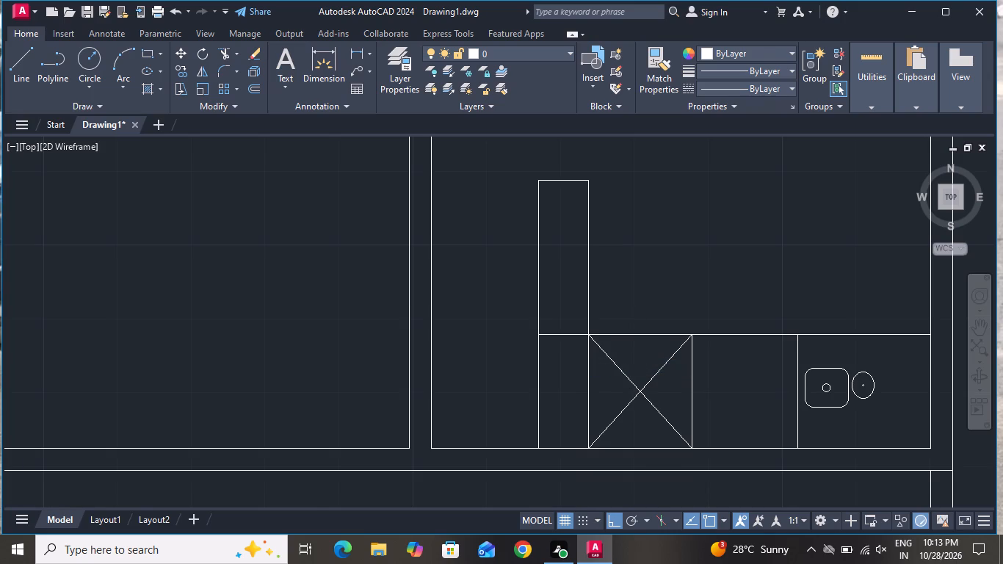
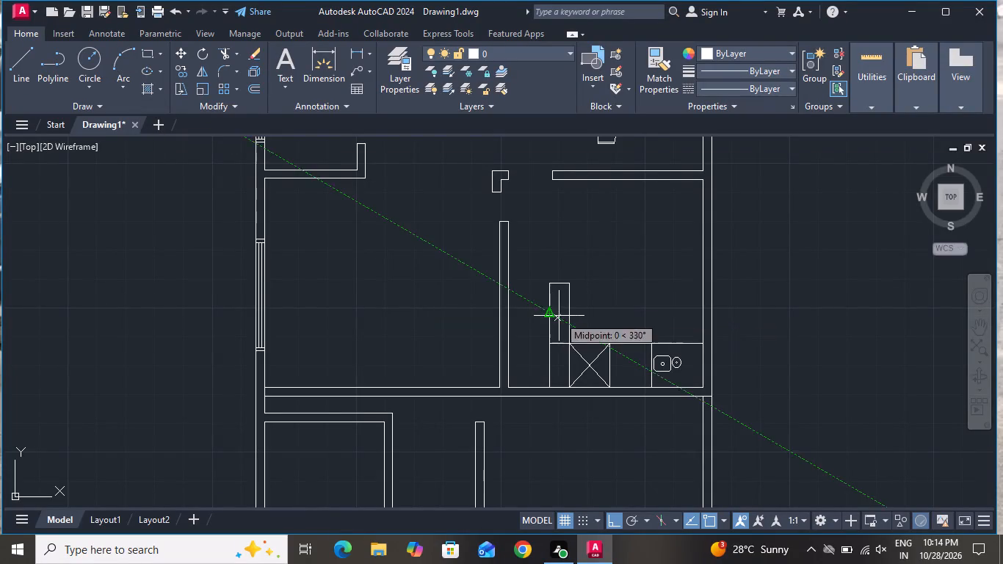
Draw a shallow three-point arc over the top end of the counter's narrow upward extension, running slightly down its right side.
{"action": "scroll", "coordinate": [559, 309], "scroll_direction": "up", "scroll_amount": 2}
{"action": "left_click", "coordinate": [537, 239]}
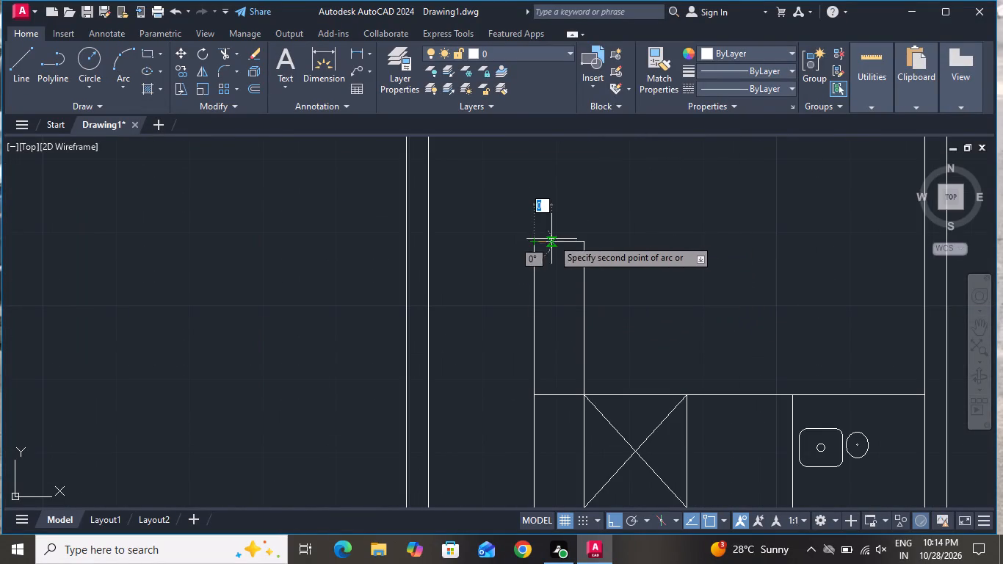
{"action": "left_click", "coordinate": [582, 241]}
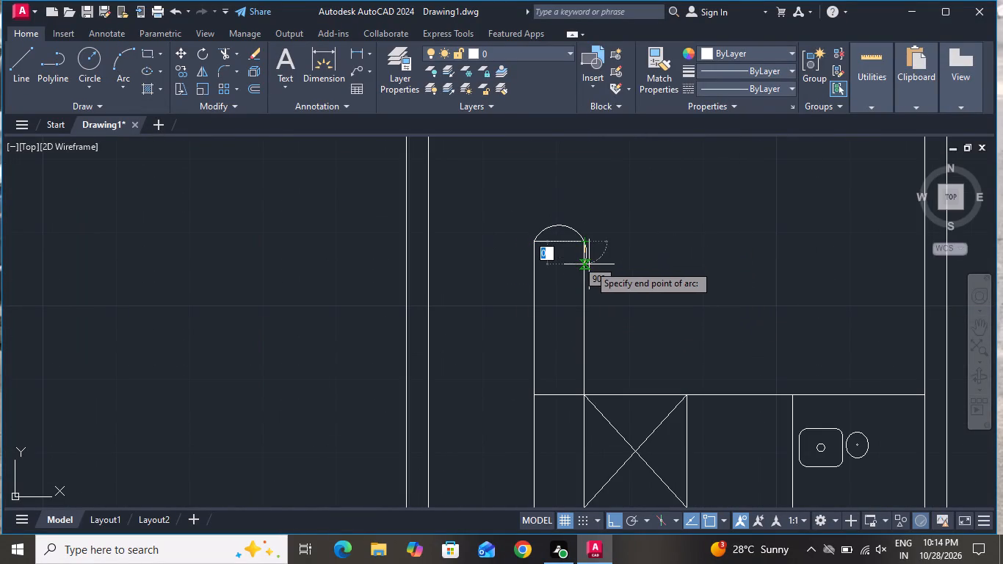
{"action": "left_click", "coordinate": [589, 264]}
Trim the arc's short overhang below the corner and the straight line beneath the arc, leaving a rounded extension end.
{"action": "left_click", "coordinate": [218, 54]}
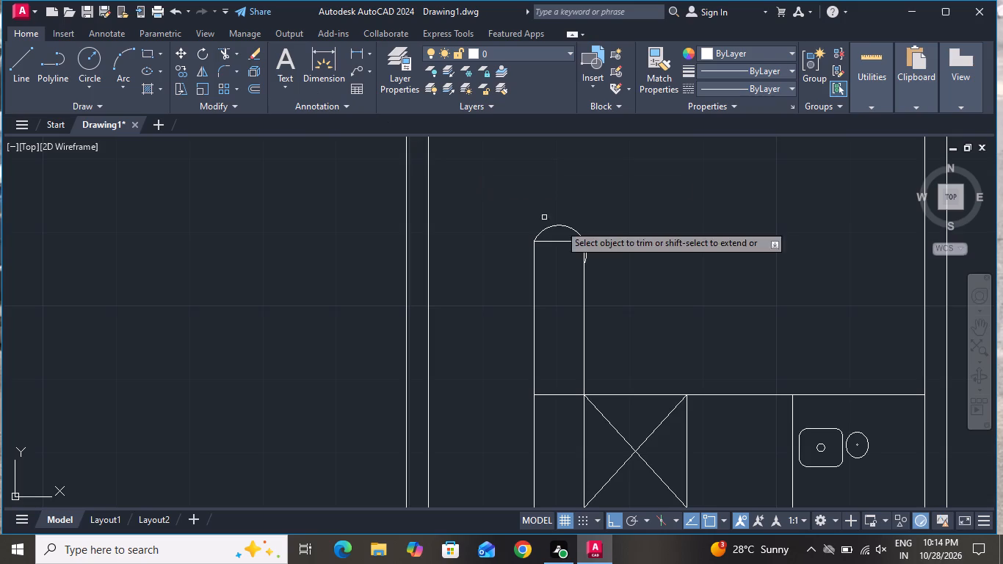
{"action": "scroll", "coordinate": [584, 239], "scroll_direction": "up", "scroll_amount": 4}
{"action": "left_click", "coordinate": [584, 266]}
{"action": "left_click", "coordinate": [526, 241]}
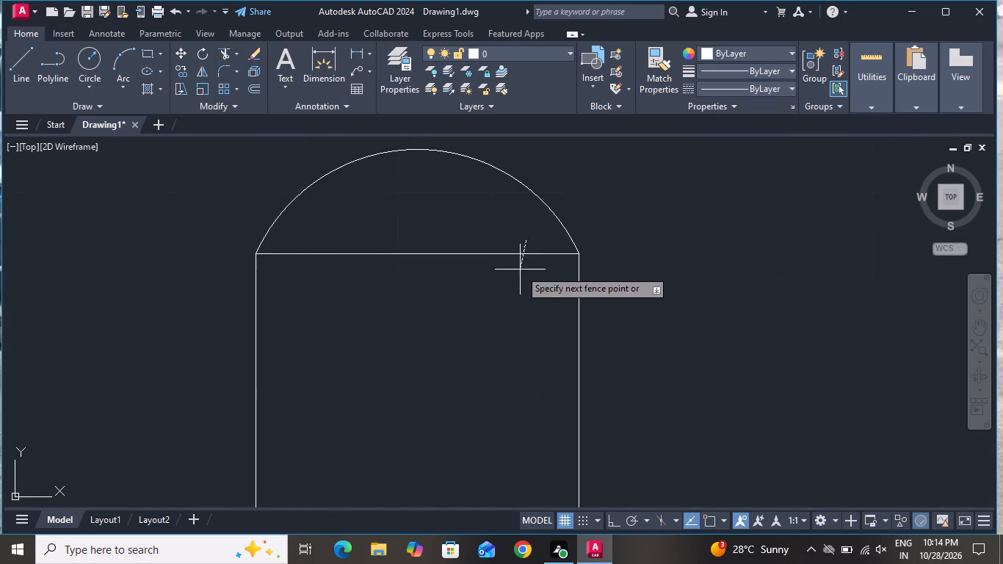
{"action": "left_click", "coordinate": [520, 270]}
{"action": "scroll", "coordinate": [534, 256], "scroll_direction": "down", "scroll_amount": 5}
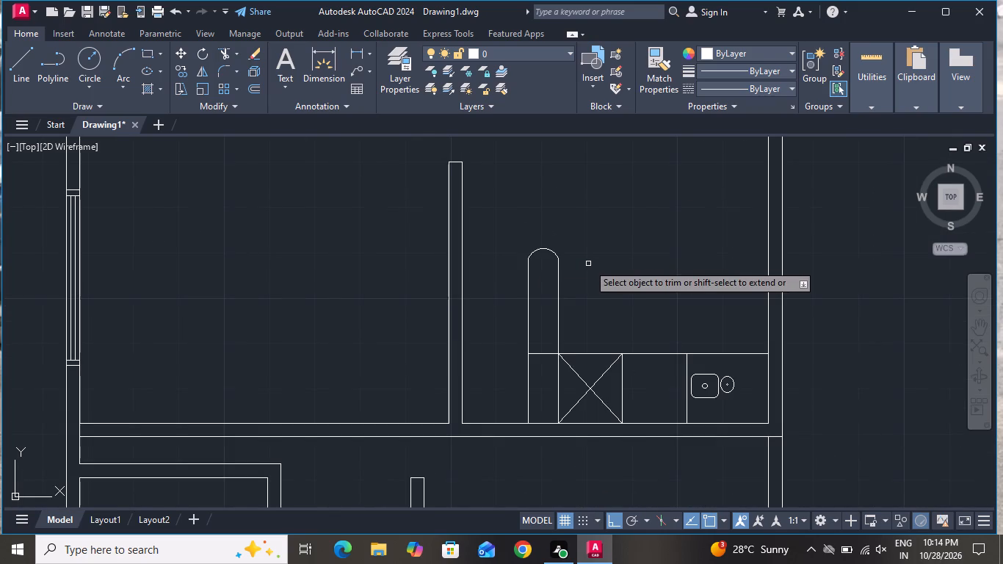
{"action": "right_click", "coordinate": [588, 264]}
{"action": "left_click", "coordinate": [612, 285]}
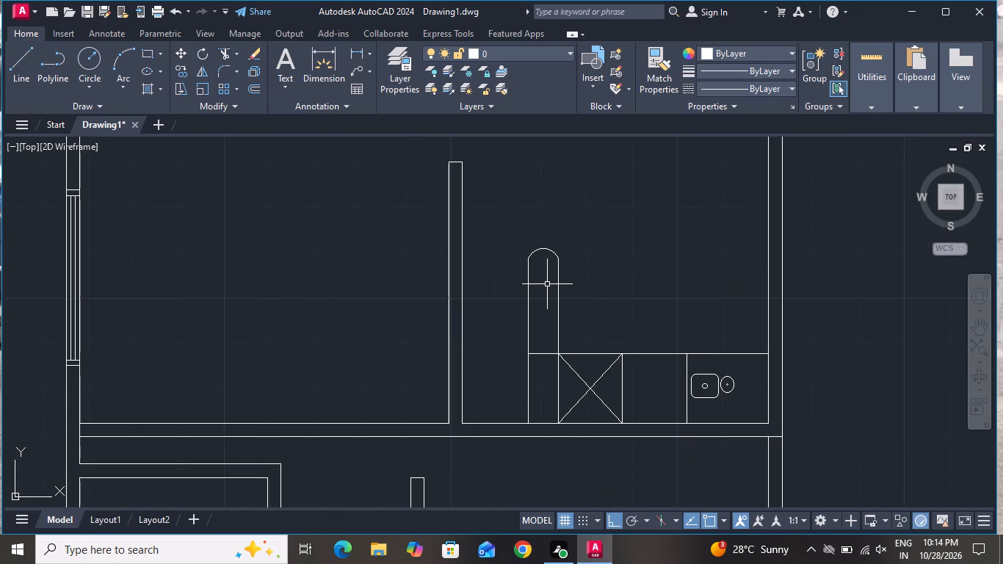
Draw a horizontal rectangle crossing the extension just below its rounded top, a little over twice the extension's width.
{"action": "left_click", "coordinate": [144, 57]}
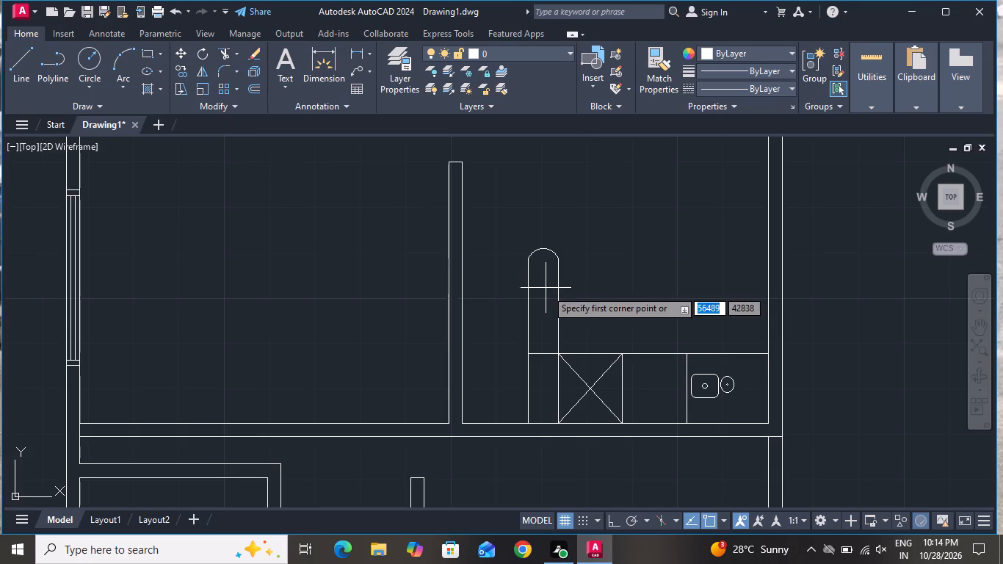
{"action": "left_click", "coordinate": [503, 267]}
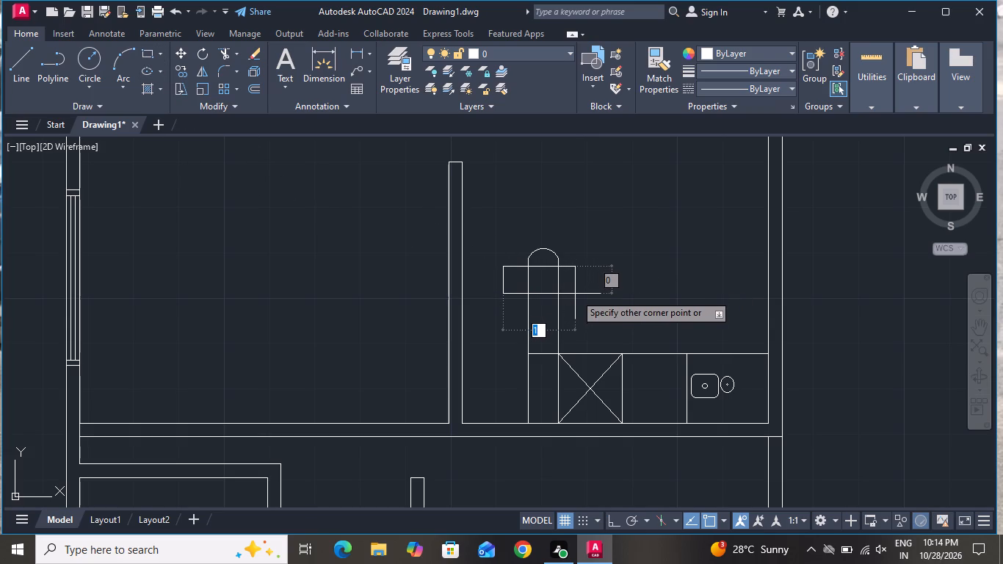
{"action": "double_click", "coordinate": [571, 296]}
Move the crossing rectangle straight left until its right edge lies near the middle of the extension.
{"action": "left_click", "coordinate": [568, 293]}
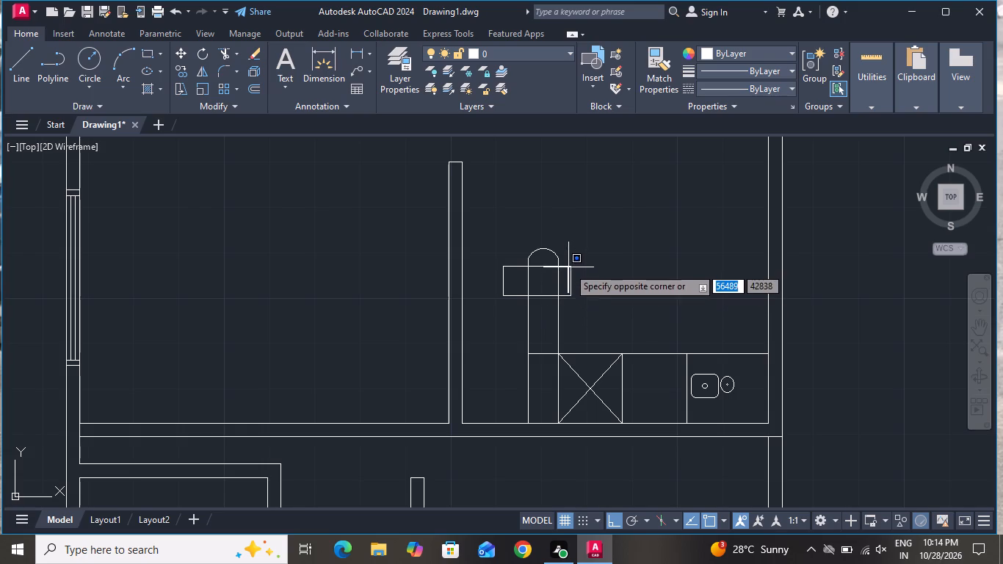
{"action": "left_click", "coordinate": [568, 264]}
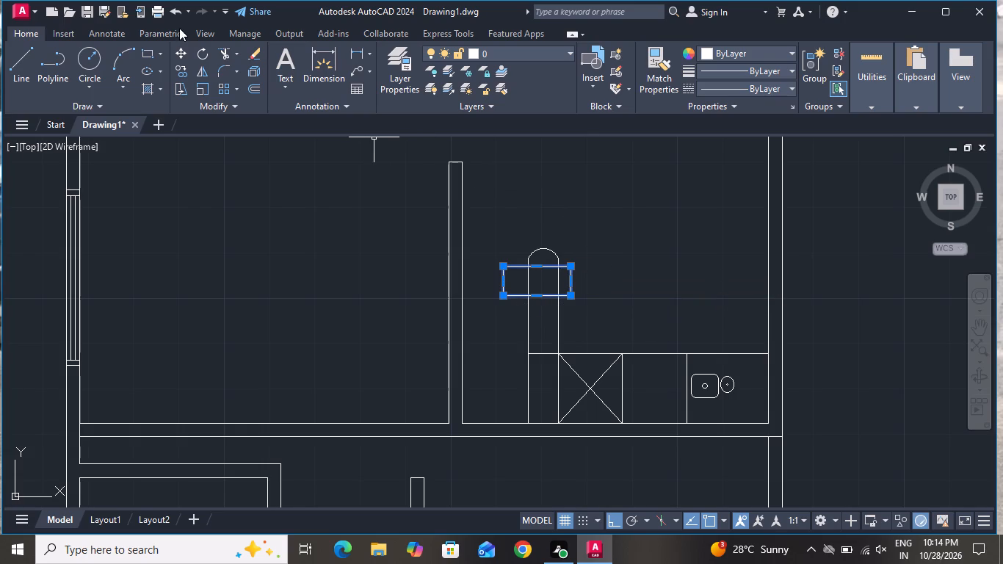
{"action": "left_click", "coordinate": [189, 59]}
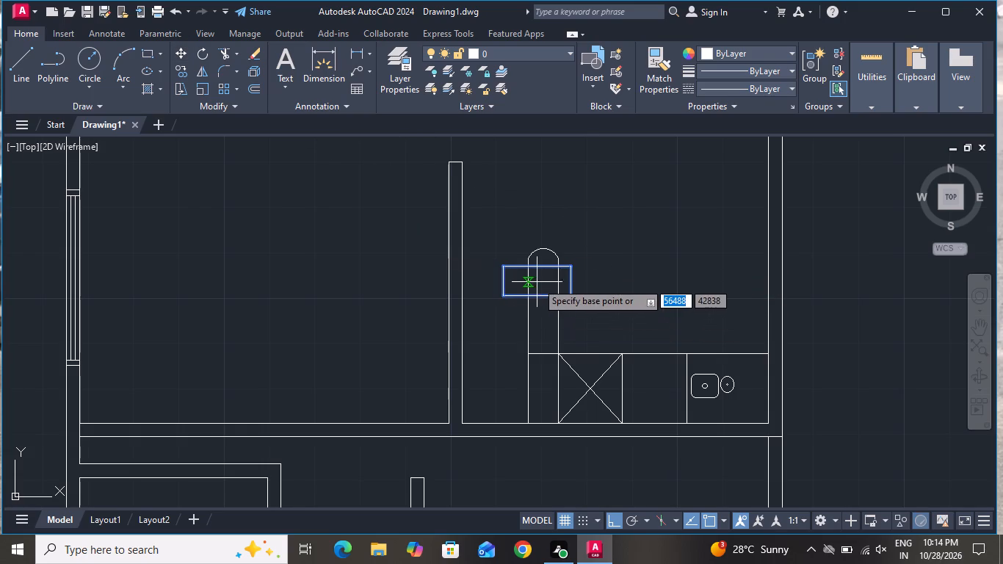
{"action": "left_click", "coordinate": [541, 281]}
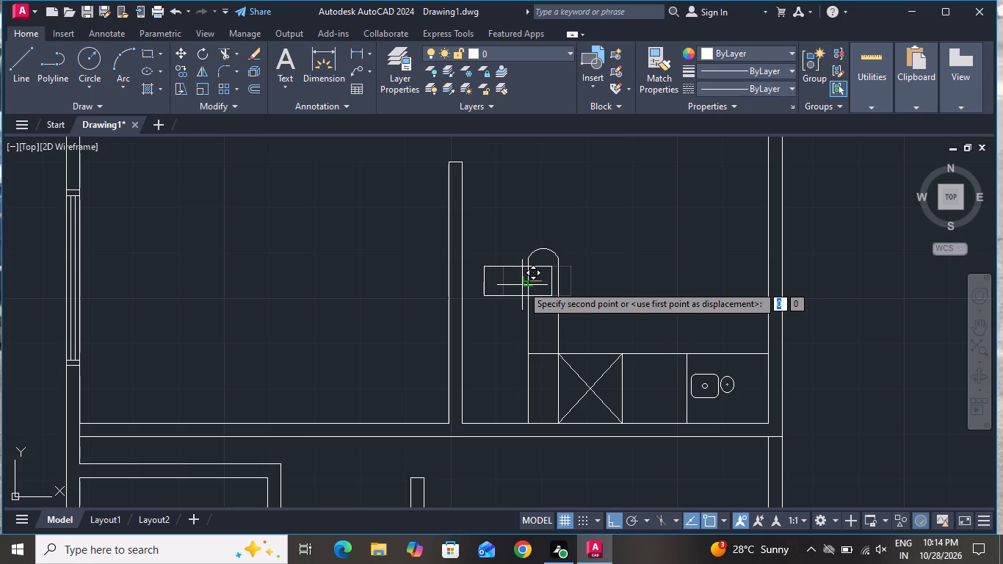
{"action": "left_click", "coordinate": [521, 285]}
{"action": "left_click", "coordinate": [504, 286]}
{"action": "left_click", "coordinate": [474, 301]}
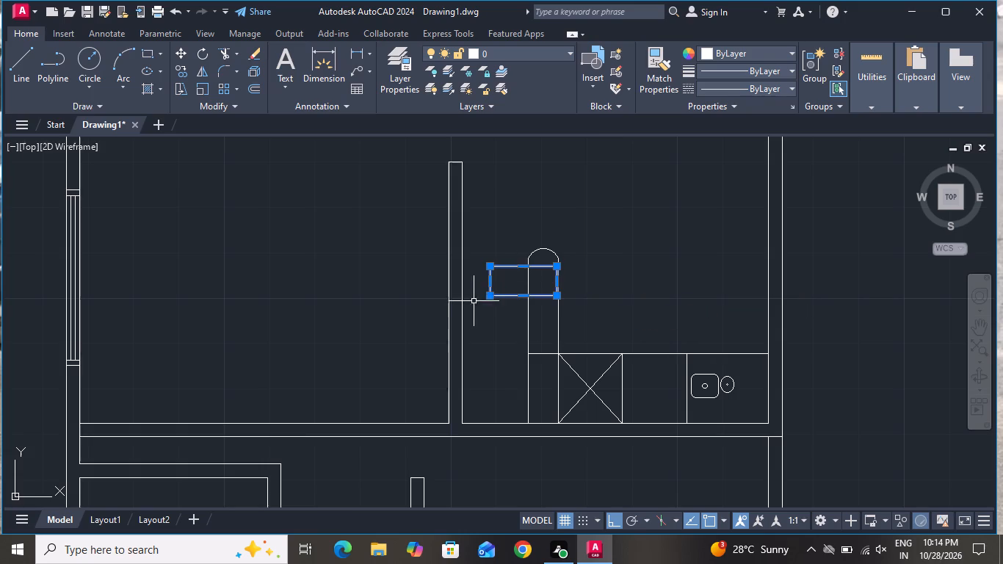
{"action": "left_click", "coordinate": [181, 50]}
{"action": "scroll", "coordinate": [558, 314], "scroll_direction": "up", "scroll_amount": 1}
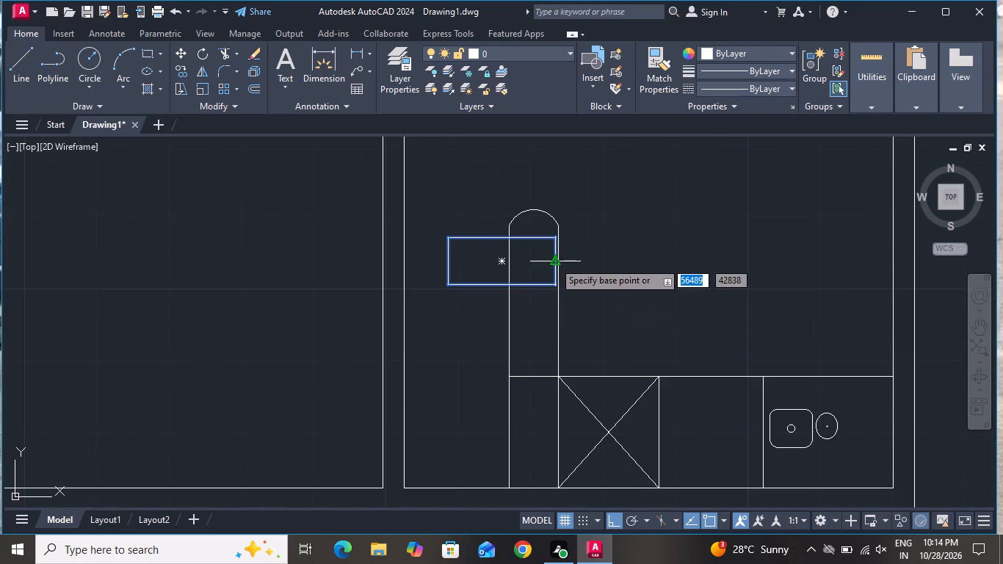
{"action": "left_click", "coordinate": [553, 261]}
{"action": "left_click", "coordinate": [536, 264]}
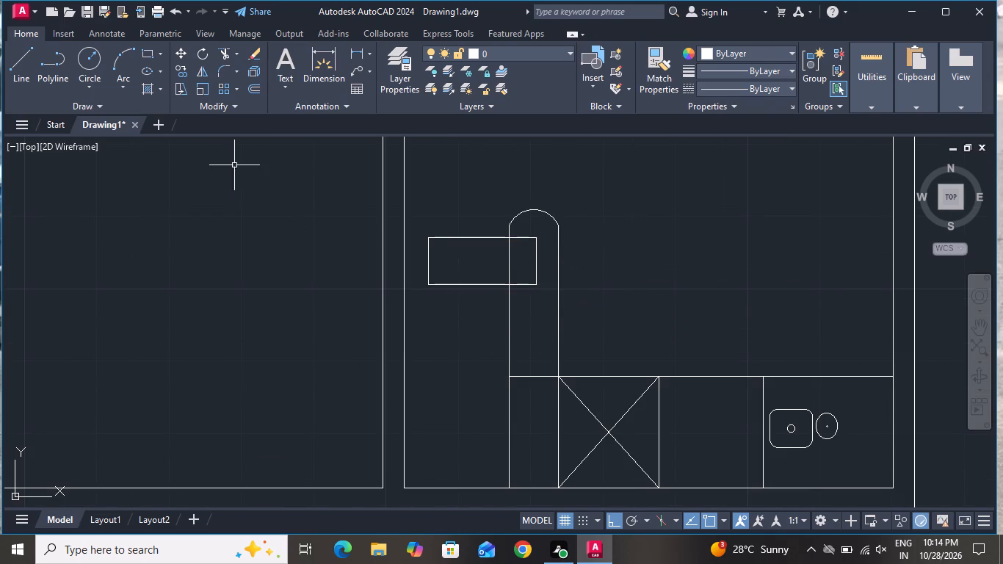
Draw a vertical line across the rectangle's full height, about one sixth of its length from the left end.
{"action": "left_click", "coordinate": [20, 58]}
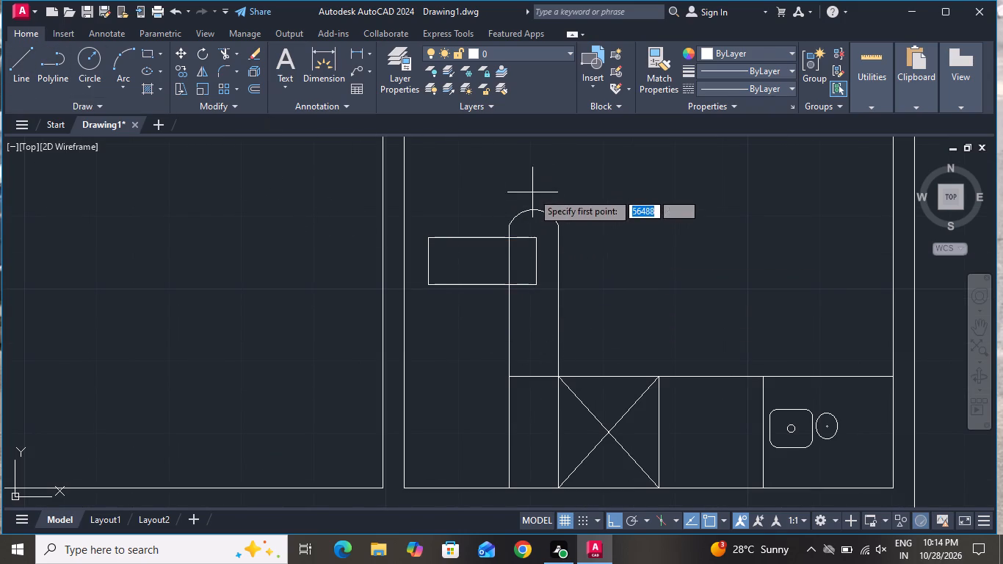
{"action": "scroll", "coordinate": [518, 197], "scroll_direction": "up", "scroll_amount": 2}
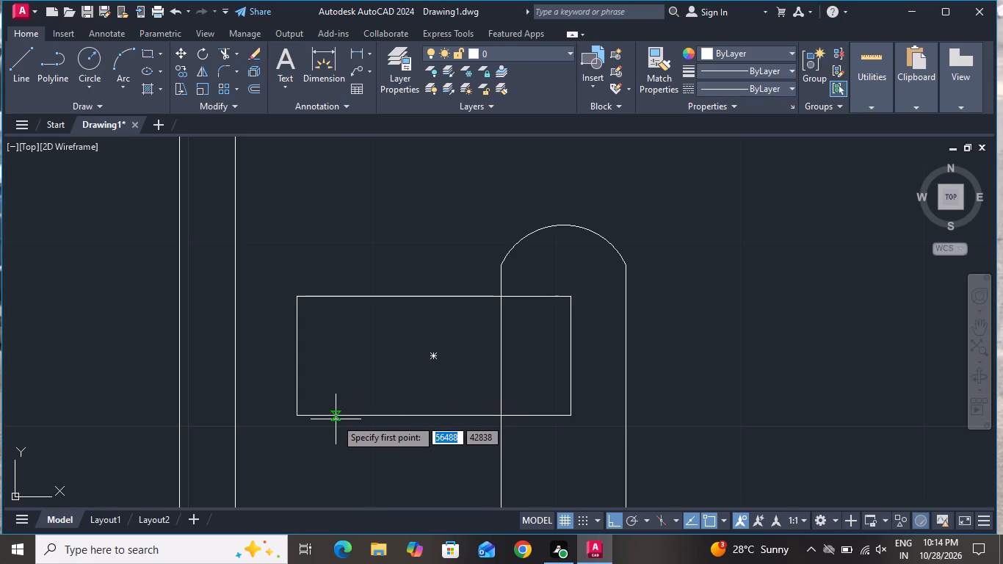
{"action": "left_click", "coordinate": [341, 415]}
{"action": "left_click", "coordinate": [344, 293]}
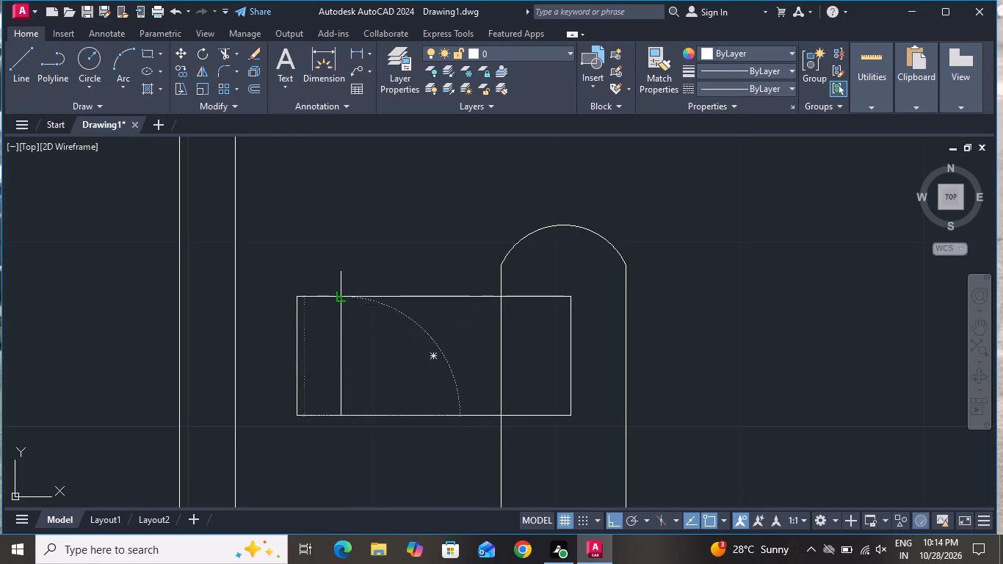
{"action": "right_click", "coordinate": [344, 293]}
{"action": "left_click", "coordinate": [355, 317]}
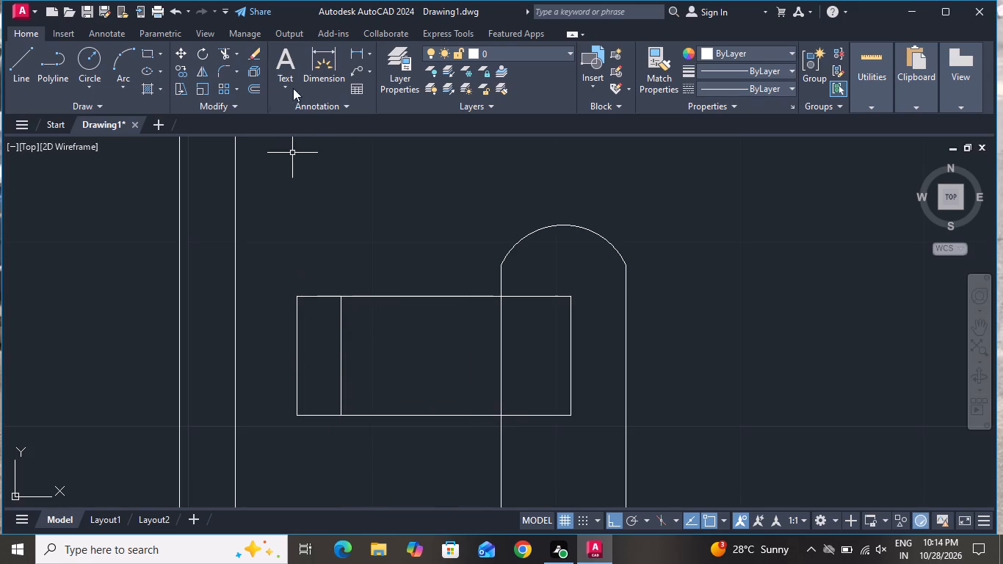
Trim away the part of the rectangle to the left of the vertical line.
{"action": "left_click", "coordinate": [218, 47]}
{"action": "left_click", "coordinate": [225, 54]}
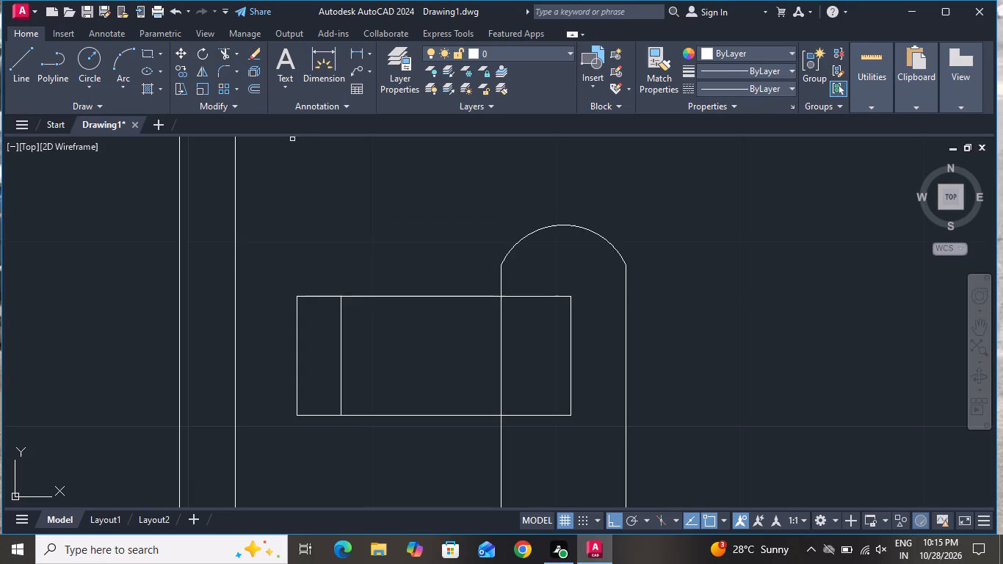
{"action": "left_click", "coordinate": [308, 266]}
{"action": "left_click", "coordinate": [306, 477]}
{"action": "left_click", "coordinate": [296, 344]}
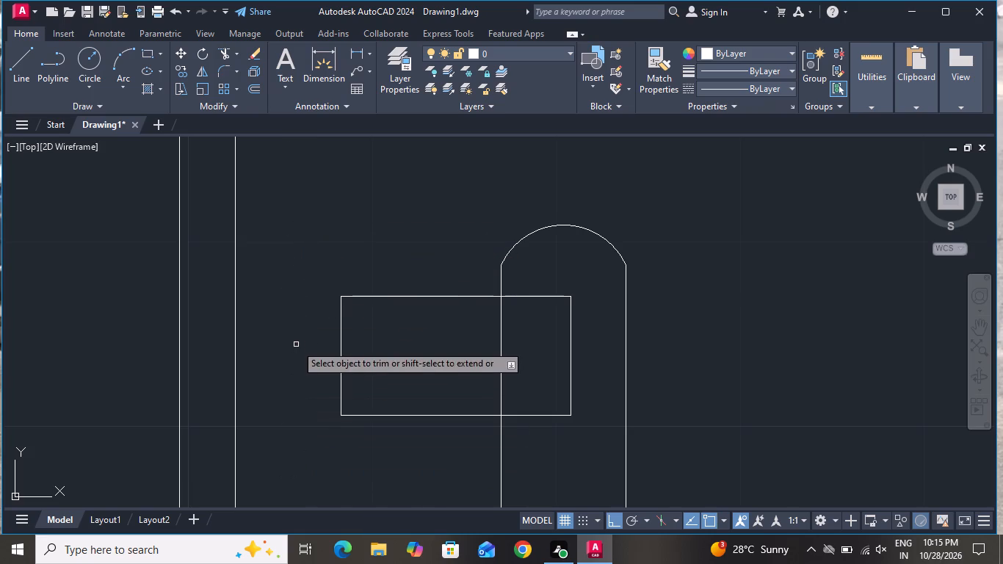
{"action": "right_click", "coordinate": [311, 260]}
{"action": "left_click", "coordinate": [336, 285]}
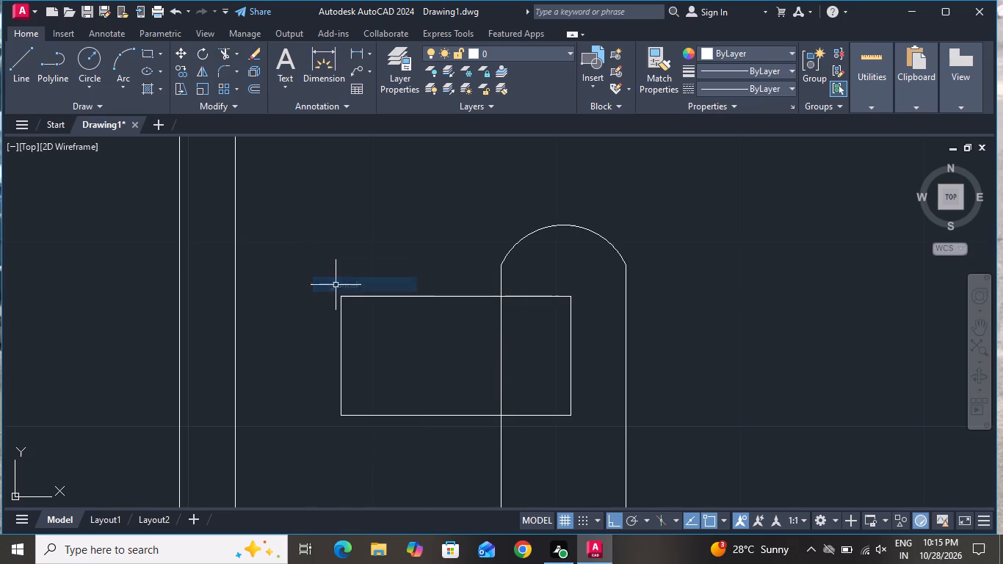
Draw a narrow full-height rectangle inside the shortened rectangle's left end, starting from its upper-left corner.
{"action": "left_click", "coordinate": [145, 50]}
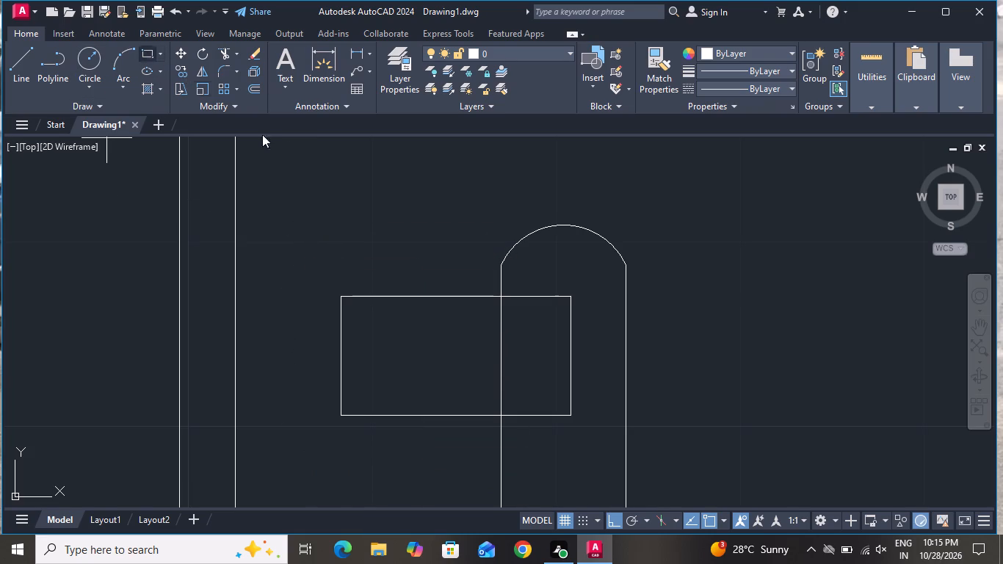
{"action": "left_click", "coordinate": [342, 297]}
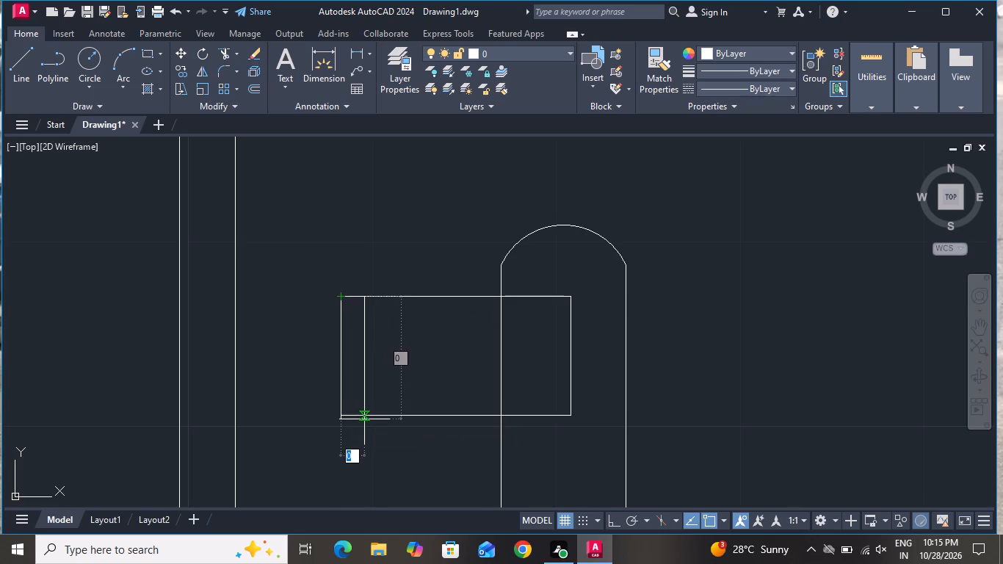
{"action": "scroll", "coordinate": [369, 424], "scroll_direction": "up", "scroll_amount": 1}
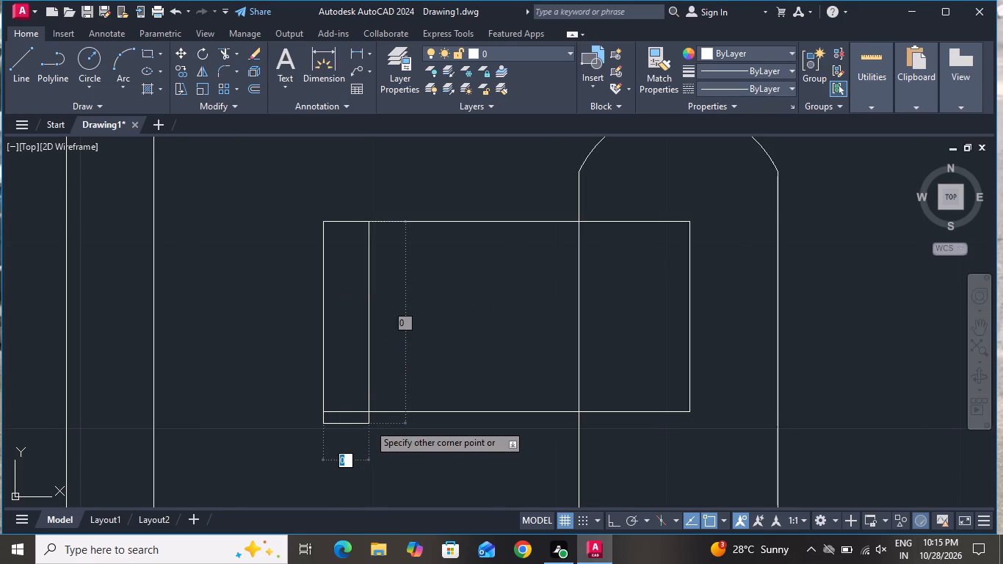
{"action": "left_click", "coordinate": [388, 410]}
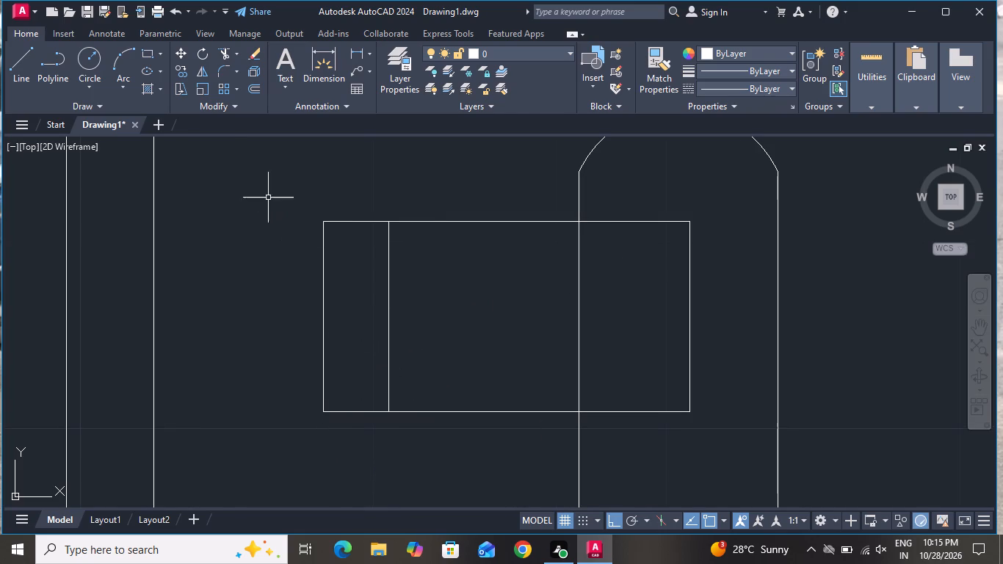
Draw a small thin rectangle against the inside of the left edge, about half the seat shape's height and vertically centred.
{"action": "left_click", "coordinate": [144, 57]}
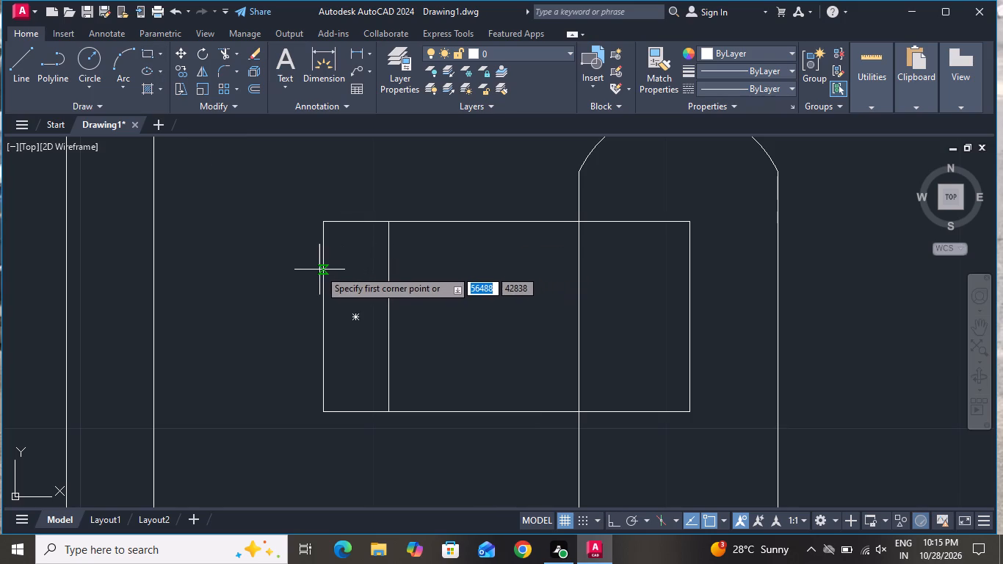
{"action": "left_click", "coordinate": [322, 270]}
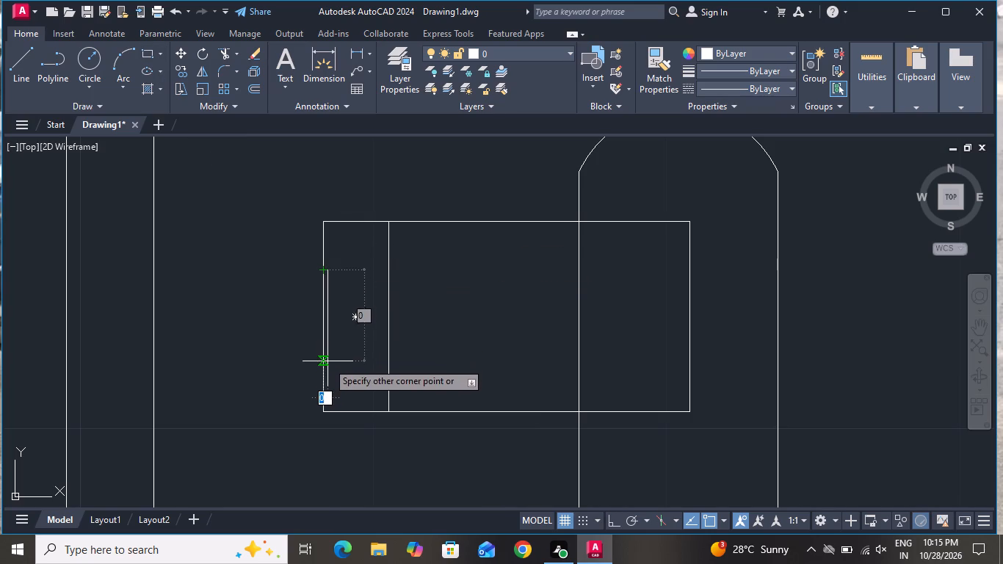
{"action": "left_click", "coordinate": [341, 368]}
With Ortho off, copy the seat shape and the sink's rounded rectangle together, placing the rounded copy just right of the extension's upper end.
{"action": "scroll", "coordinate": [391, 293], "scroll_direction": "down", "scroll_amount": 1}
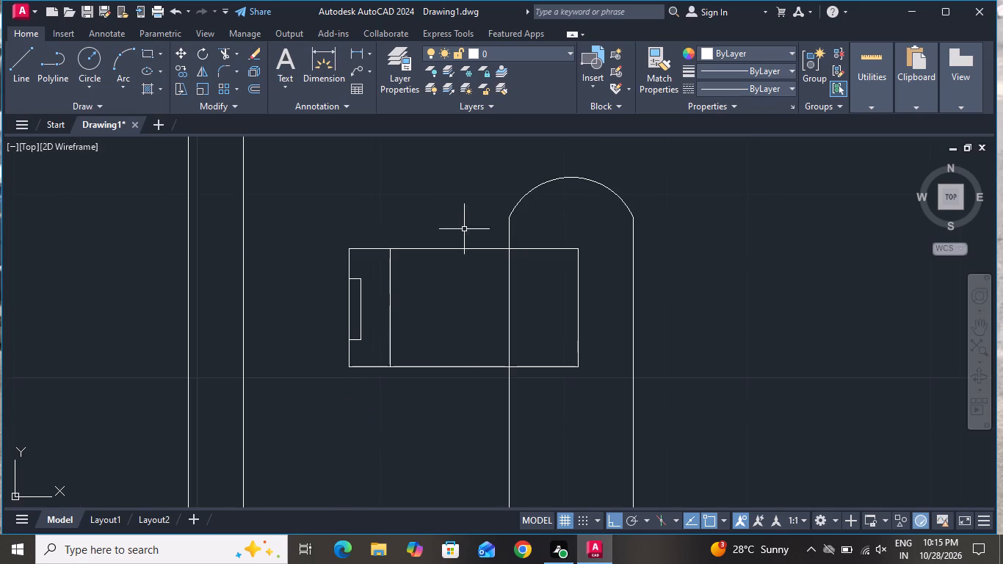
{"action": "left_click", "coordinate": [464, 226]}
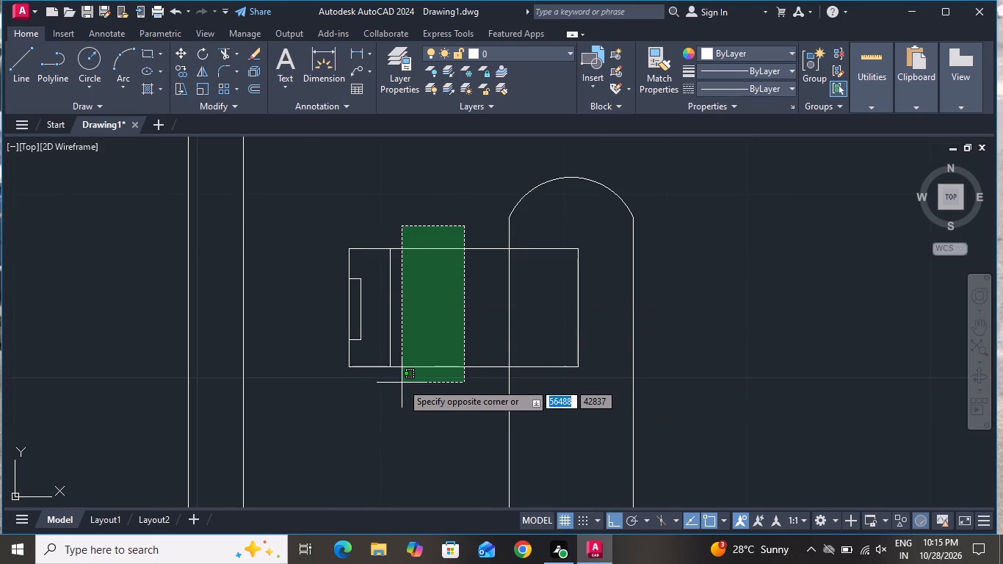
{"action": "left_click", "coordinate": [402, 381]}
{"action": "scroll", "coordinate": [405, 361], "scroll_direction": "down", "scroll_amount": 1}
{"action": "left_click", "coordinate": [405, 317]}
{"action": "left_click", "coordinate": [353, 342]}
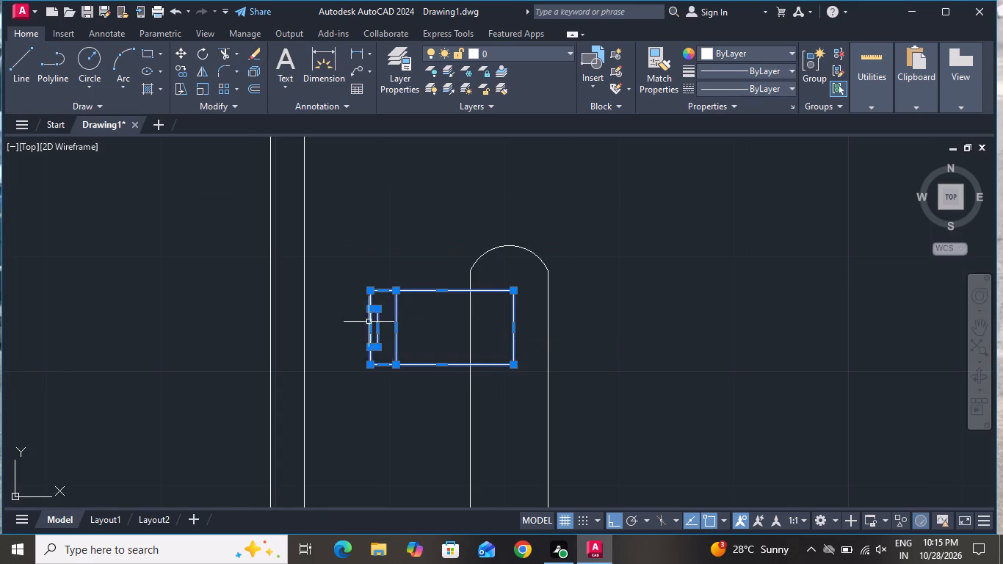
{"action": "scroll", "coordinate": [375, 313], "scroll_direction": "down", "scroll_amount": 2}
{"action": "scroll", "coordinate": [430, 375], "scroll_direction": "down", "scroll_amount": 1}
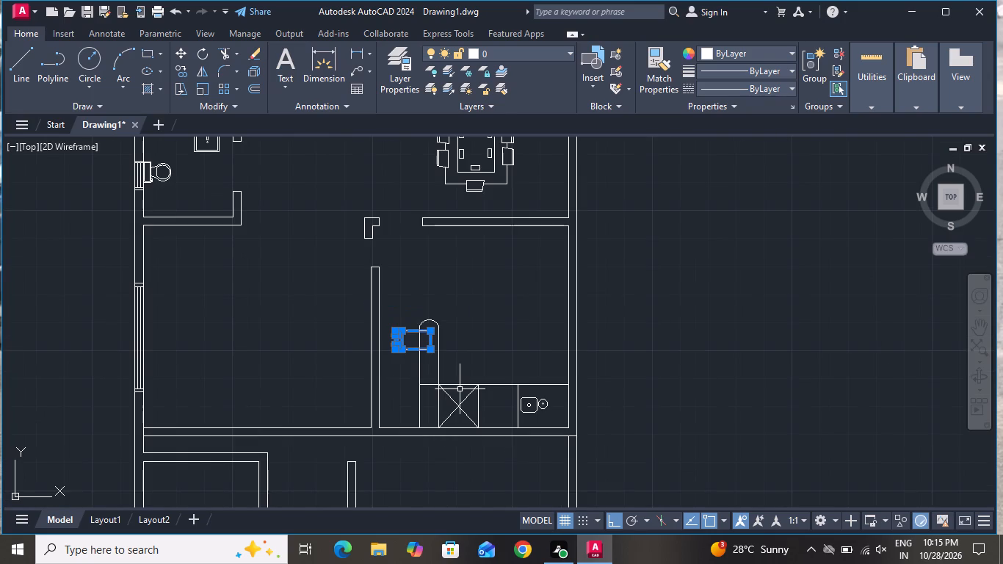
{"action": "scroll", "coordinate": [543, 418], "scroll_direction": "up", "scroll_amount": 2}
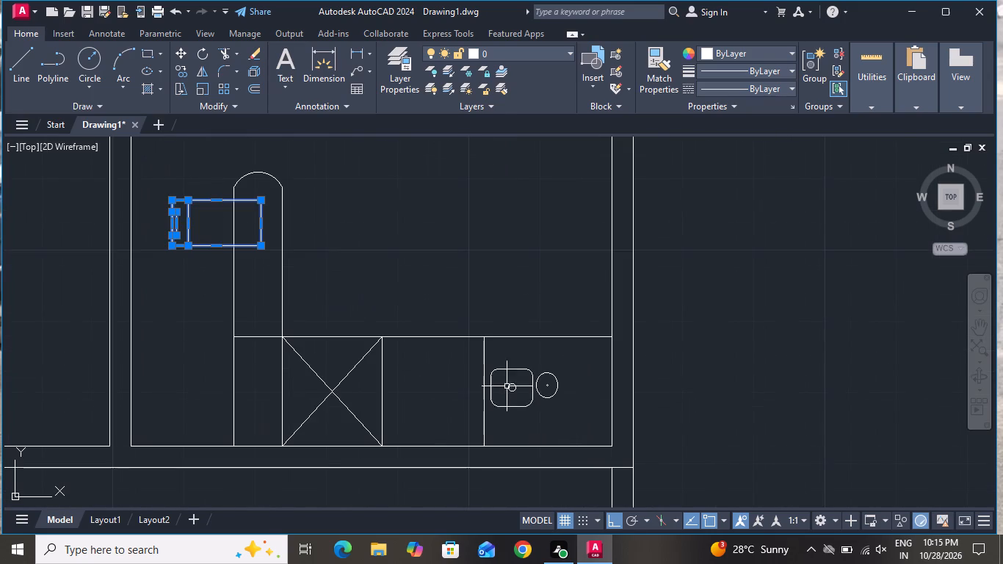
{"action": "left_click", "coordinate": [504, 371]}
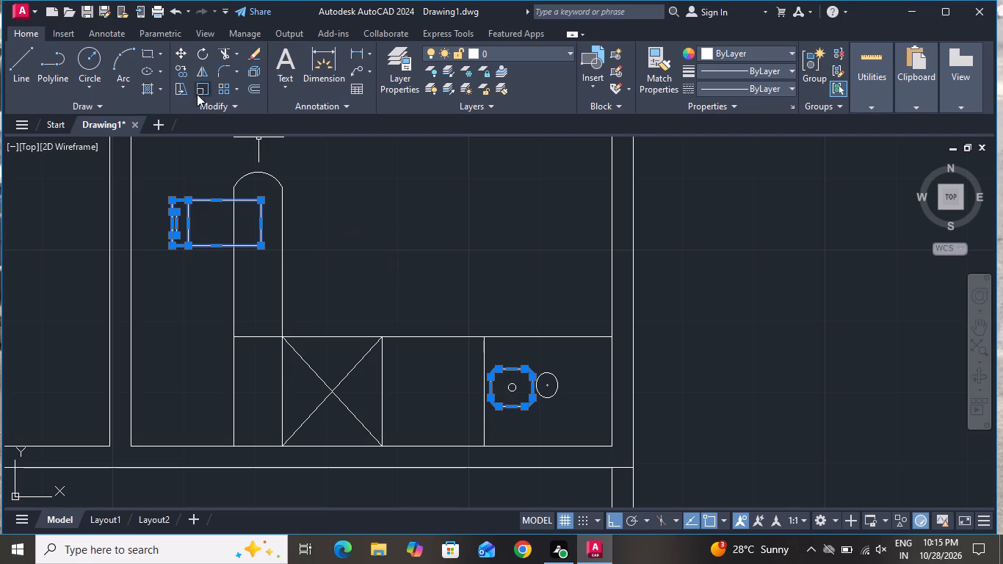
{"action": "left_click", "coordinate": [185, 68]}
{"action": "left_click", "coordinate": [482, 397]}
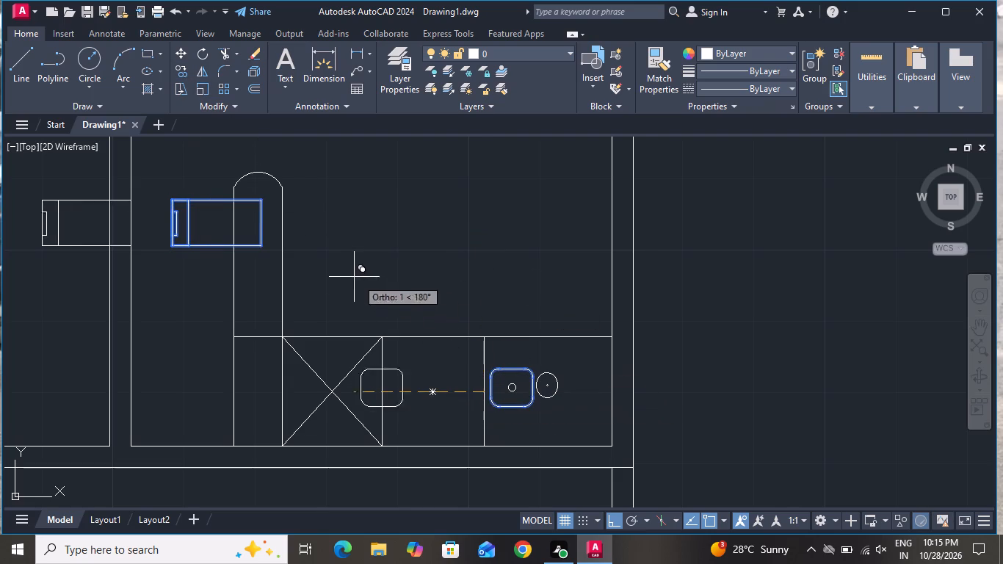
{"action": "left_click", "coordinate": [619, 525]}
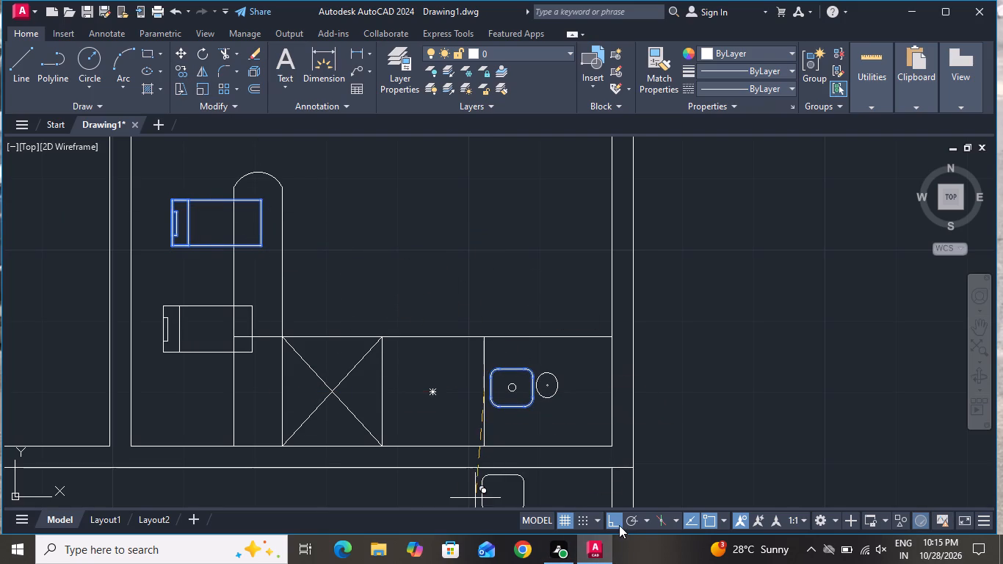
{"action": "left_click", "coordinate": [284, 217]}
{"action": "right_click", "coordinate": [289, 223]}
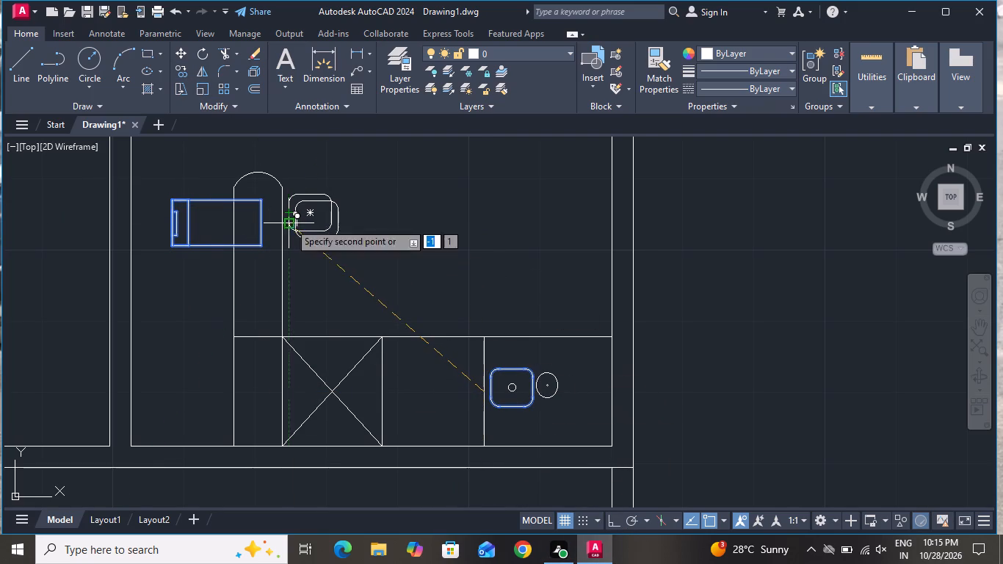
{"action": "left_click", "coordinate": [311, 245]}
Select the parts of the seat shape that overlaps the extension's left side.
{"action": "scroll", "coordinate": [457, 350], "scroll_direction": "down", "scroll_amount": 4}
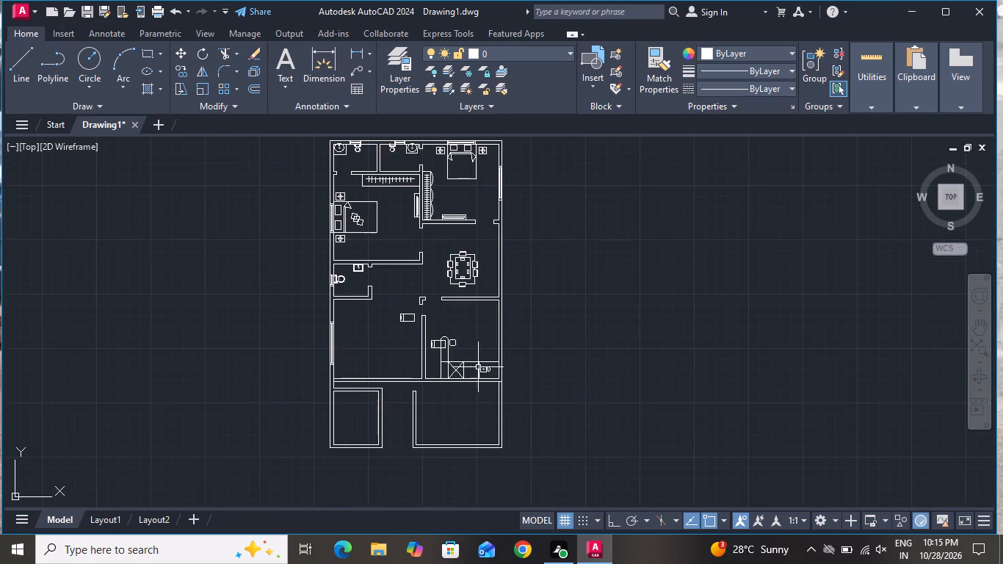
{"action": "scroll", "coordinate": [447, 355], "scroll_direction": "up", "scroll_amount": 4}
{"action": "left_click", "coordinate": [374, 253]}
{"action": "left_click", "coordinate": [333, 325]}
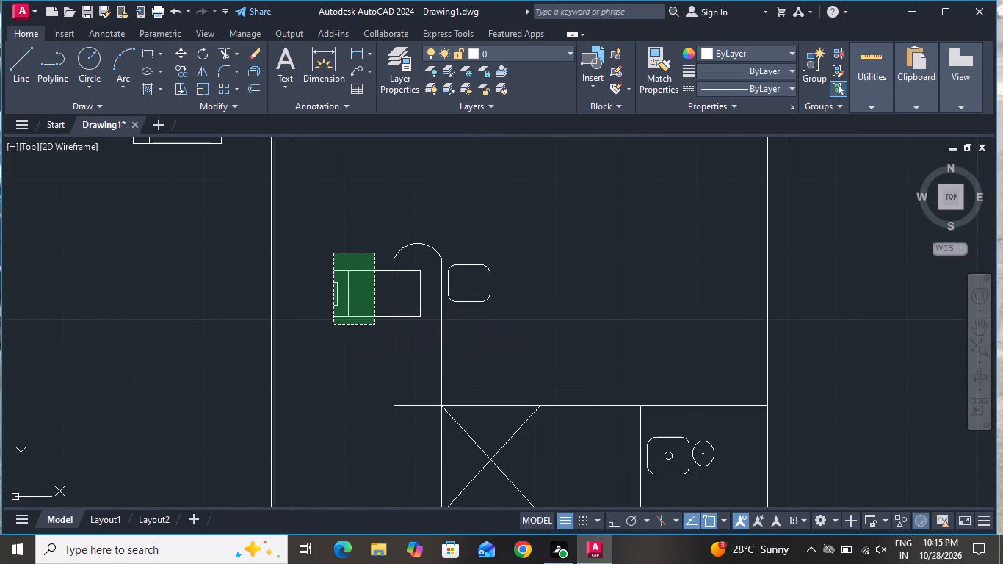
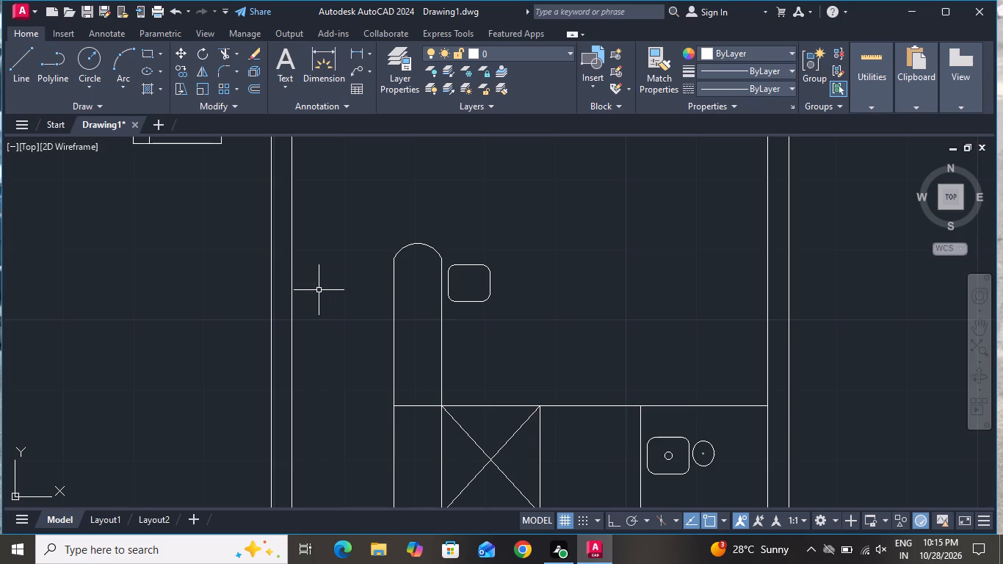
Scale the rounded seat beside the counter extension up to roughly double its size, based on its bottom edge's midpoint.
{"action": "left_click", "coordinate": [482, 296]}
{"action": "left_click", "coordinate": [474, 310]}
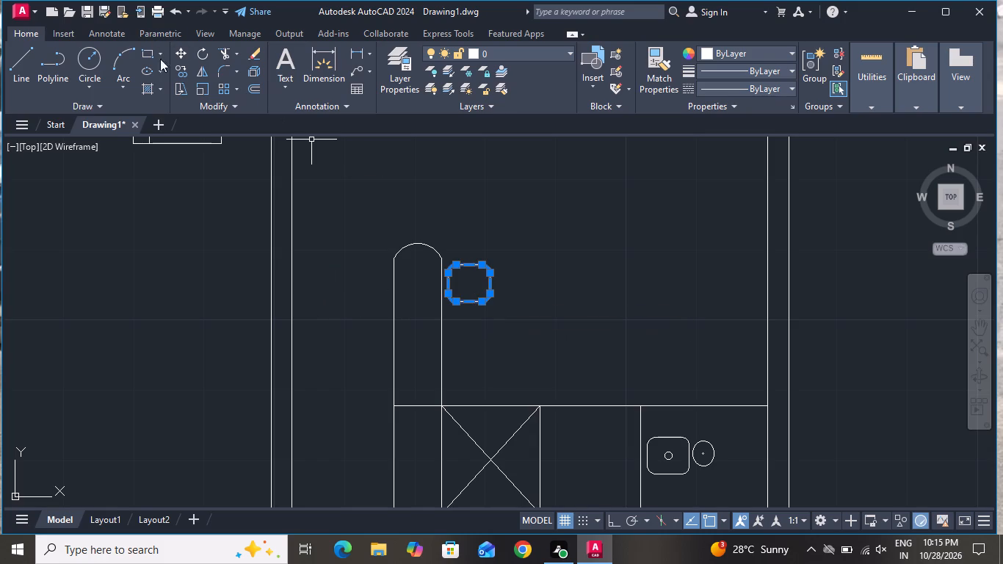
{"action": "left_click", "coordinate": [205, 87]}
{"action": "left_click", "coordinate": [469, 295]}
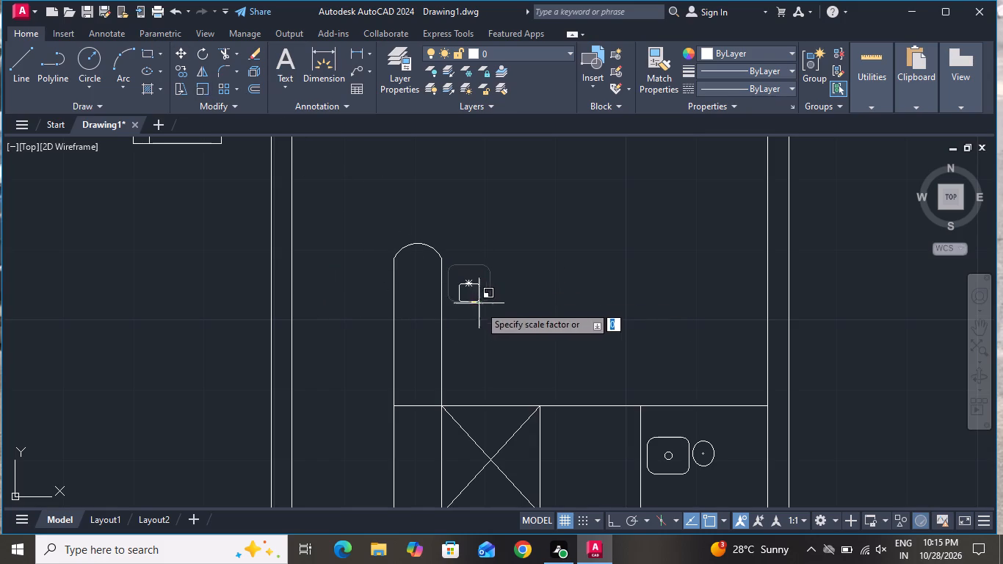
{"action": "left_click", "coordinate": [508, 316]}
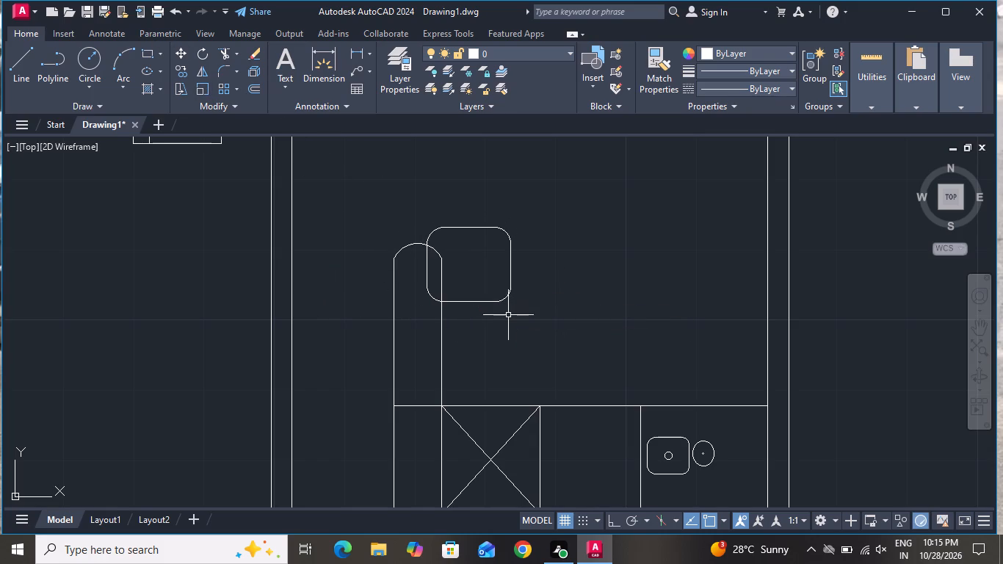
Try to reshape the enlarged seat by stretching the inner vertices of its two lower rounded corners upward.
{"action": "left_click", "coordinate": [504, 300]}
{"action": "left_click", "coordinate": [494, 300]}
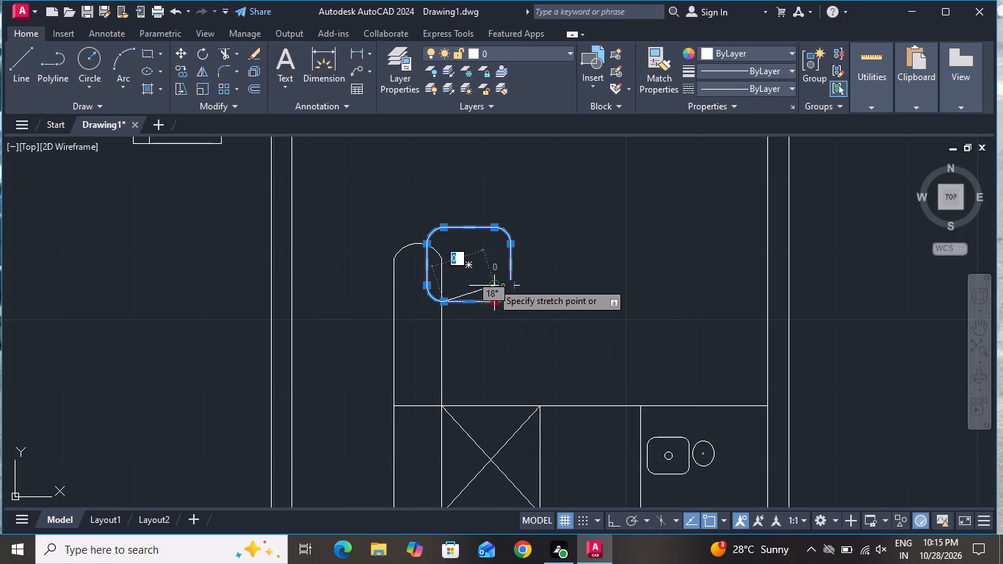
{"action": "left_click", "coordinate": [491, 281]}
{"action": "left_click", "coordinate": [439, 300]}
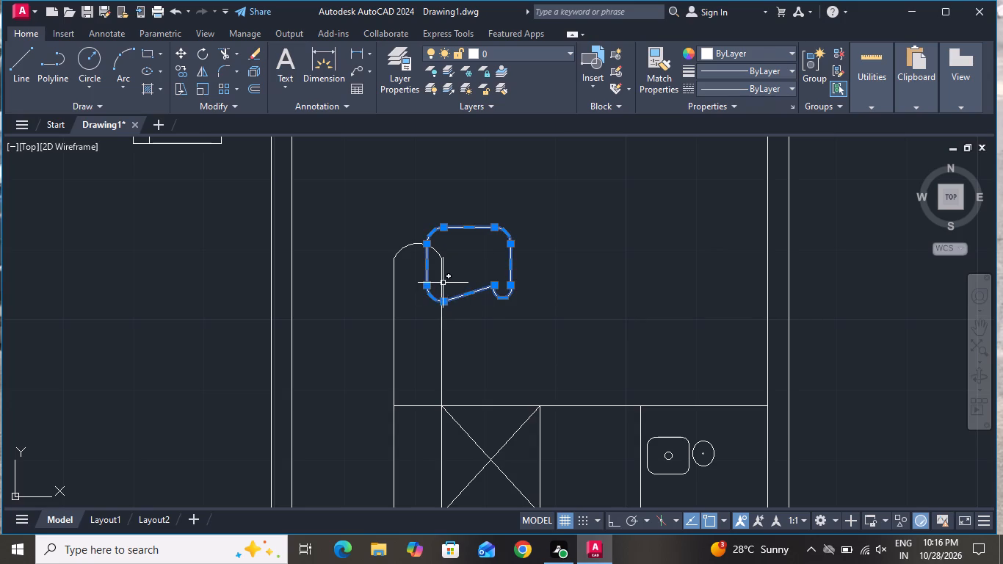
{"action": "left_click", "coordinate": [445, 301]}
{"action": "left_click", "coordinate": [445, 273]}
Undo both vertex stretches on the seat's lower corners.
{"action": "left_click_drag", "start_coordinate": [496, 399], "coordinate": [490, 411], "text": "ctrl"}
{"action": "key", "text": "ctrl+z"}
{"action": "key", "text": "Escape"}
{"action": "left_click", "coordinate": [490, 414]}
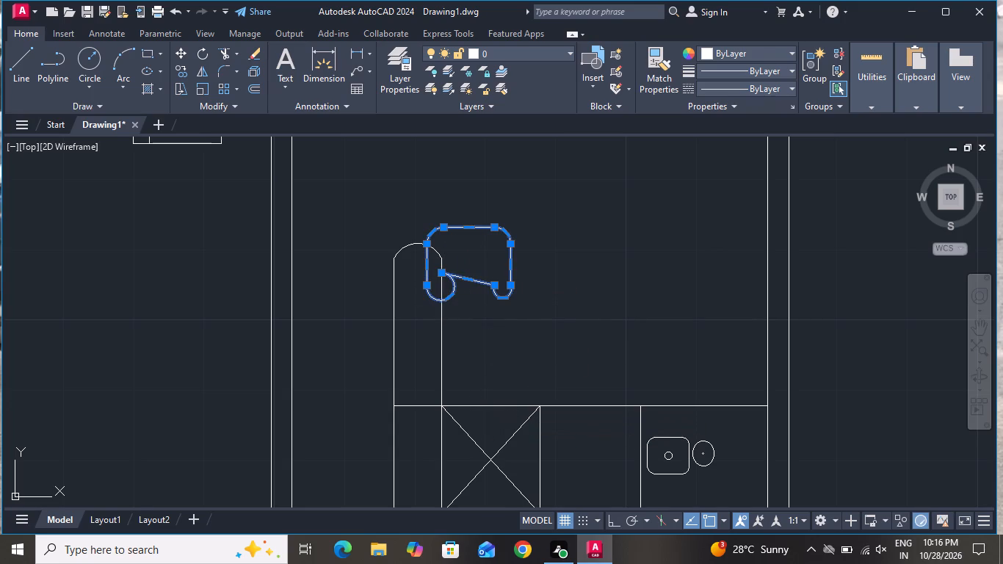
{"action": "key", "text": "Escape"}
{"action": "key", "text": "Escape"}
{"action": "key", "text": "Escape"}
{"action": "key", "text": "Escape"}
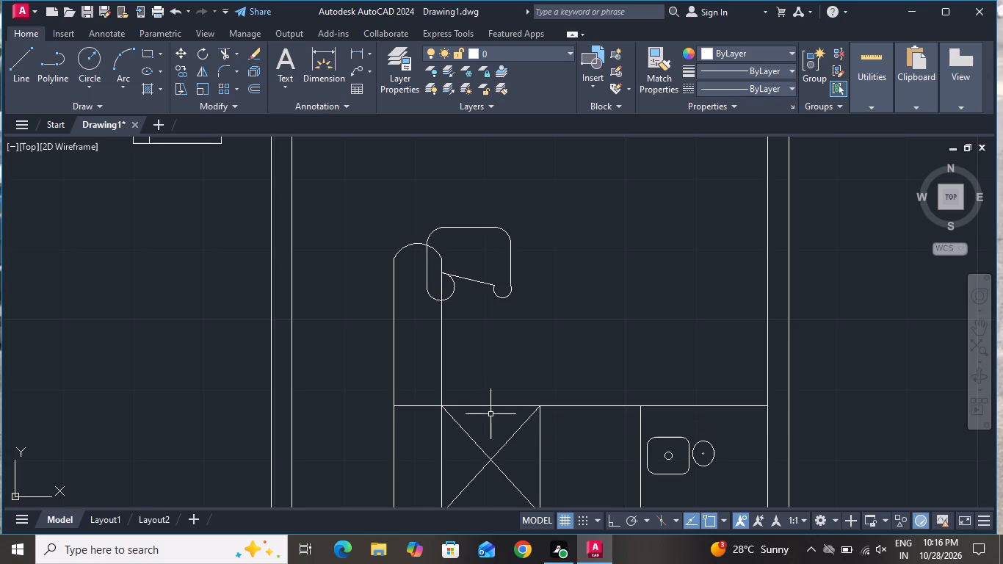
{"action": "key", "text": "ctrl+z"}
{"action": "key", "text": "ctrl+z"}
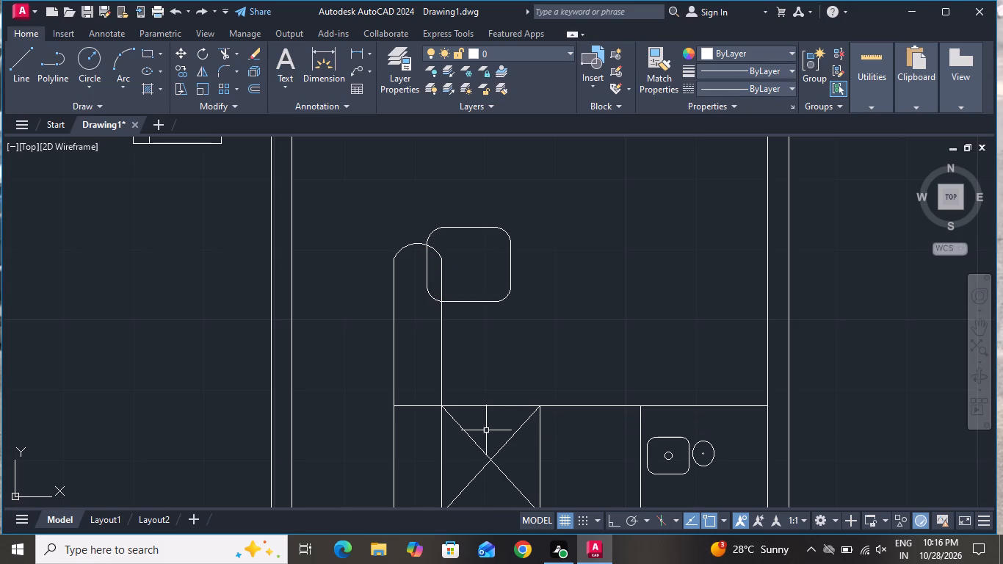
Scale the rounded seat down to roughly 60% of its size, based on its right edge's midpoint, clear of the extension.
{"action": "left_click", "coordinate": [510, 240]}
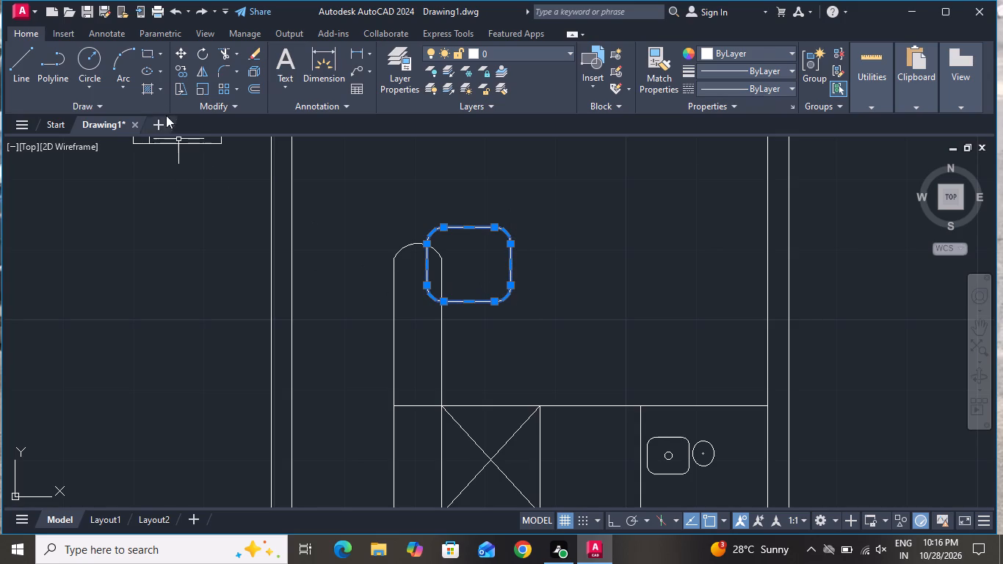
{"action": "left_click", "coordinate": [195, 94]}
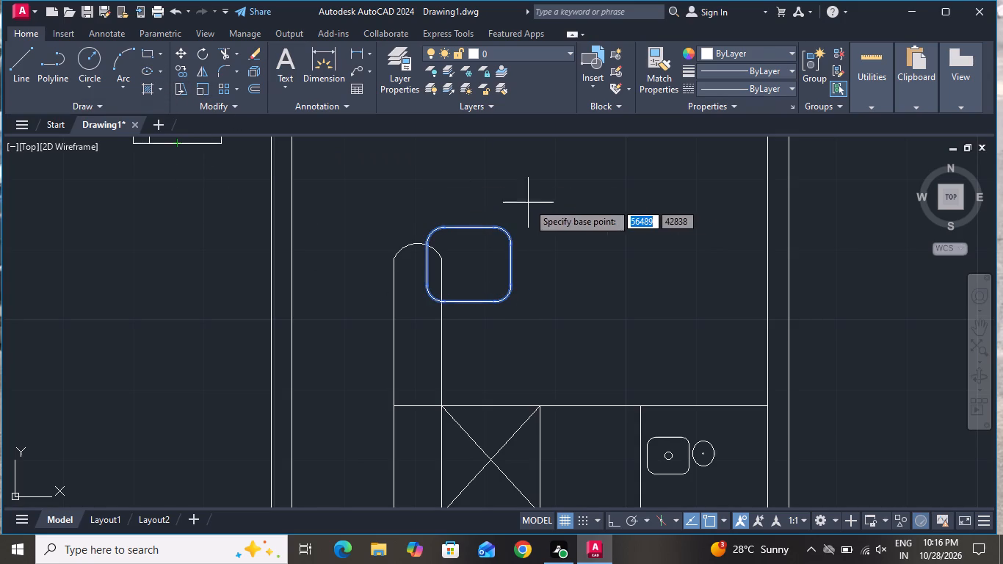
{"action": "left_click", "coordinate": [515, 268]}
{"action": "left_click", "coordinate": [537, 267]}
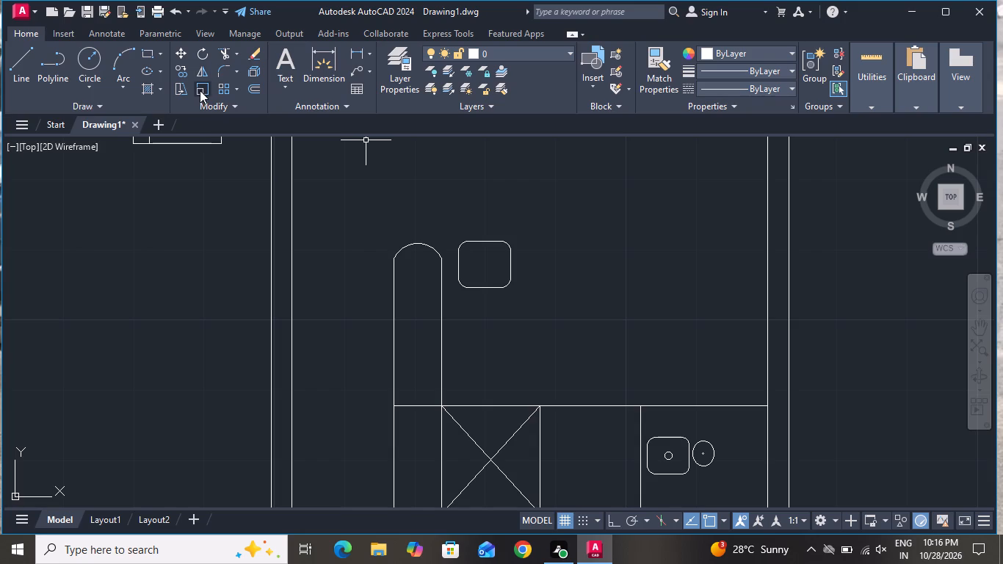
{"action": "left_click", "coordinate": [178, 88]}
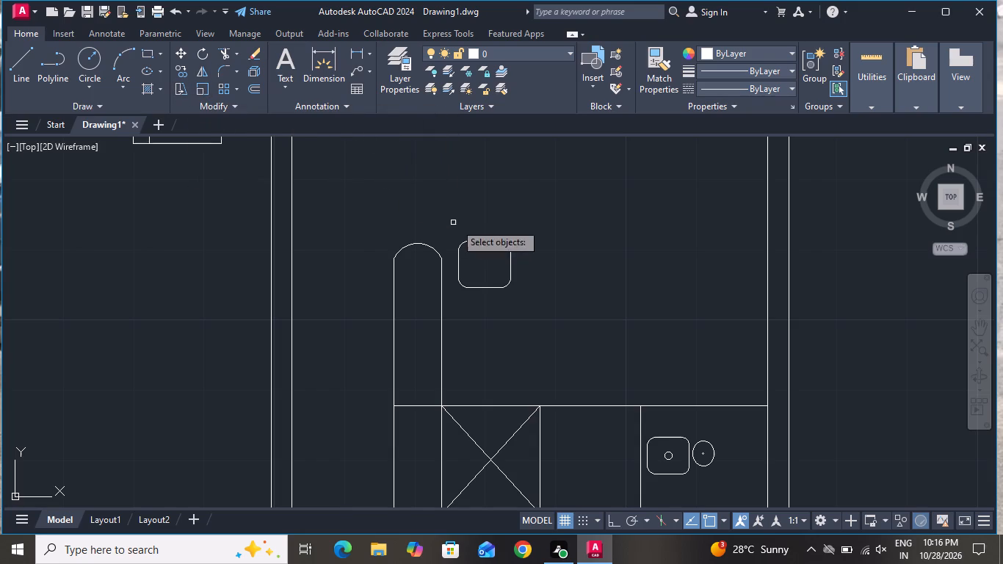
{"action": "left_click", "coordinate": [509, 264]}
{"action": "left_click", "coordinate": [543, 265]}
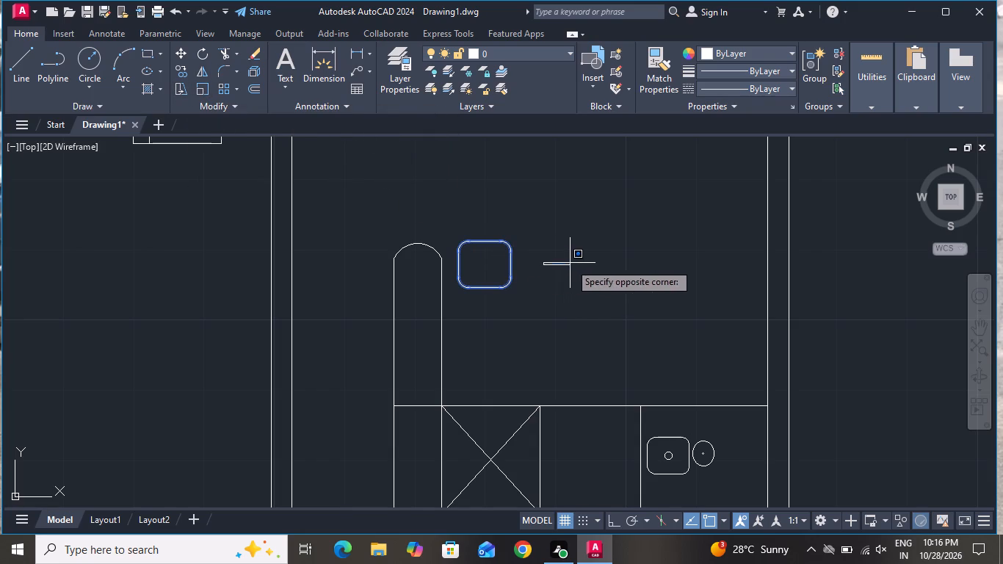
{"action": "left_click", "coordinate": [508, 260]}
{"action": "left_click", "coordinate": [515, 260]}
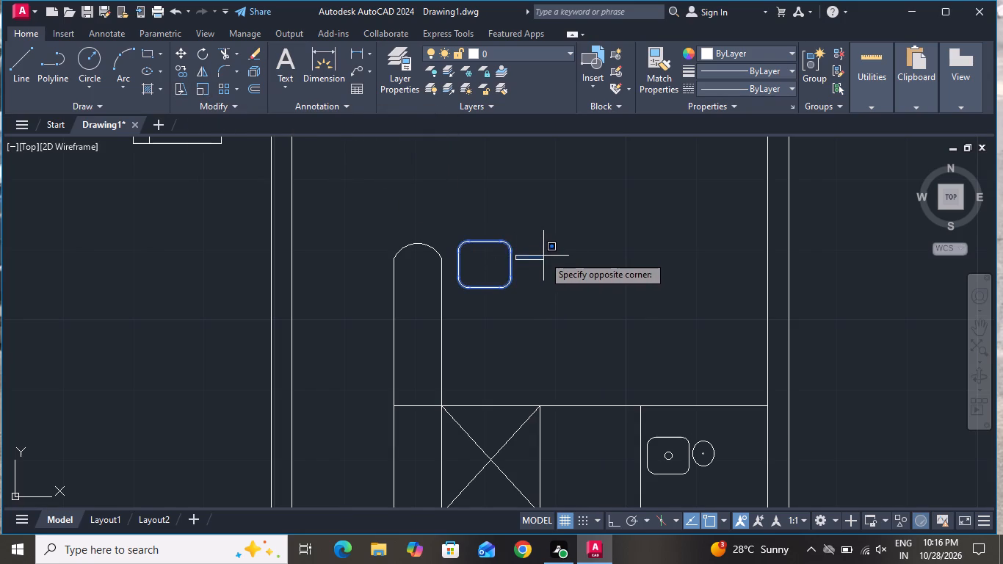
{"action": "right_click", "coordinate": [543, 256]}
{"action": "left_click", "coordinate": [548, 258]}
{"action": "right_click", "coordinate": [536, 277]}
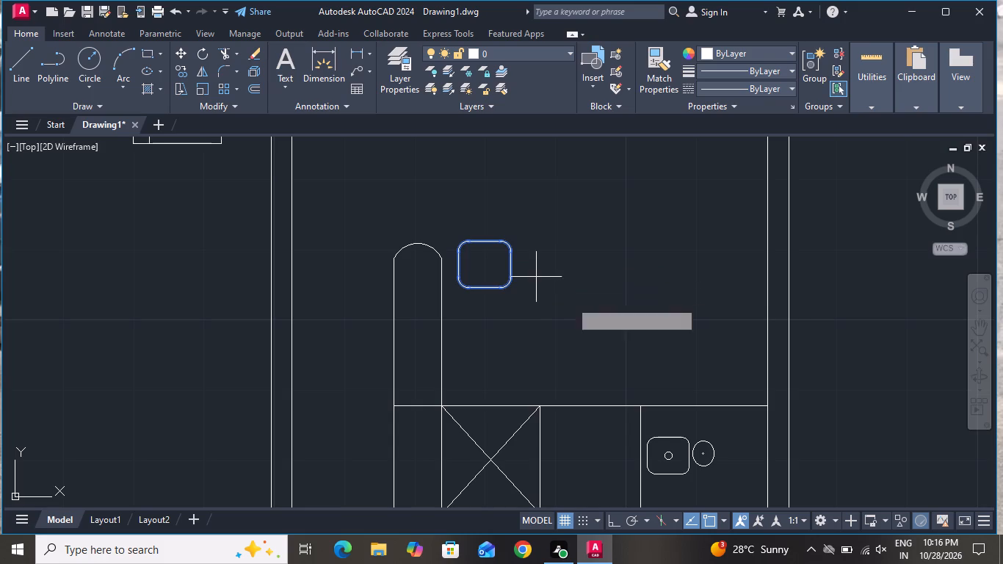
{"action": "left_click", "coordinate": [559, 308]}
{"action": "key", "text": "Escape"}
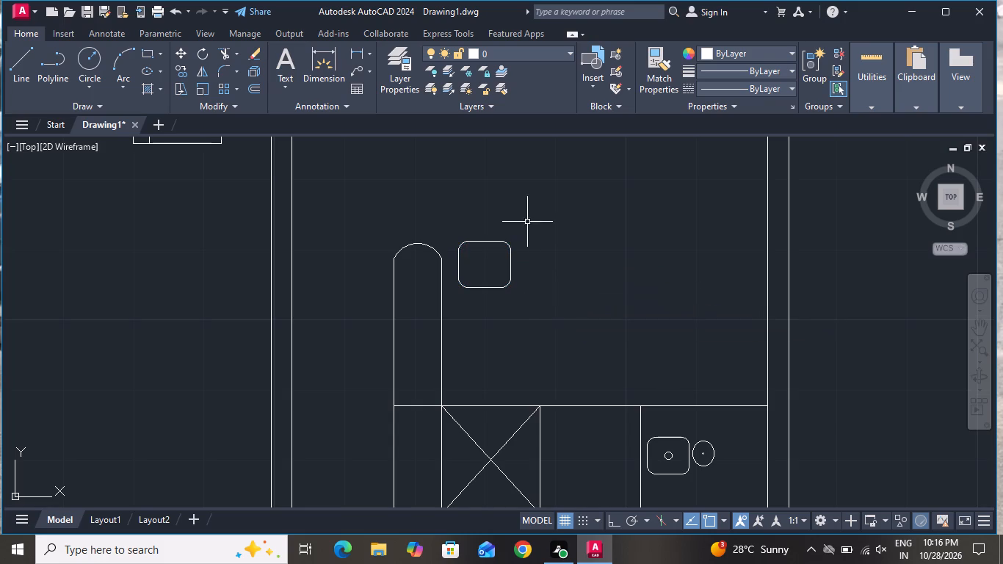
Stretch the seat's right end horizontally outward from its edge midpoint, making the seat nearly one and a half times as wide.
{"action": "left_click", "coordinate": [526, 214]}
{"action": "left_click", "coordinate": [475, 297]}
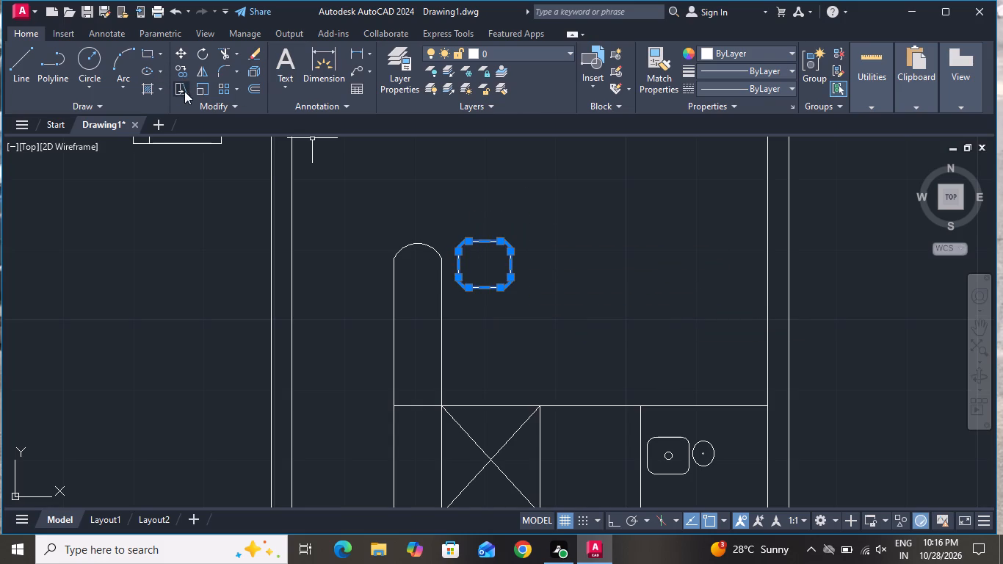
{"action": "left_click", "coordinate": [173, 84]}
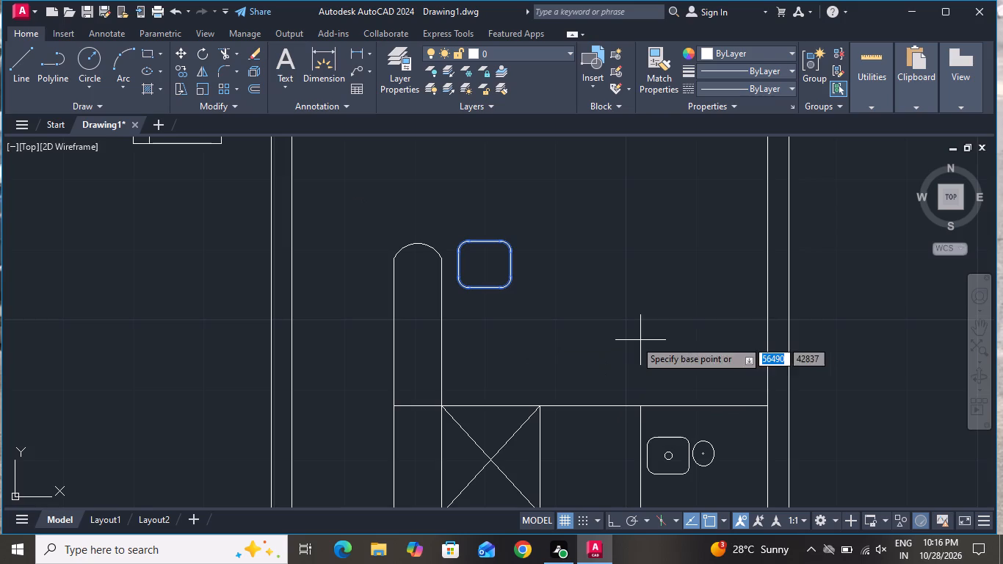
{"action": "left_click", "coordinate": [512, 265]}
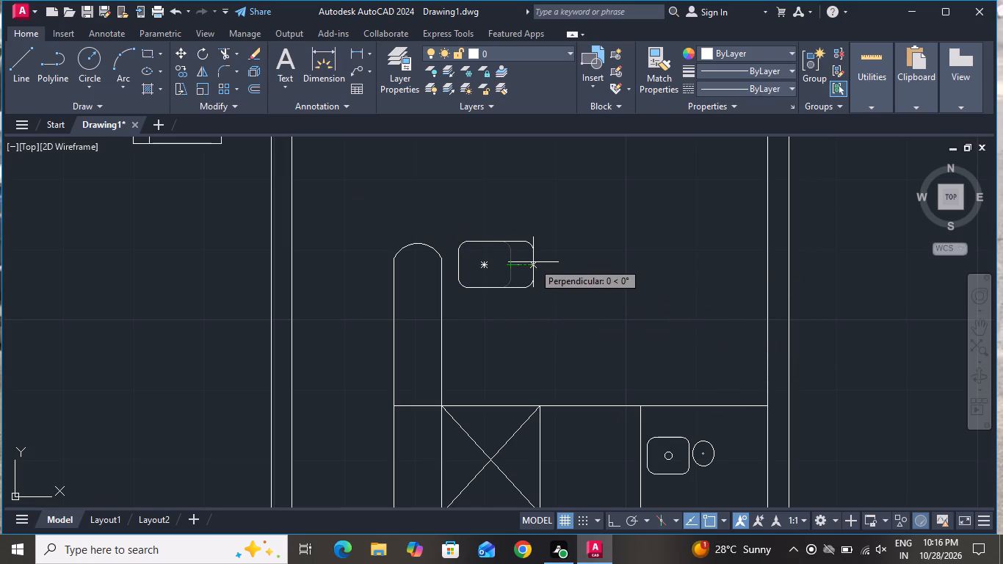
{"action": "left_click", "coordinate": [533, 261]}
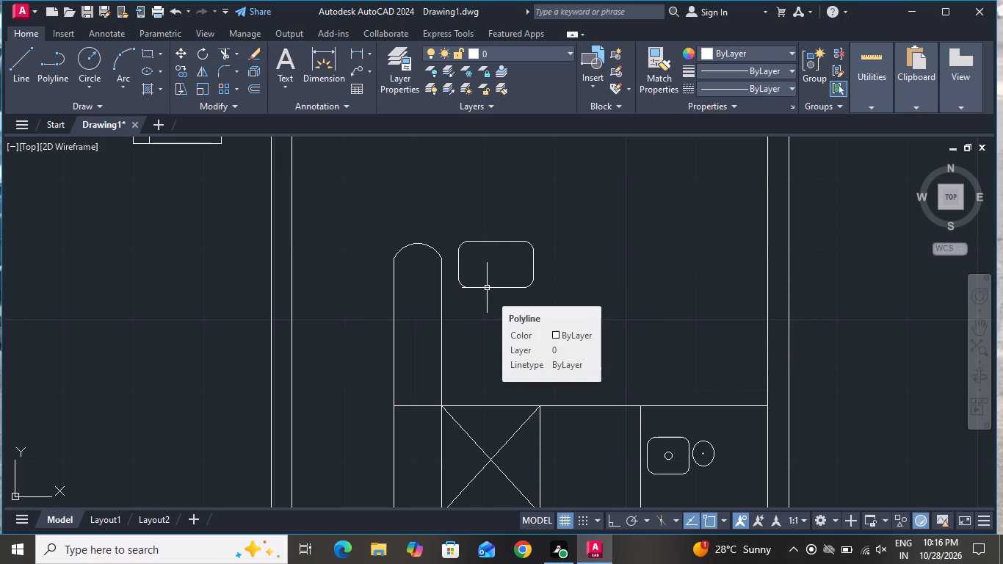
Move the widened seat so it straddles the extension's left side, its top edge level with the start of the arc.
{"action": "left_click", "coordinate": [544, 234]}
{"action": "left_click", "coordinate": [478, 312]}
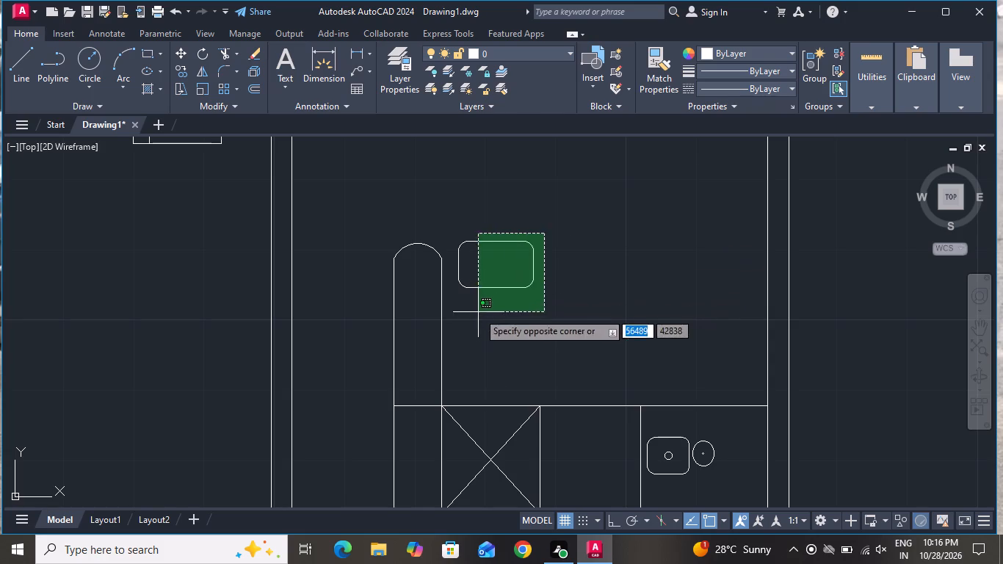
{"action": "left_click", "coordinate": [182, 57]}
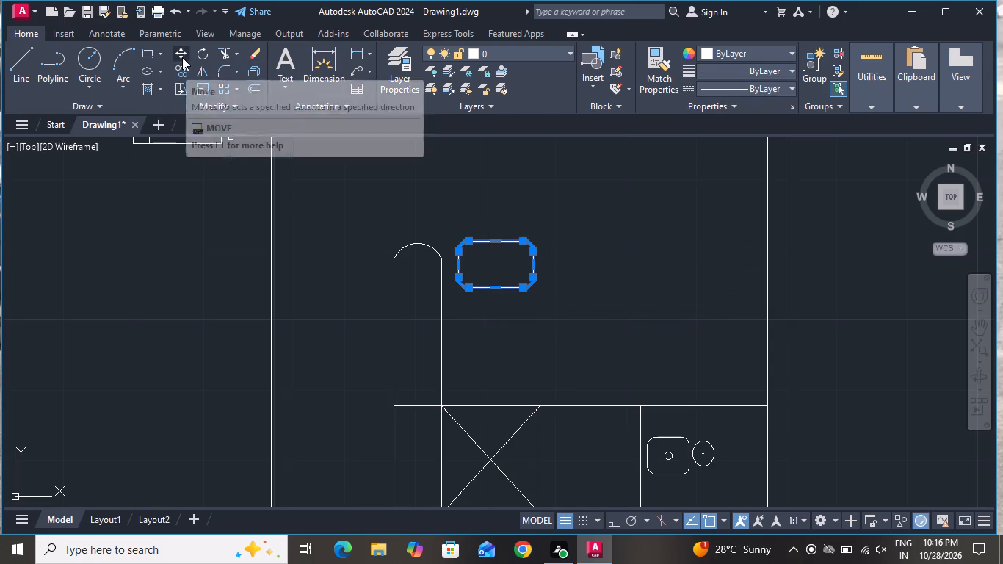
{"action": "left_click", "coordinate": [510, 271]}
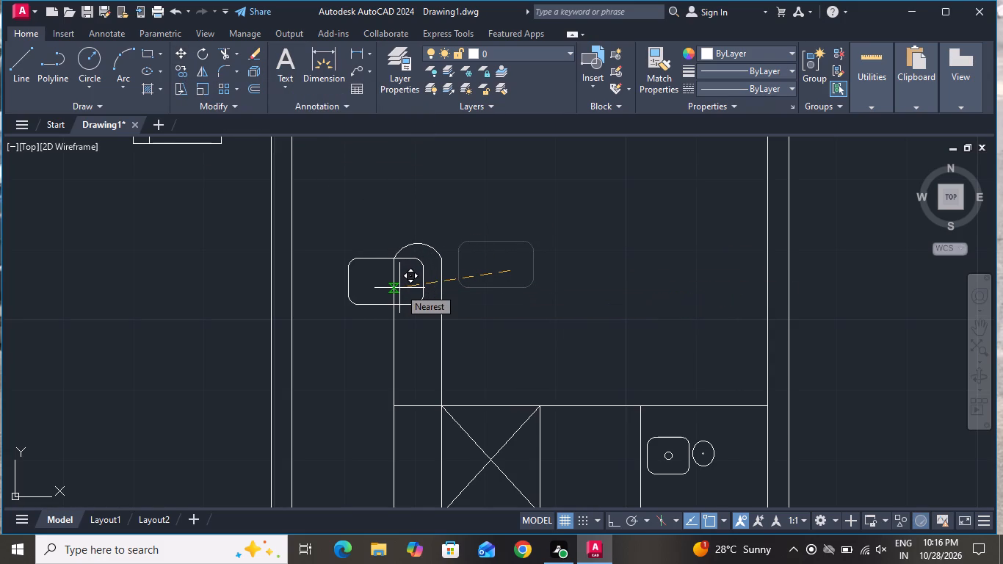
{"action": "left_click", "coordinate": [399, 288]}
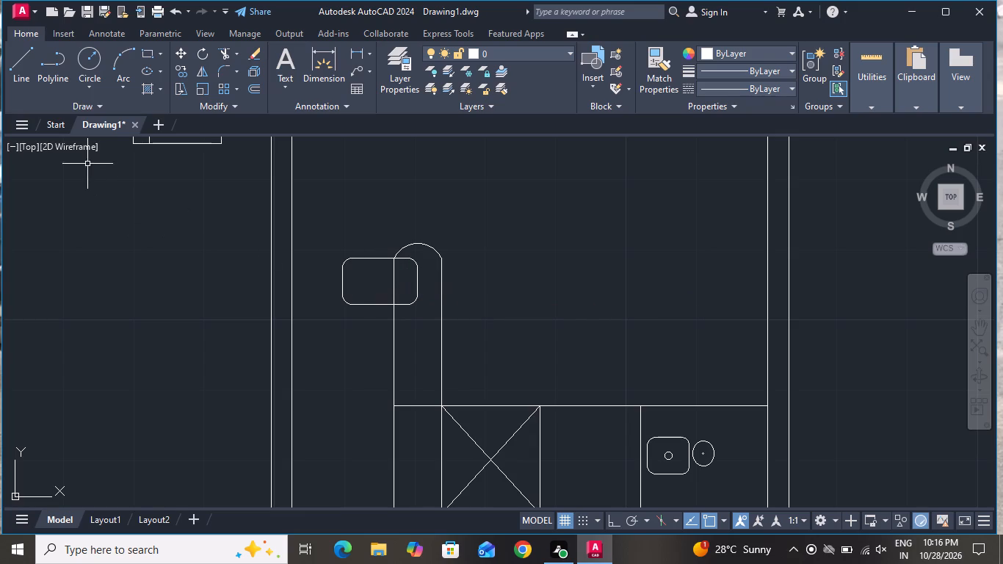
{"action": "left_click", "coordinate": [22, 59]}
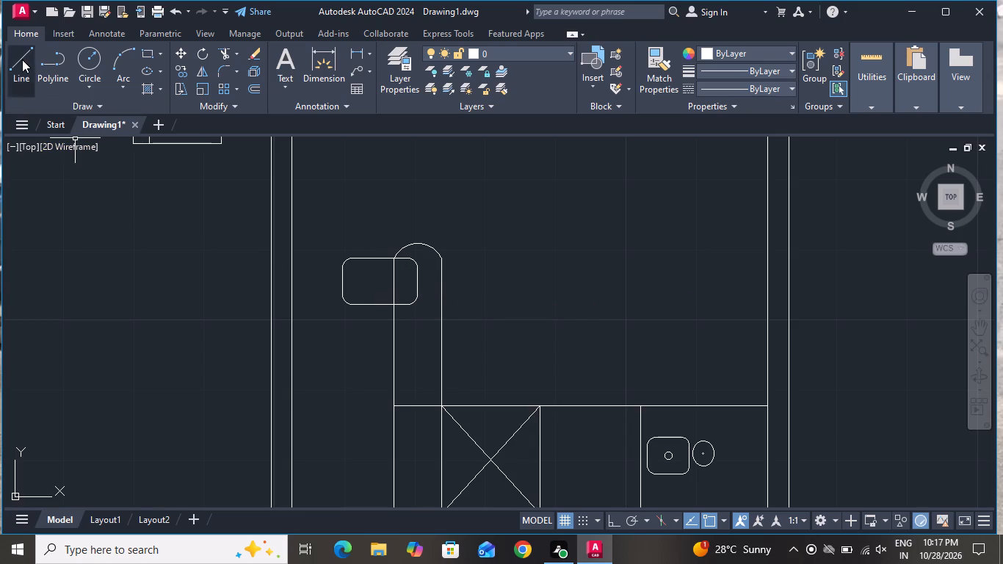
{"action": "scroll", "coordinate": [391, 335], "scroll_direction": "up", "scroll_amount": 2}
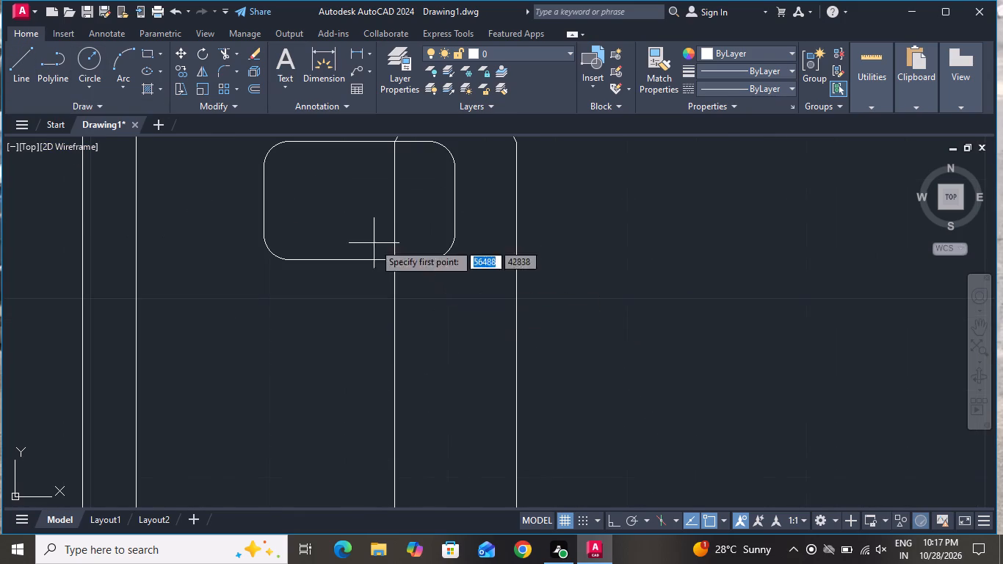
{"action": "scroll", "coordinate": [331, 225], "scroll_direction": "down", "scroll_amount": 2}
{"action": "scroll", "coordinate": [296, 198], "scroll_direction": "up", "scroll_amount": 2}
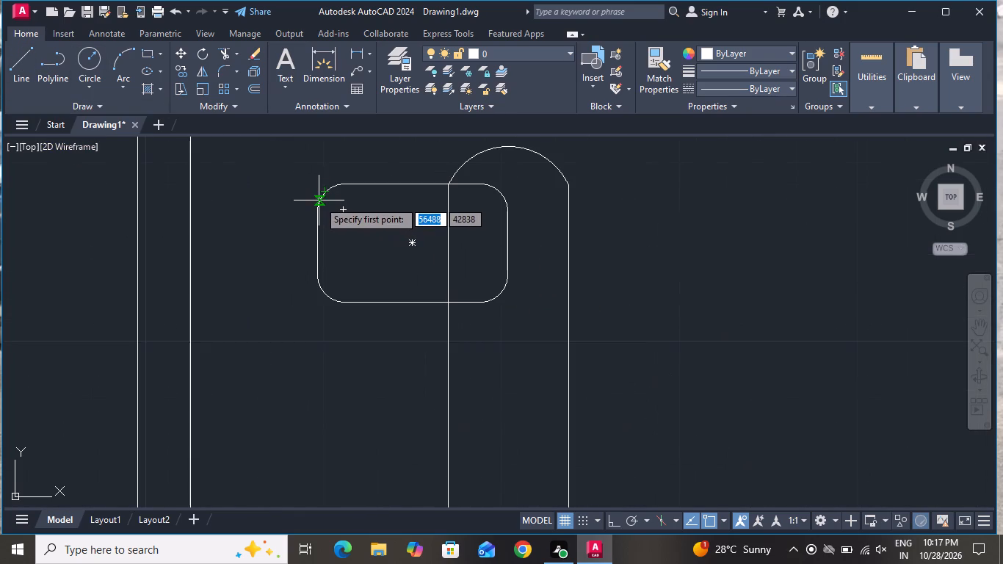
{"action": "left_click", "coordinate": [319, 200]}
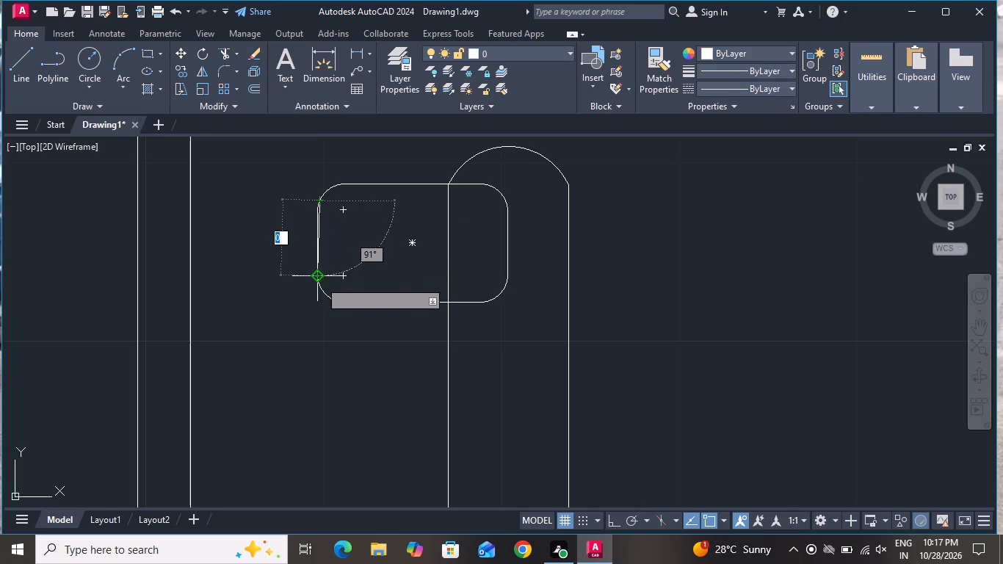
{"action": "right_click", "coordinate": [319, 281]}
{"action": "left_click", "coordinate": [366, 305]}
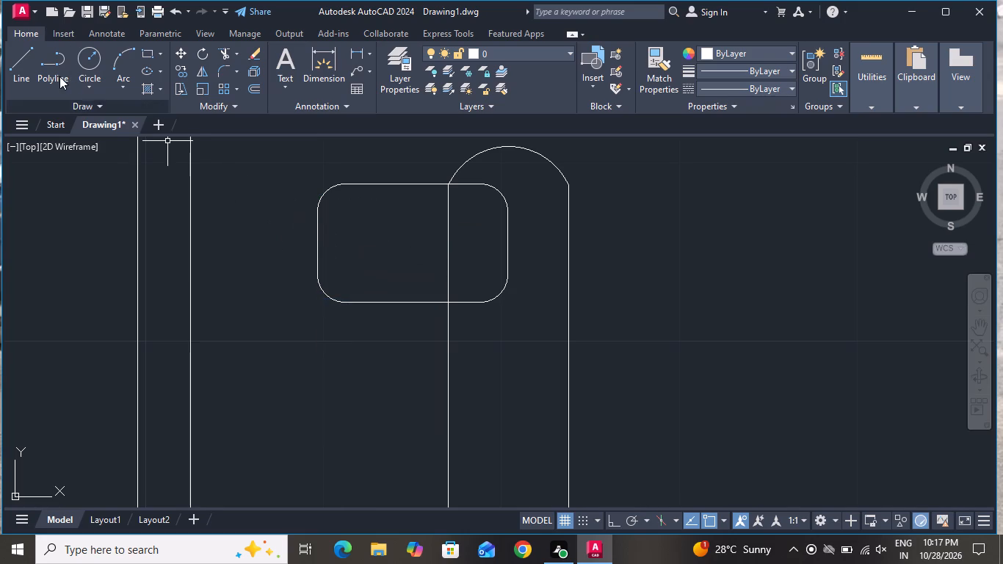
Draw a vertical line just inside the seat's left end, joining the upper and lower rounded corners.
{"action": "left_click", "coordinate": [29, 65]}
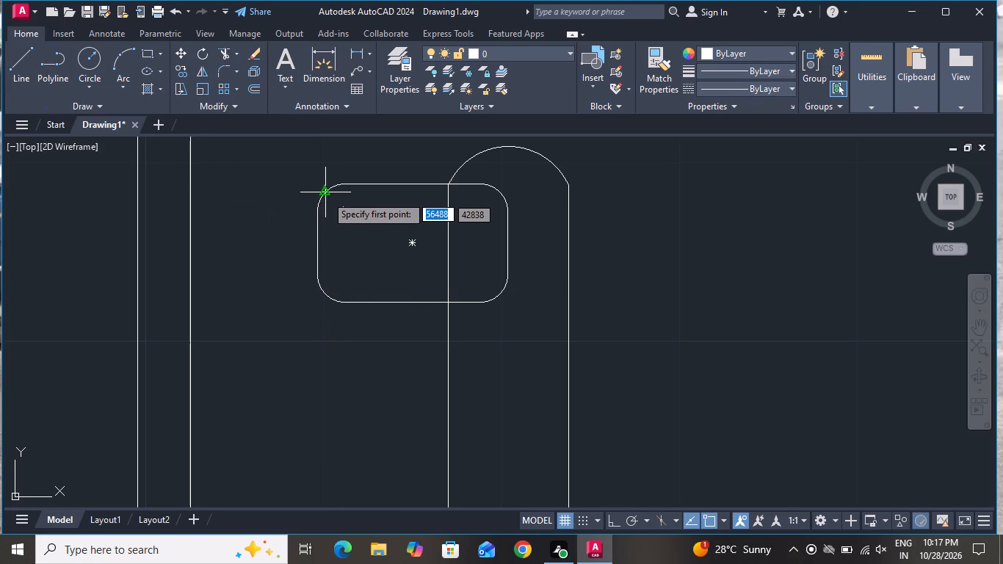
{"action": "left_click", "coordinate": [326, 195]}
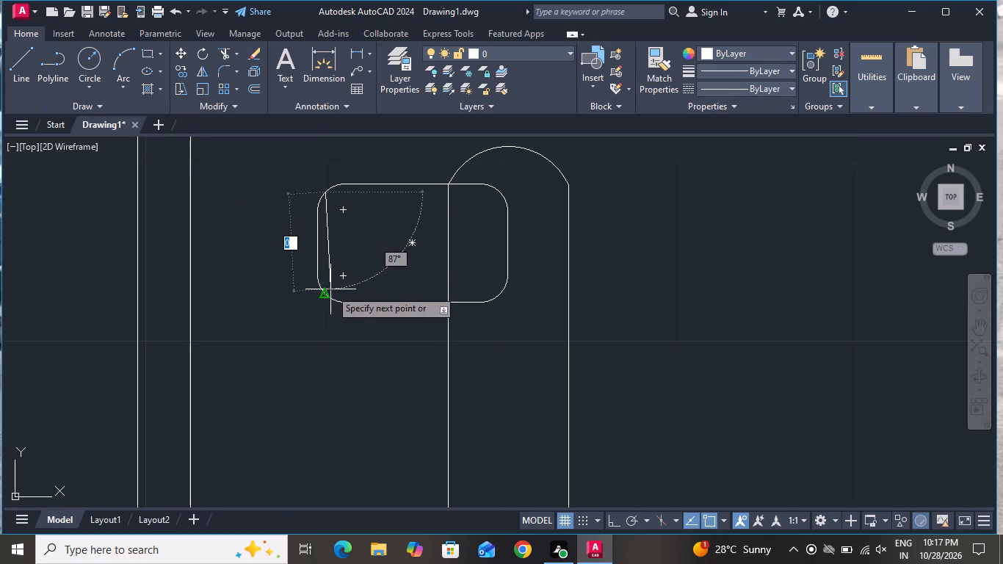
{"action": "left_click", "coordinate": [326, 294]}
{"action": "right_click", "coordinate": [326, 294]}
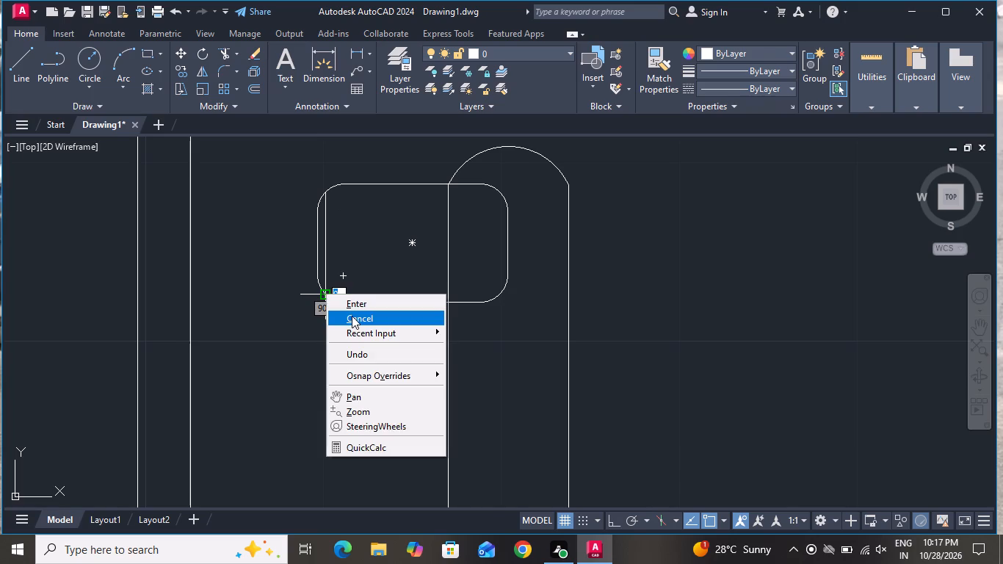
{"action": "left_click", "coordinate": [352, 316]}
Draw a second vertical line across the seat, joining its top and bottom edges where the left rounded corners begin.
{"action": "left_click", "coordinate": [20, 62]}
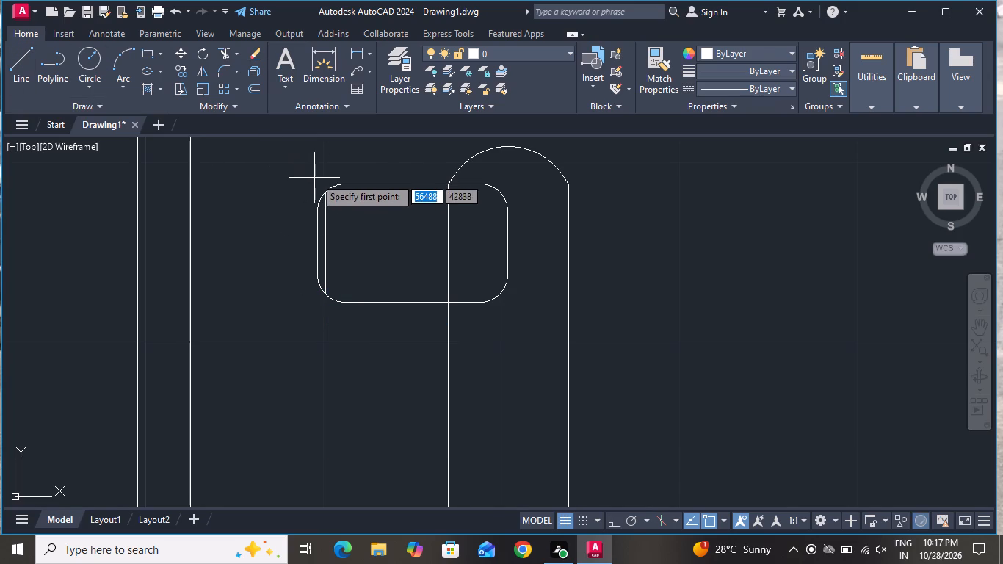
{"action": "left_click", "coordinate": [337, 185]}
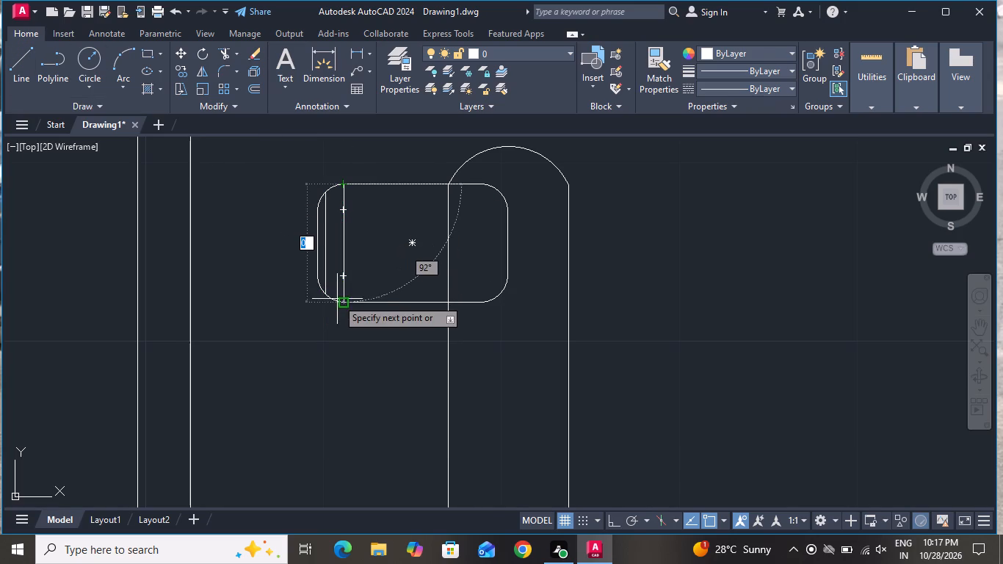
{"action": "left_click", "coordinate": [344, 301]}
{"action": "right_click", "coordinate": [344, 301]}
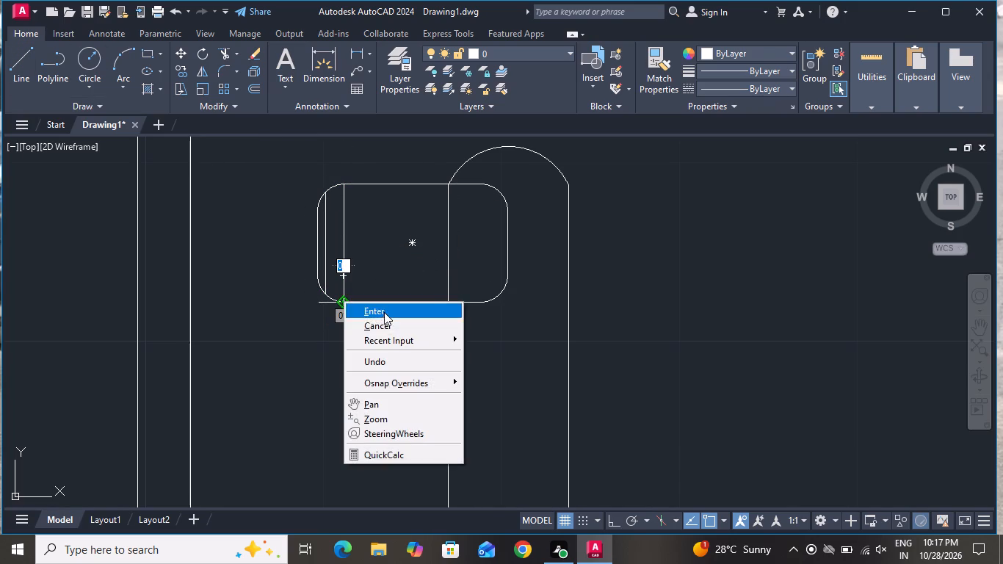
{"action": "left_click", "coordinate": [384, 326]}
Copy the complete rounded seat with its two vertical lines straight down with Ortho on, leaving a gap below the original along the counter extension.
{"action": "left_click", "coordinate": [374, 176]}
{"action": "left_click", "coordinate": [306, 322]}
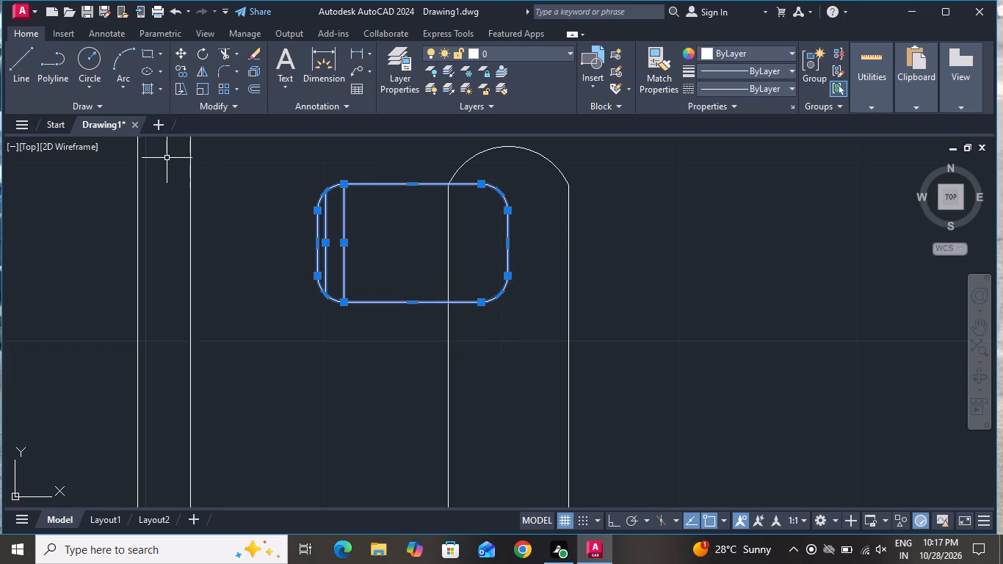
{"action": "left_click", "coordinate": [175, 72]}
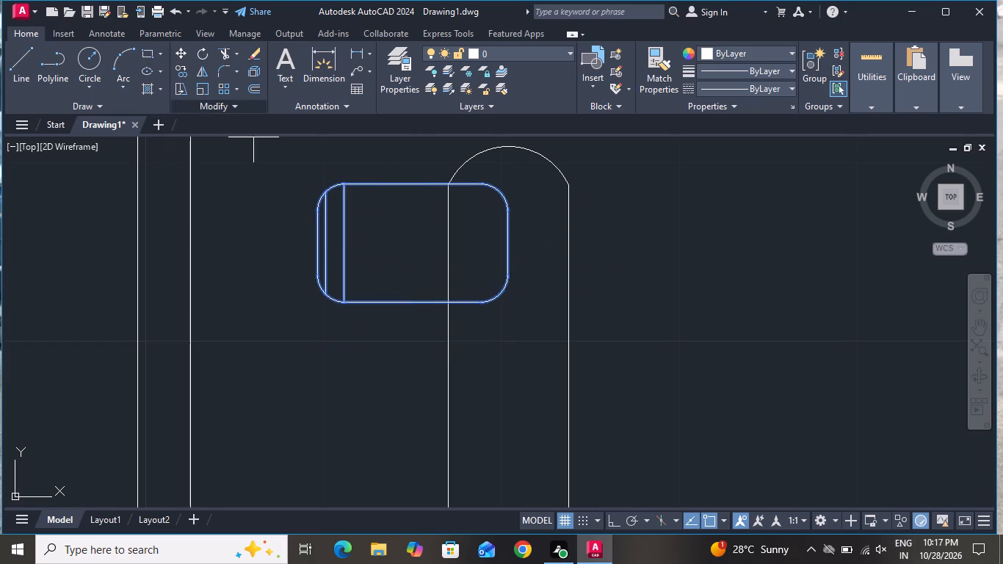
{"action": "left_click", "coordinate": [390, 258]}
{"action": "scroll", "coordinate": [407, 363], "scroll_direction": "down", "scroll_amount": 2}
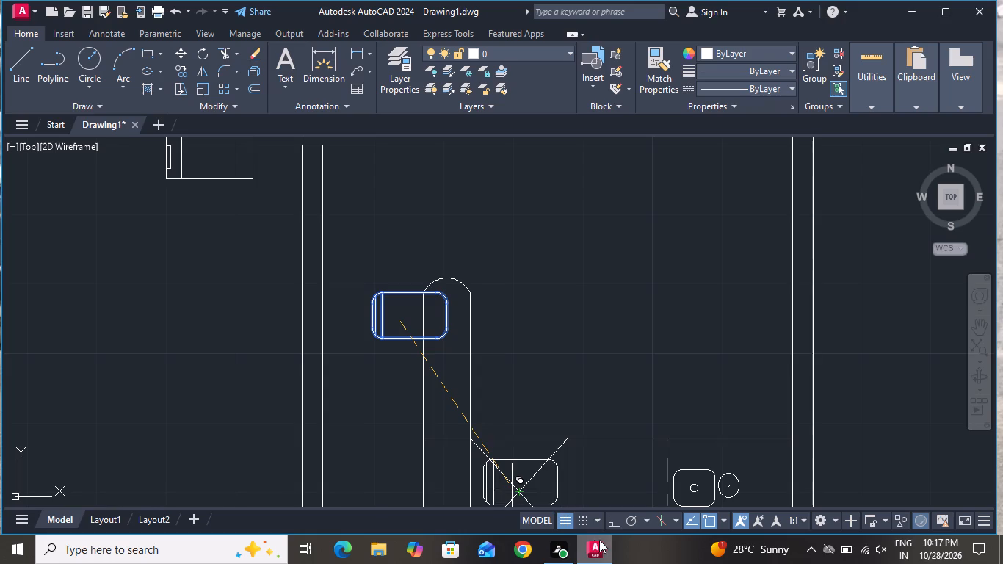
{"action": "left_click", "coordinate": [619, 524]}
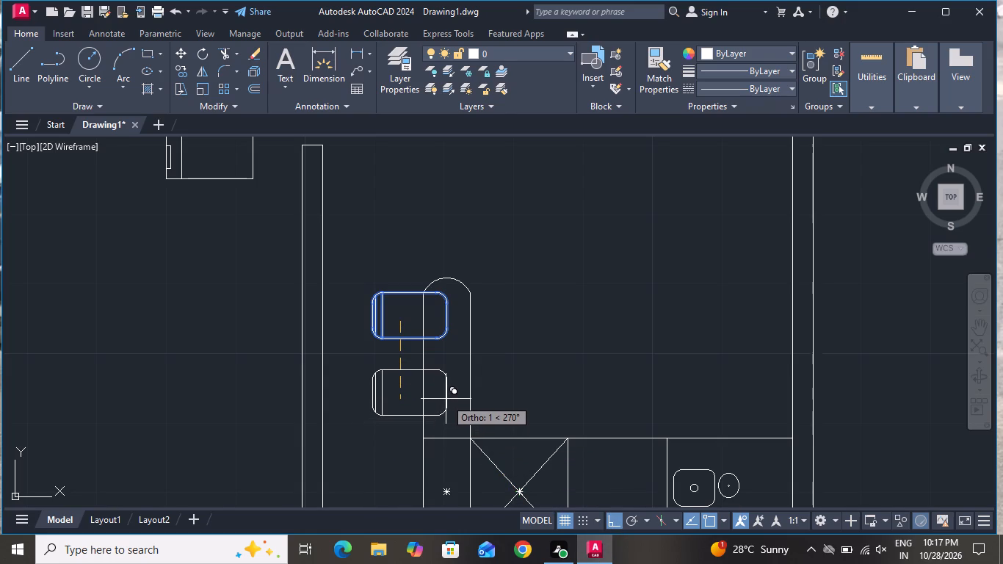
{"action": "left_click", "coordinate": [446, 399]}
{"action": "right_click", "coordinate": [446, 399]}
{"action": "left_click", "coordinate": [472, 217]}
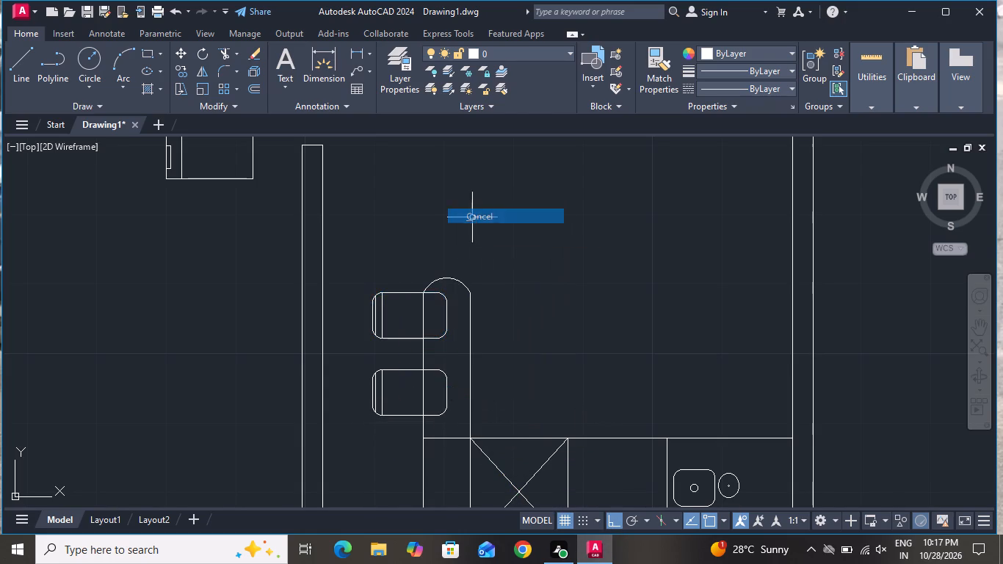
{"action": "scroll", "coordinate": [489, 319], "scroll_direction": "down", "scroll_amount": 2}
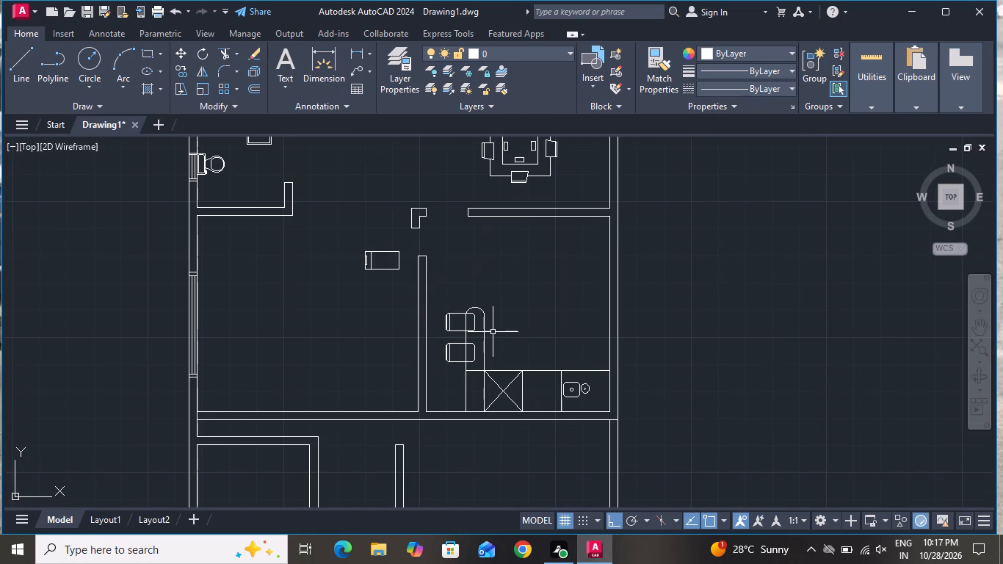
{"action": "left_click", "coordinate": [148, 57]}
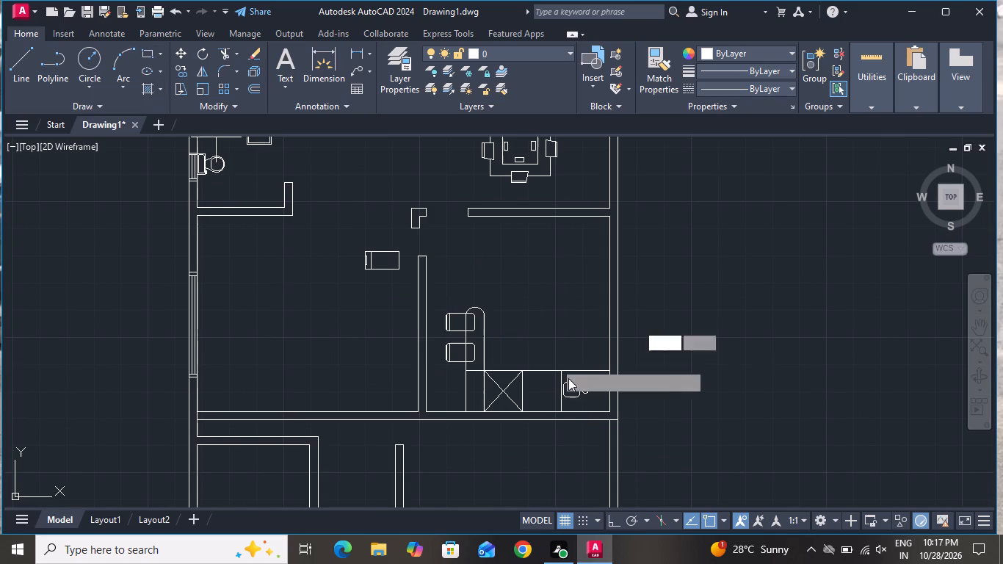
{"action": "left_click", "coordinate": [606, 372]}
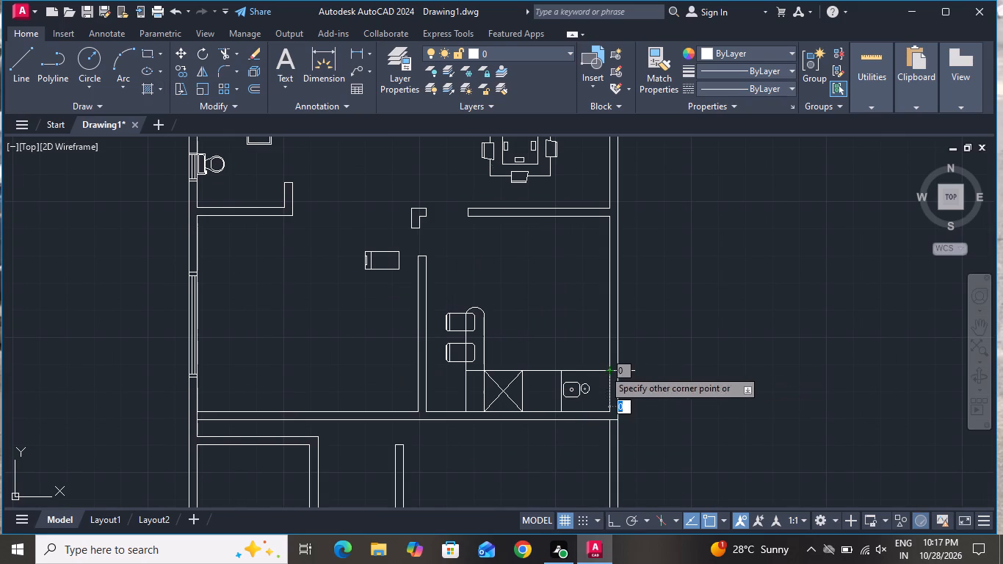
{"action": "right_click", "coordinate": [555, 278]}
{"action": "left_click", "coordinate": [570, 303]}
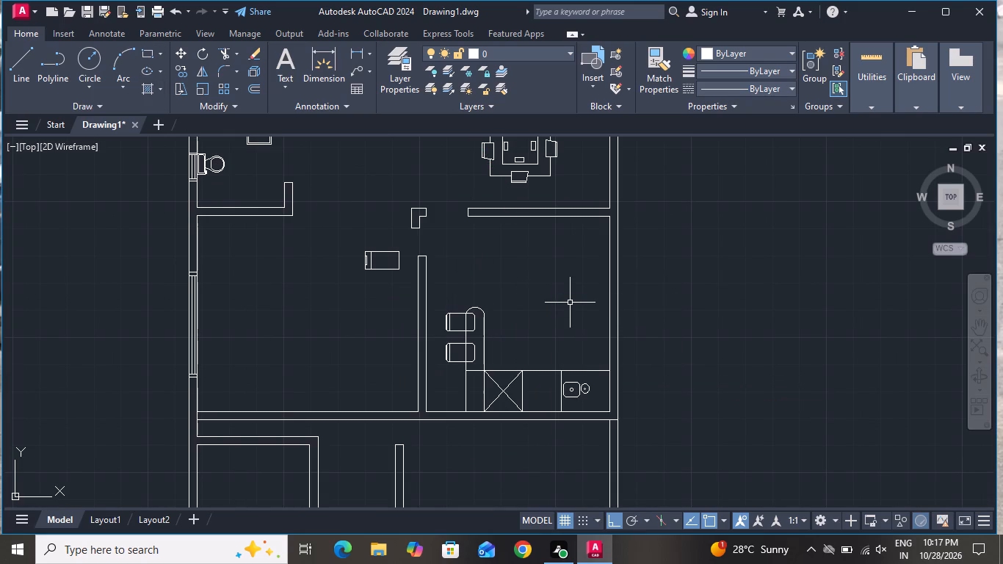
Redefine the rectangle fillet radius by two points and draw a tall rectangle against the right wall, rising from the counter's top corner.
{"action": "type", "text": "rec f o"}
{"action": "key", "text": "space"}
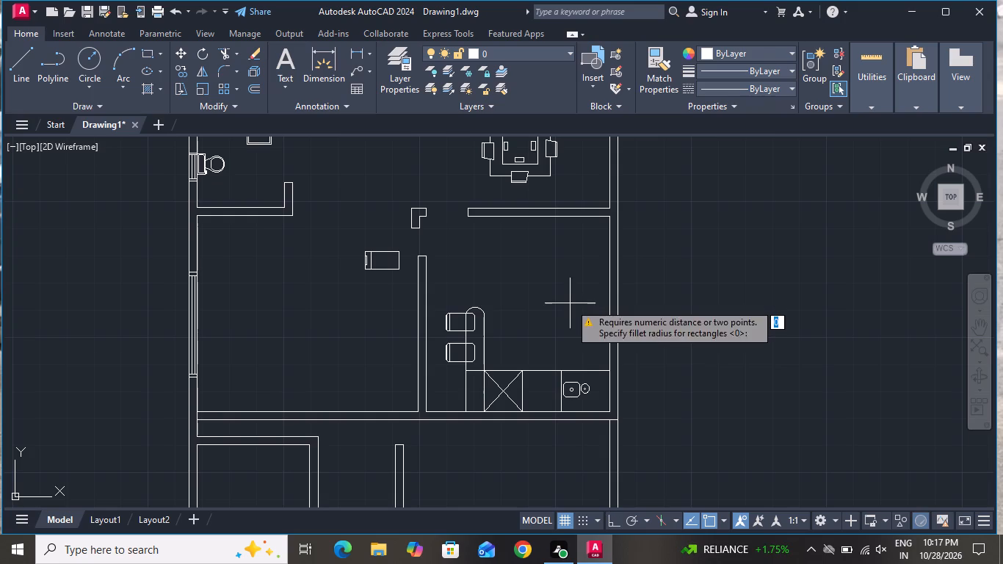
{"action": "left_click", "coordinate": [570, 303]}
{"action": "left_click", "coordinate": [569, 265]}
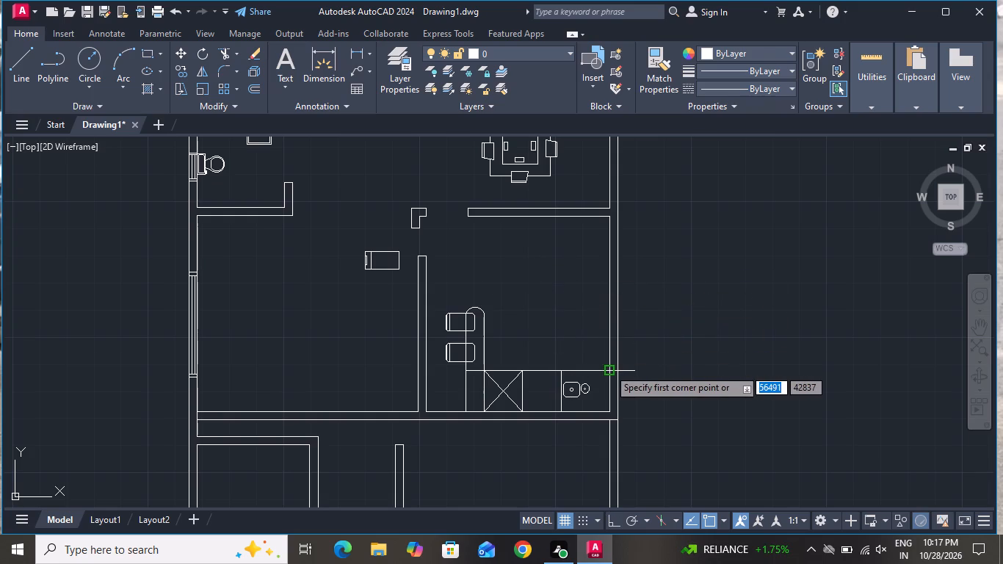
{"action": "left_click", "coordinate": [609, 367]}
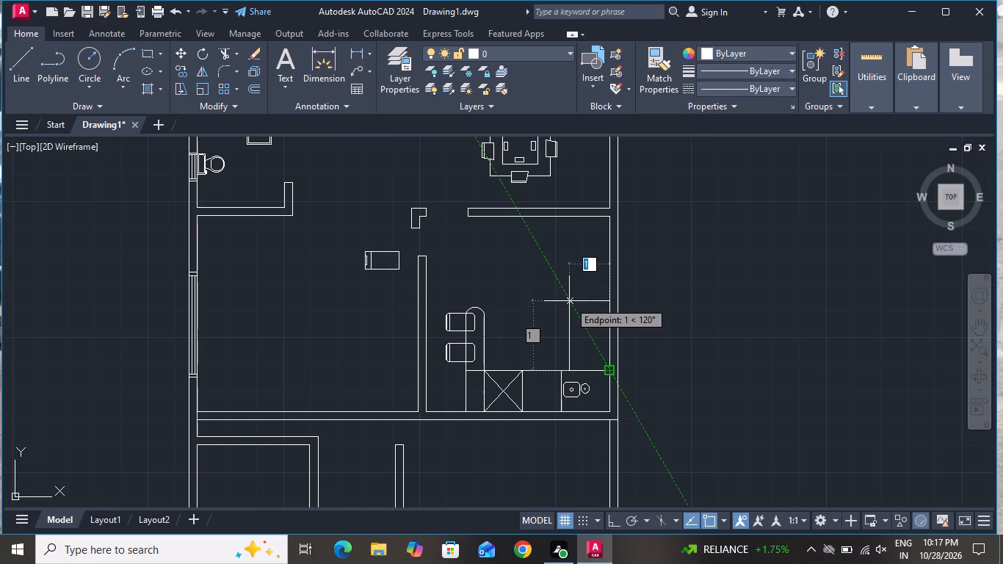
{"action": "left_click", "coordinate": [571, 302]}
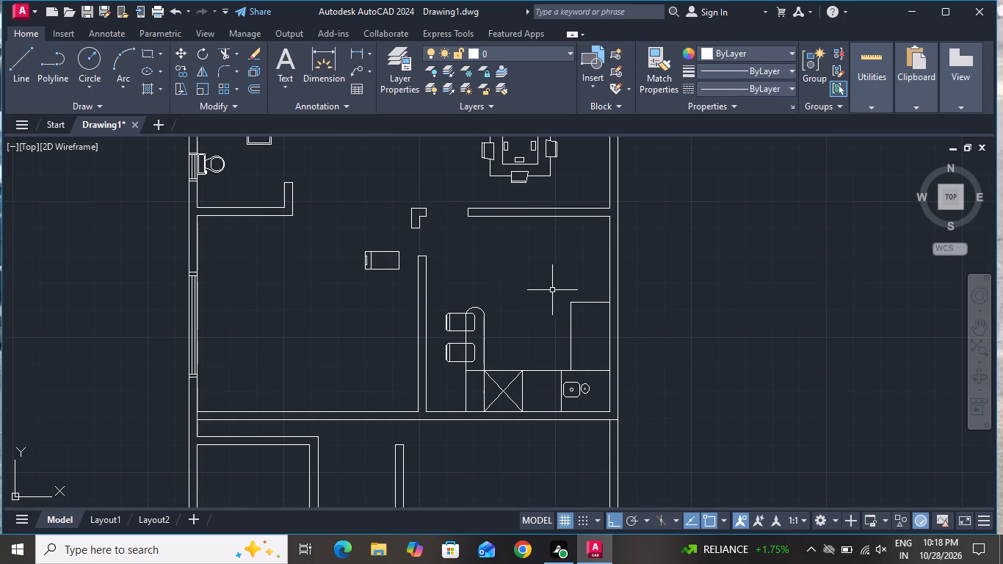
Draw a horizontal line across the new rectangle, about one third of the way up from the counter to the wall side.
{"action": "left_click", "coordinate": [21, 62]}
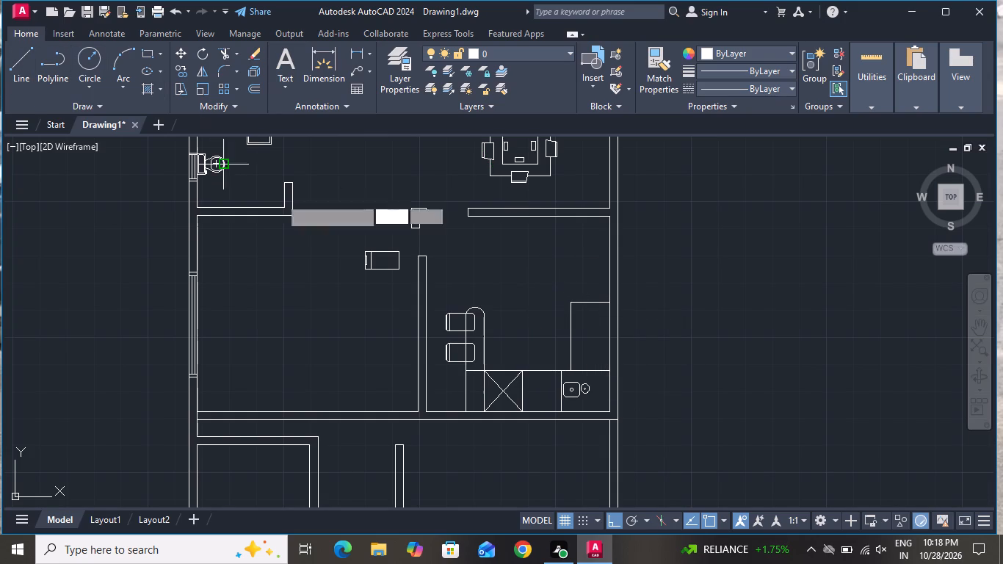
{"action": "scroll", "coordinate": [573, 341], "scroll_direction": "up", "scroll_amount": 2}
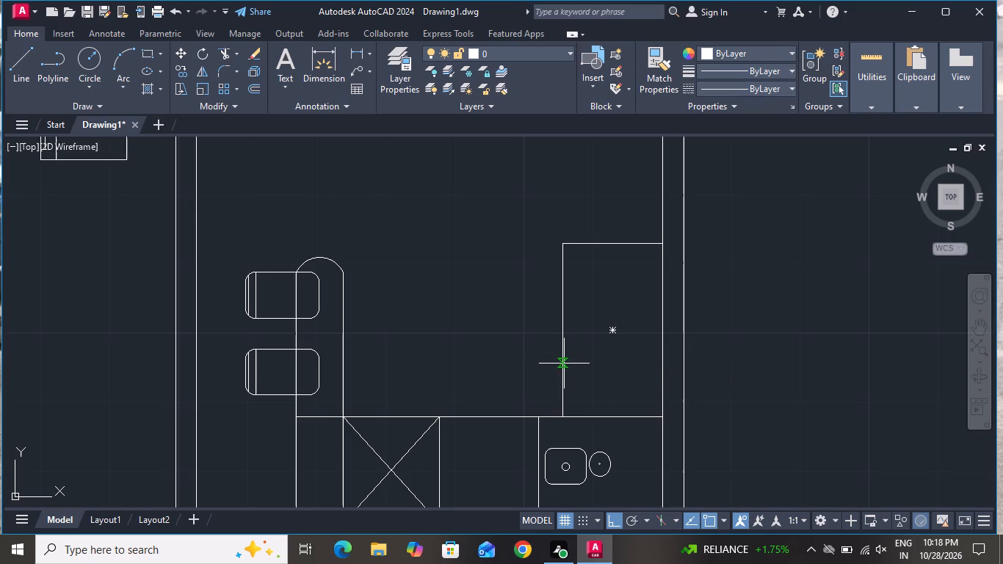
{"action": "left_click", "coordinate": [561, 354]}
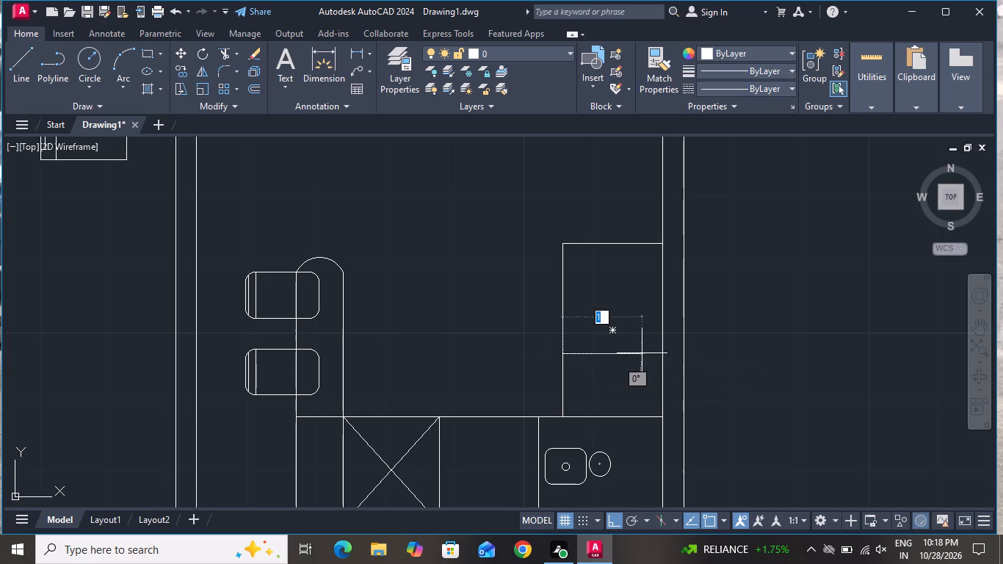
{"action": "left_click", "coordinate": [660, 352]}
{"action": "right_click", "coordinate": [660, 352]}
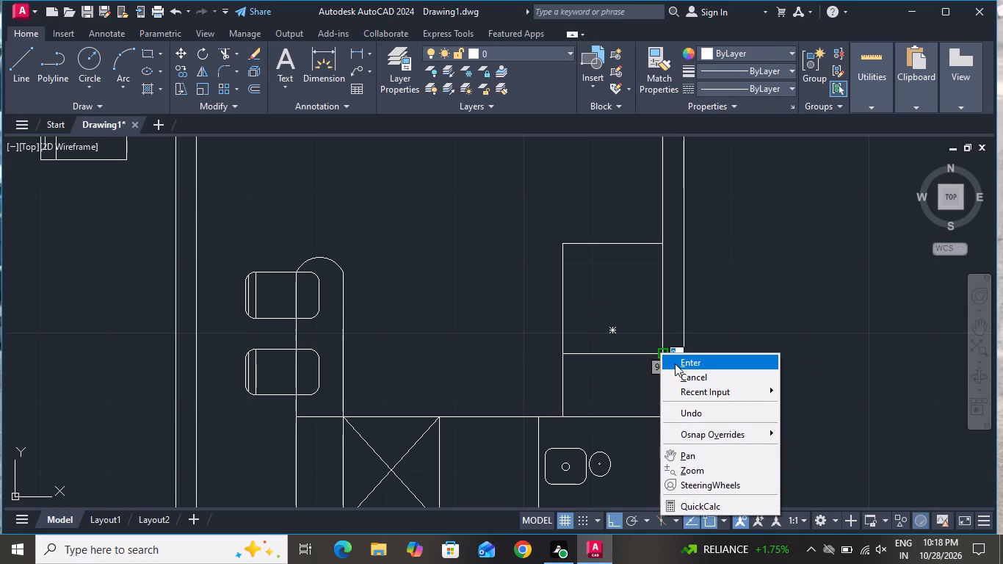
{"action": "left_click", "coordinate": [684, 373]}
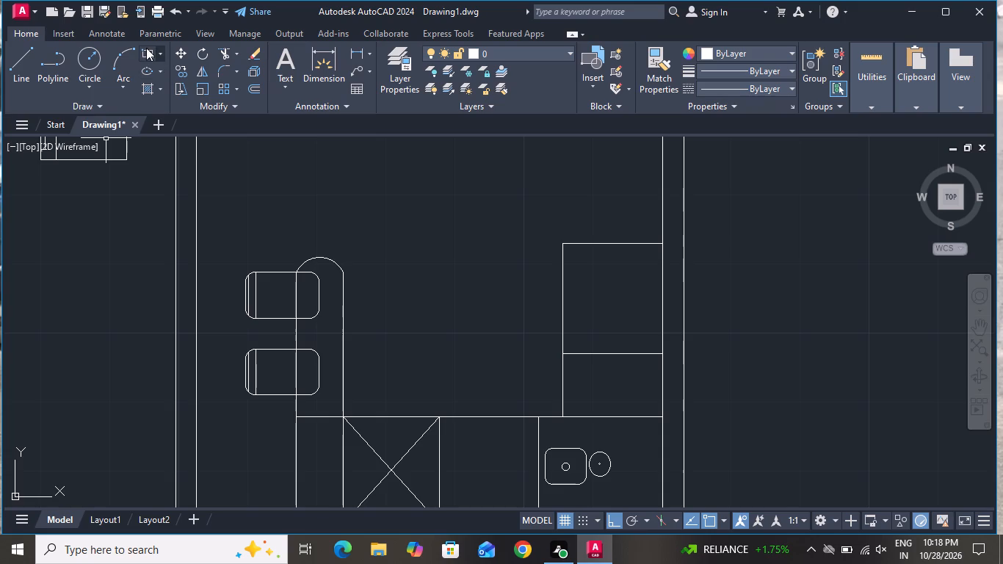
Draw a smaller, roughly square rectangle inside the upper compartment of the tall rectangle, clear of its edges.
{"action": "left_click", "coordinate": [146, 48]}
{"action": "left_click", "coordinate": [584, 264]}
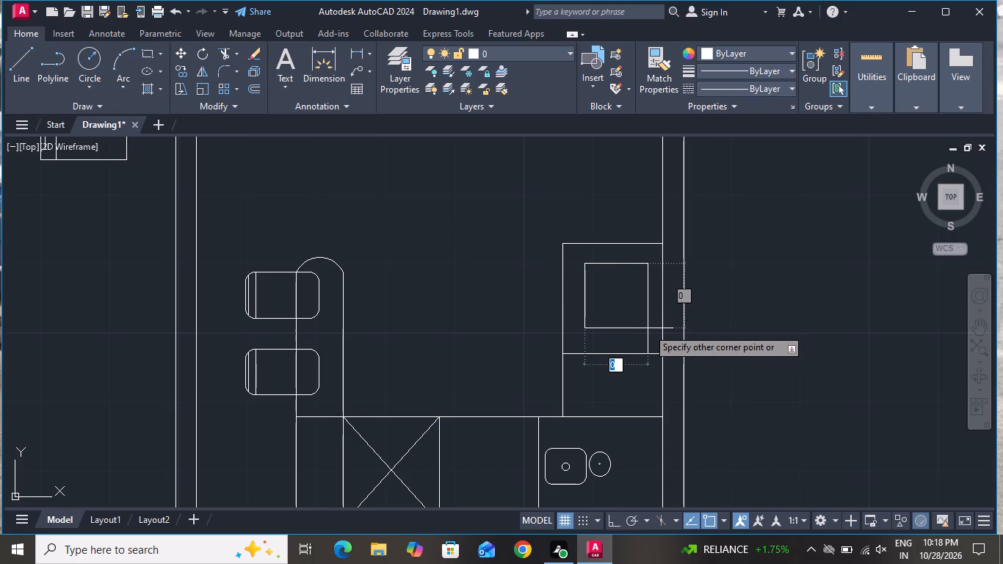
{"action": "left_click", "coordinate": [651, 331]}
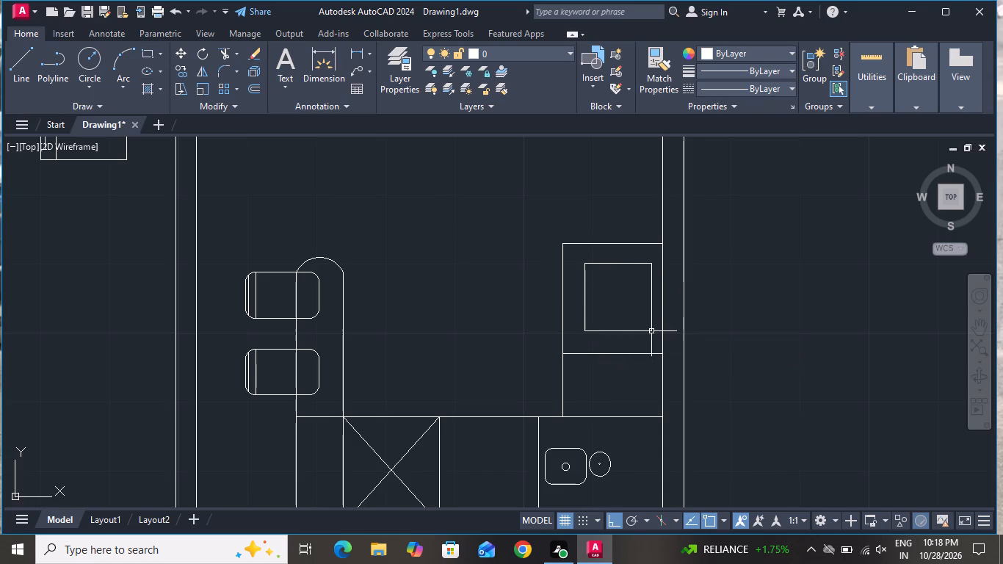
Move the inner square slightly left so it sits centred across the width of the upper compartment.
{"action": "left_click", "coordinate": [637, 324]}
{"action": "left_click", "coordinate": [596, 340]}
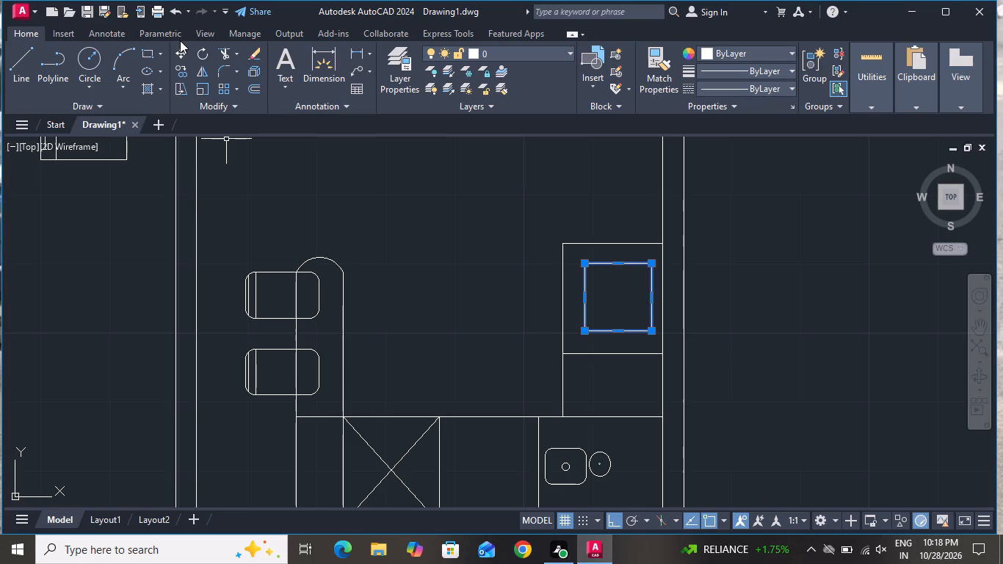
{"action": "left_click", "coordinate": [178, 53]}
{"action": "left_click", "coordinate": [618, 303]}
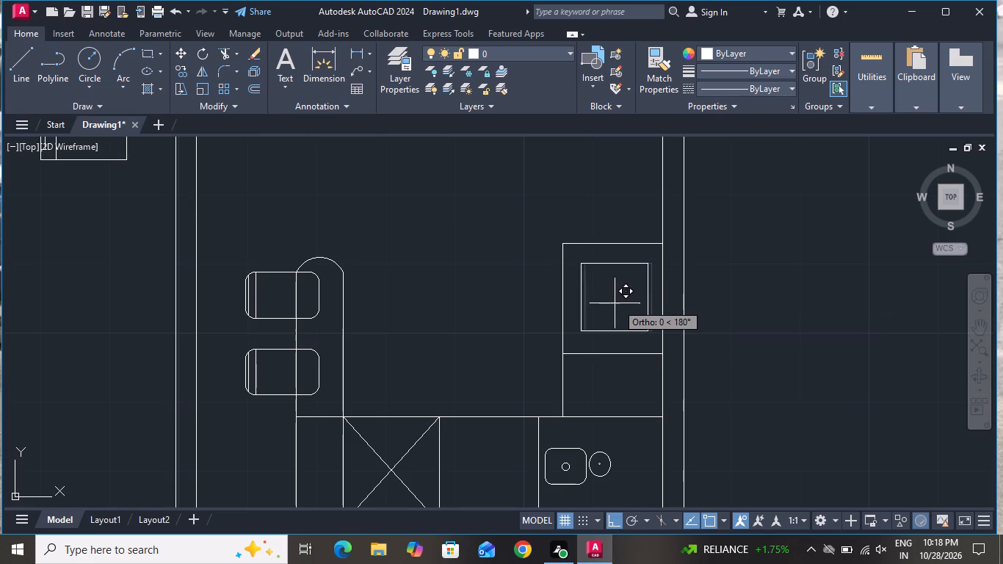
{"action": "left_click", "coordinate": [613, 305]}
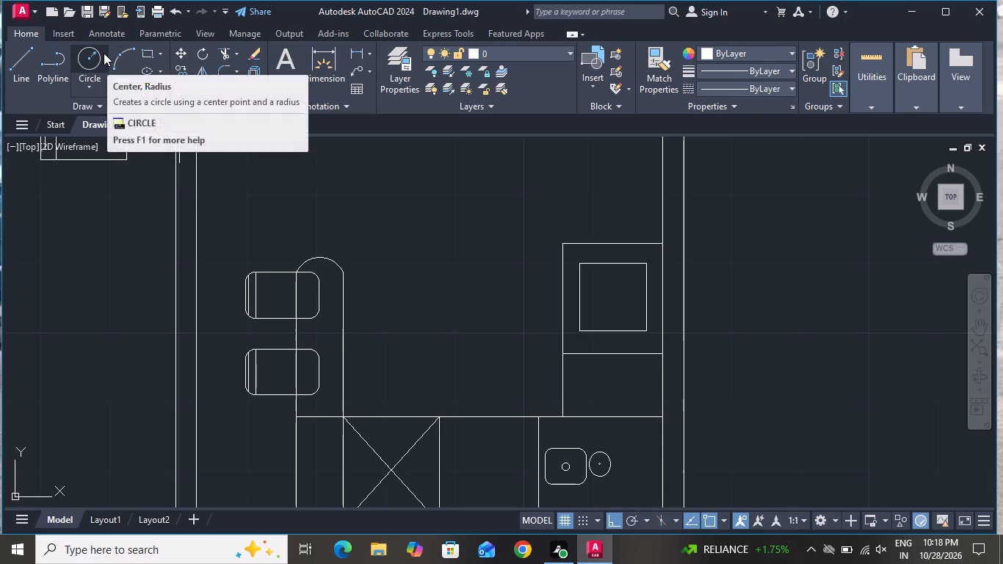
Draw a small square inside the inner square near its upper-left corner, under one fifth of its width.
{"action": "left_click", "coordinate": [149, 52]}
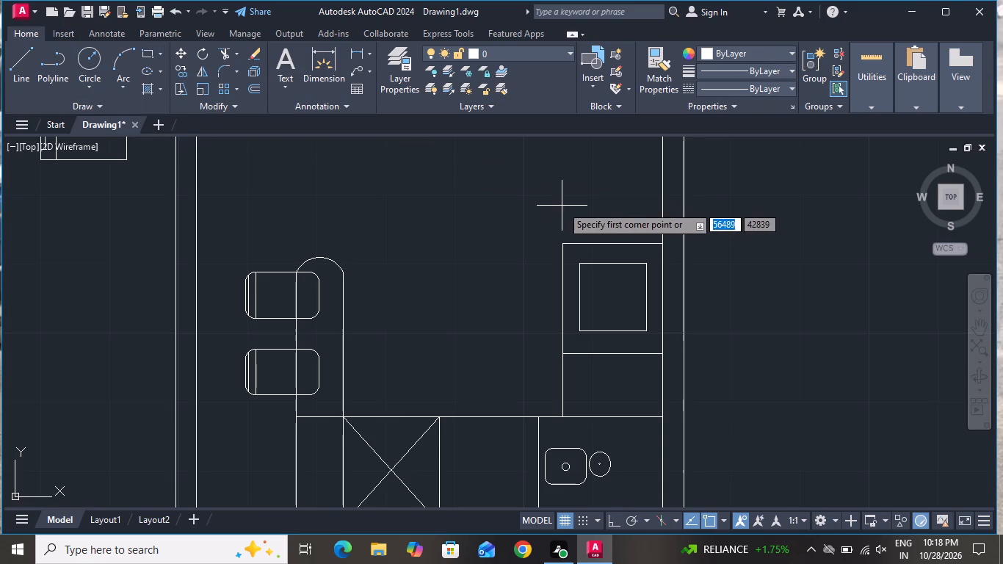
{"action": "scroll", "coordinate": [604, 301], "scroll_direction": "up", "scroll_amount": 2}
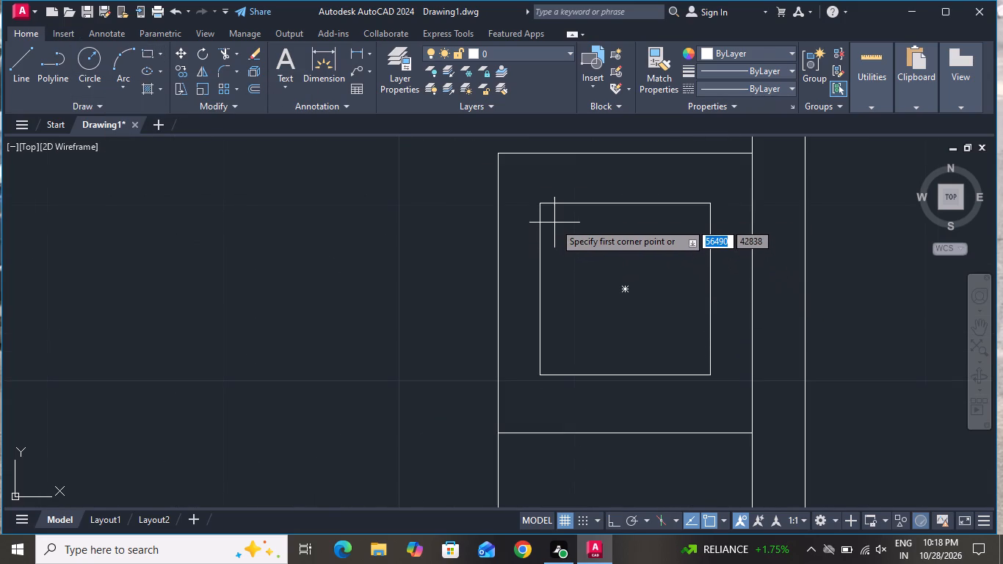
{"action": "left_click", "coordinate": [562, 225]}
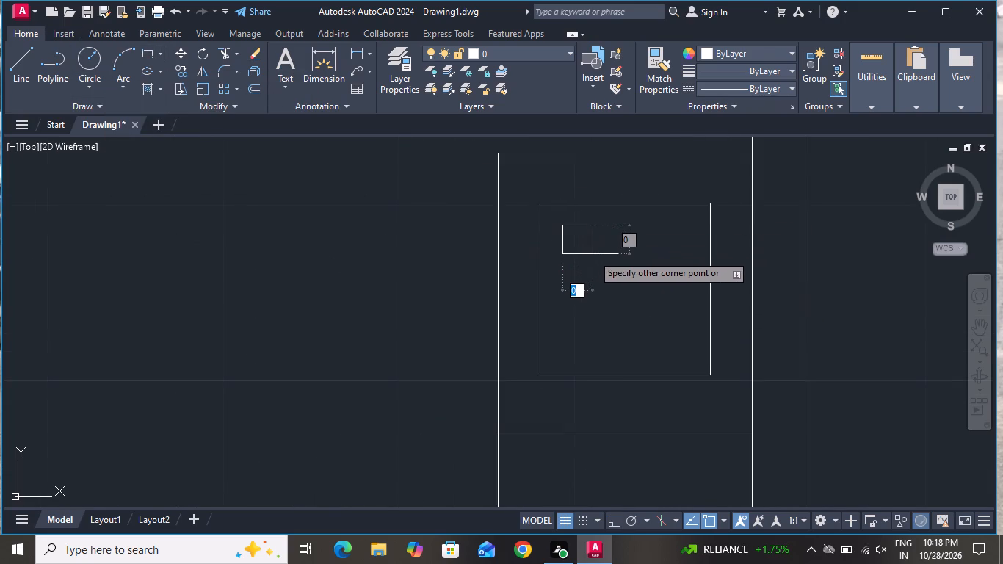
{"action": "left_click", "coordinate": [593, 254]}
Draw a circle centred in the small square, with a diameter slightly over half the square's width.
{"action": "left_click", "coordinate": [94, 59]}
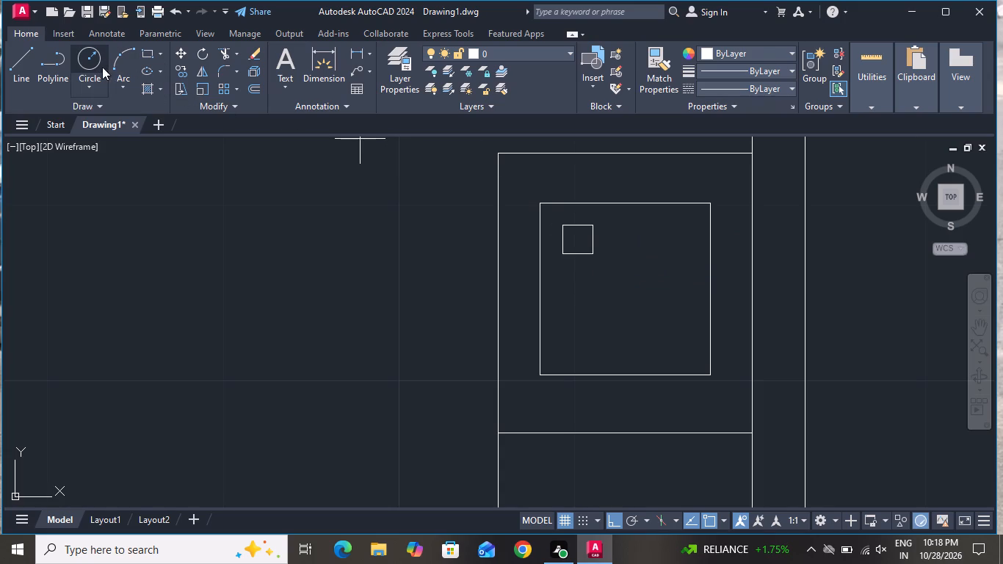
{"action": "scroll", "coordinate": [622, 243], "scroll_direction": "up", "scroll_amount": 2}
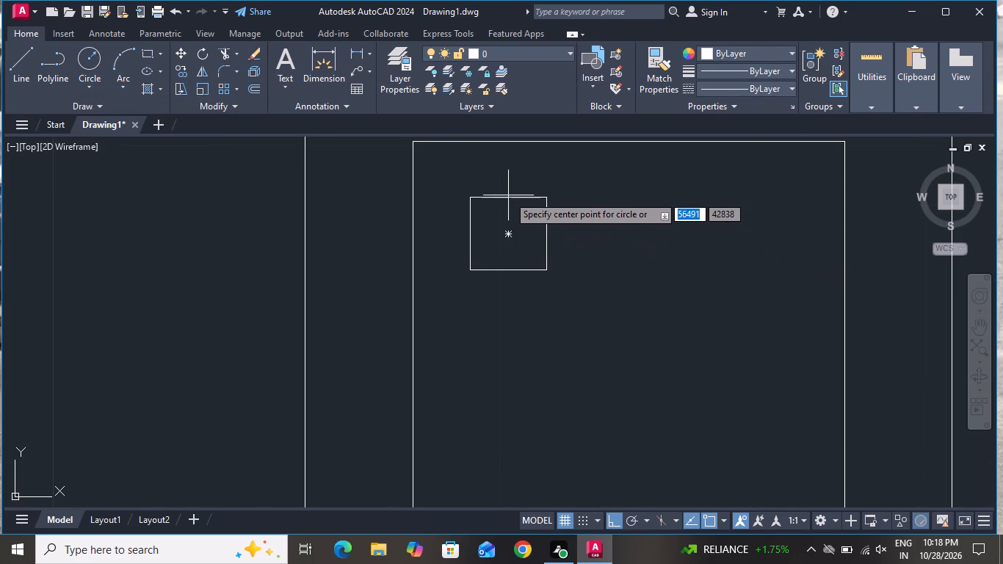
{"action": "left_click", "coordinate": [510, 236]}
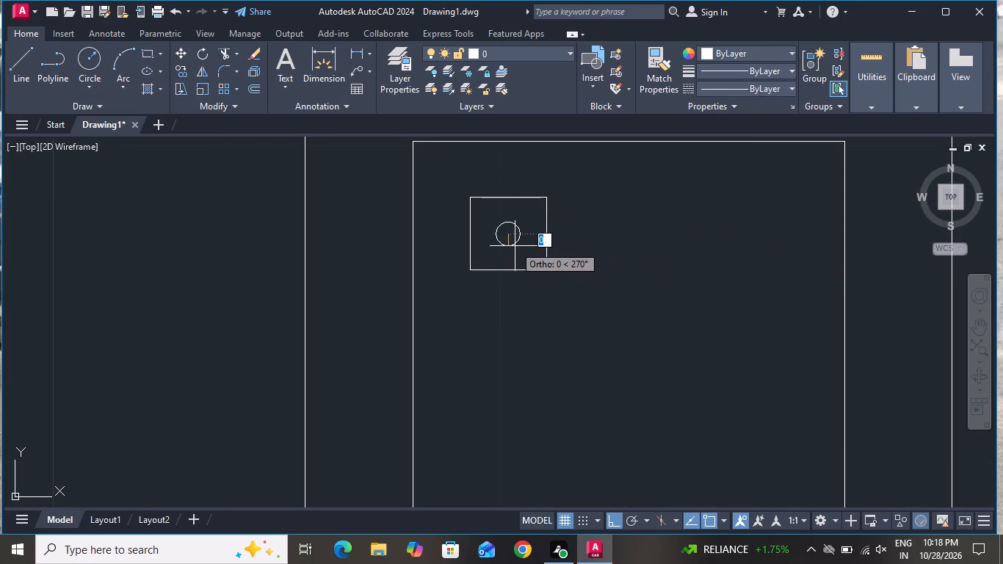
{"action": "left_click", "coordinate": [520, 255]}
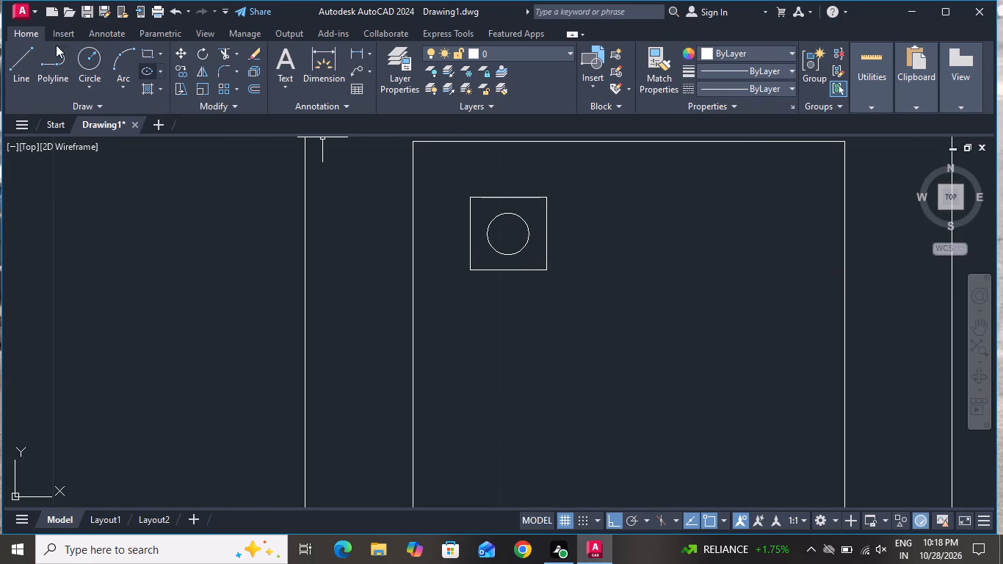
Draw diagonal lines from the small square's two upper corners to the edge of the circle inside it.
{"action": "left_click", "coordinate": [29, 59]}
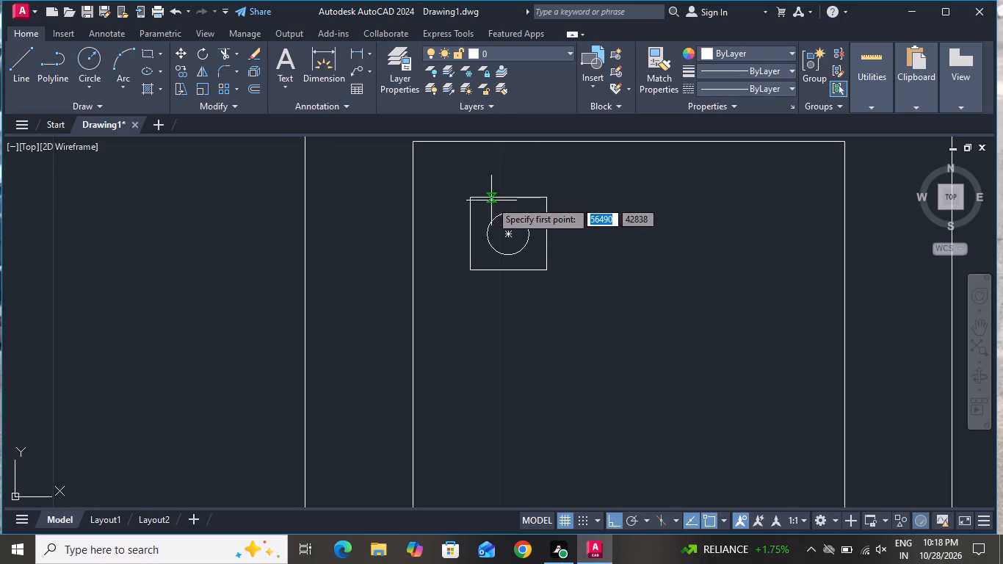
{"action": "left_click", "coordinate": [473, 198]}
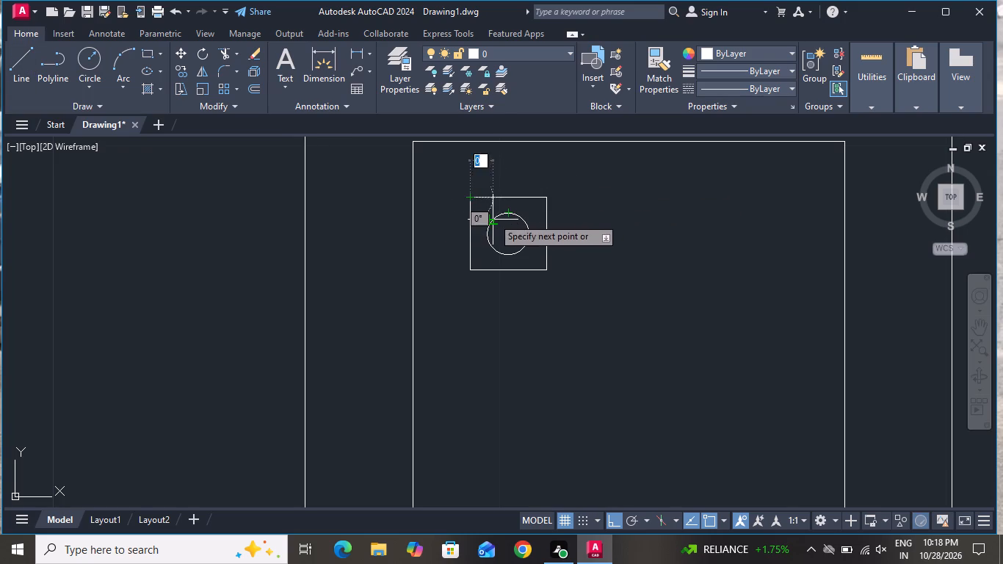
{"action": "left_click", "coordinate": [493, 217]}
{"action": "right_click", "coordinate": [493, 217]}
{"action": "left_click", "coordinate": [535, 236]}
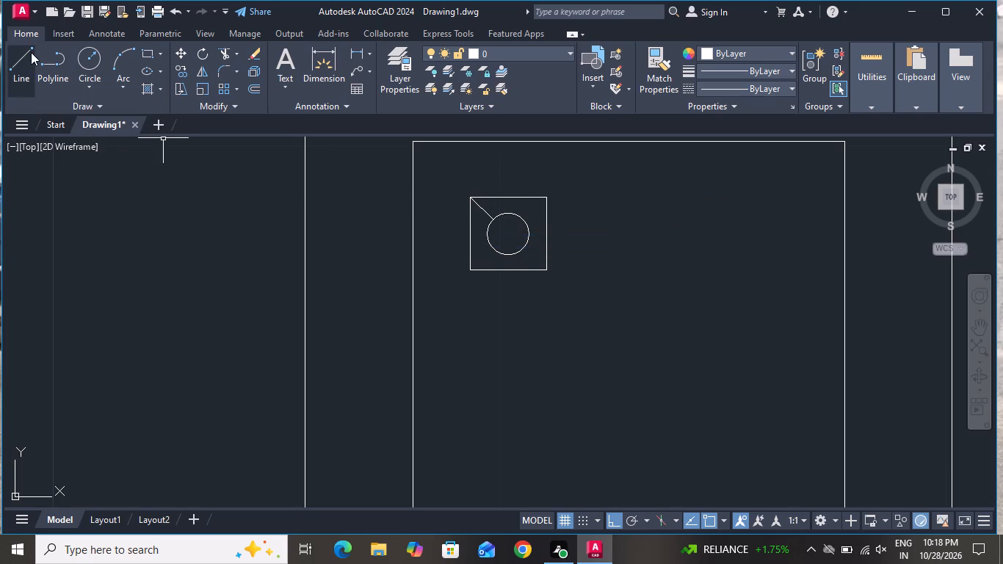
{"action": "left_click", "coordinate": [31, 52]}
{"action": "left_click", "coordinate": [541, 196]}
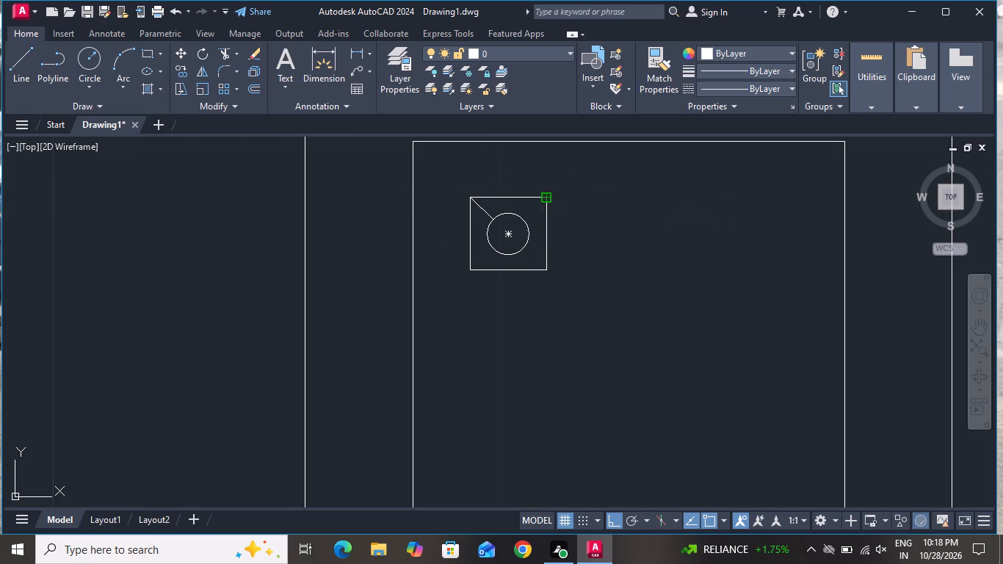
{"action": "left_click", "coordinate": [523, 221]}
{"action": "right_click", "coordinate": [523, 222]}
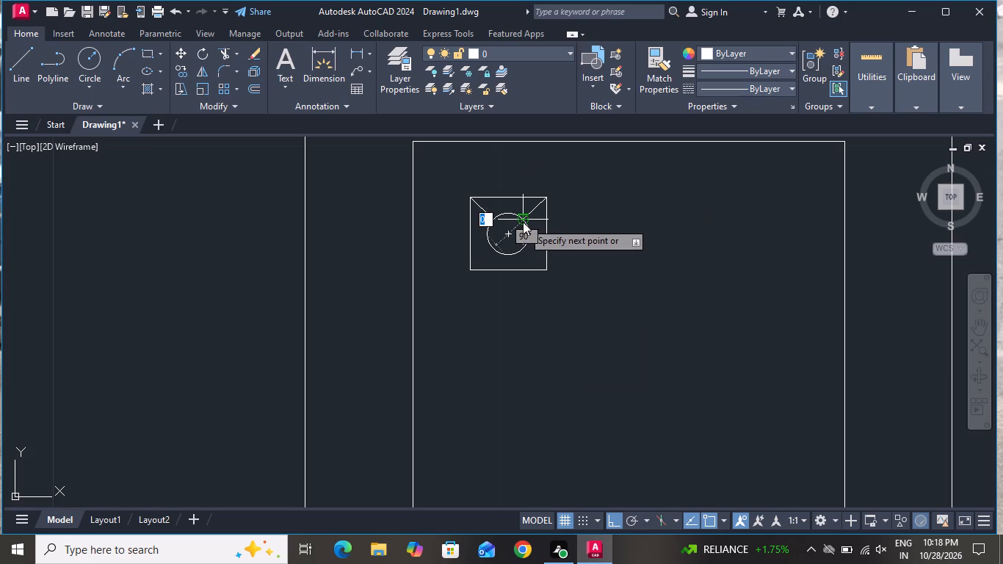
{"action": "left_click", "coordinate": [535, 241]}
Draw diagonal lines from the small square's two lower corners to the edge of the circle.
{"action": "left_click", "coordinate": [18, 65]}
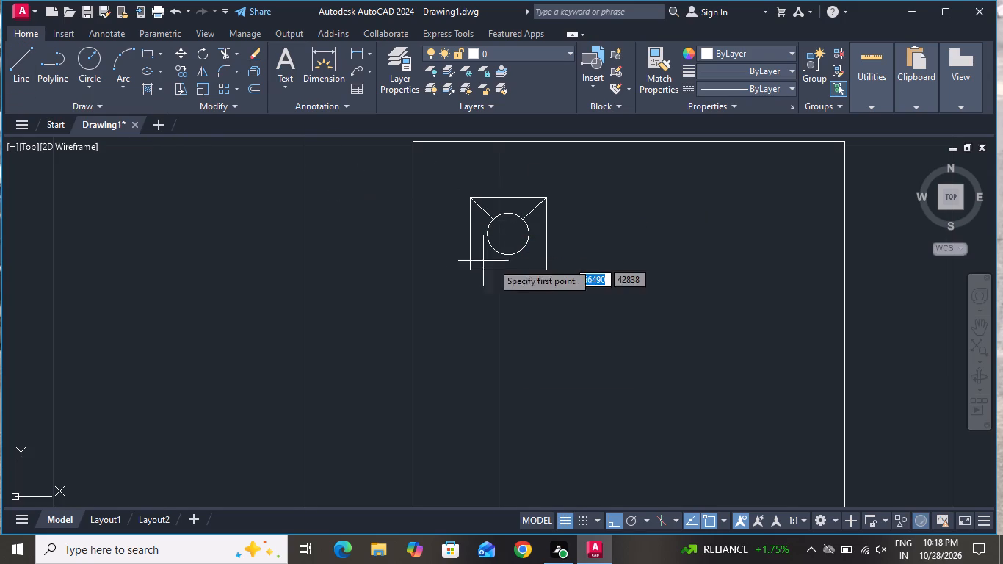
{"action": "scroll", "coordinate": [501, 257], "scroll_direction": "up", "scroll_amount": 1}
{"action": "left_click", "coordinate": [451, 274]}
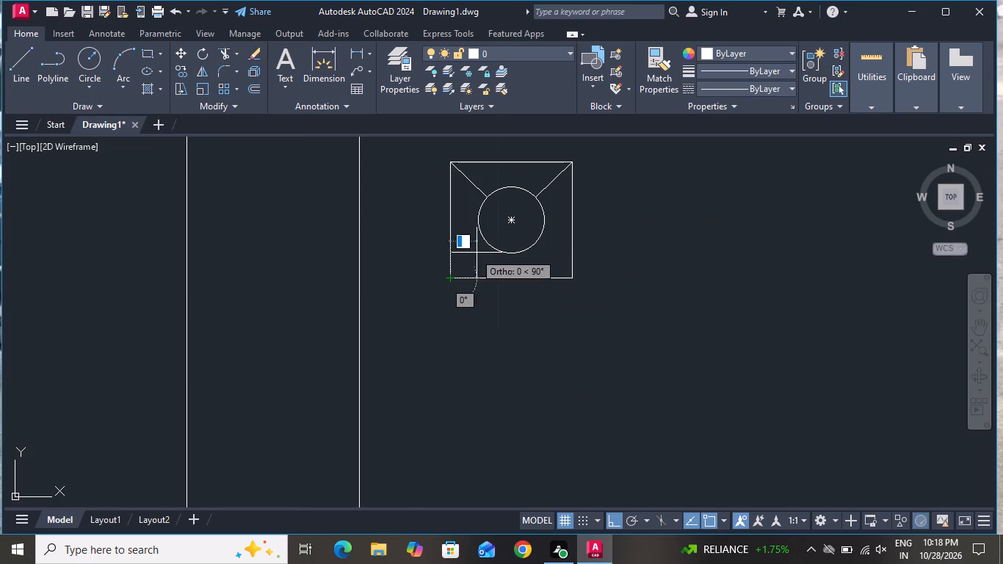
{"action": "left_click", "coordinate": [483, 249]}
{"action": "left_click", "coordinate": [490, 244]}
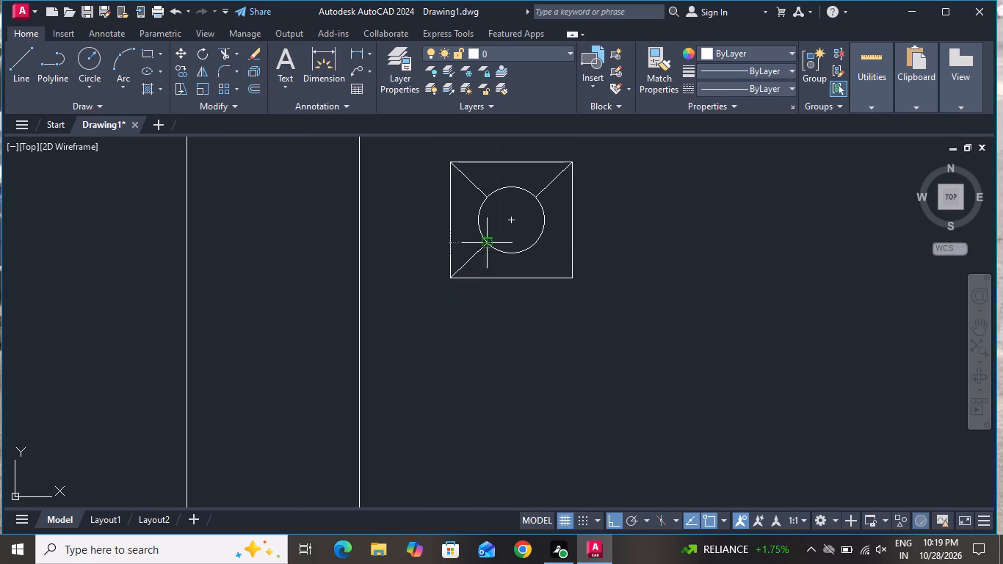
{"action": "right_click", "coordinate": [490, 243]}
{"action": "left_click", "coordinate": [582, 264]}
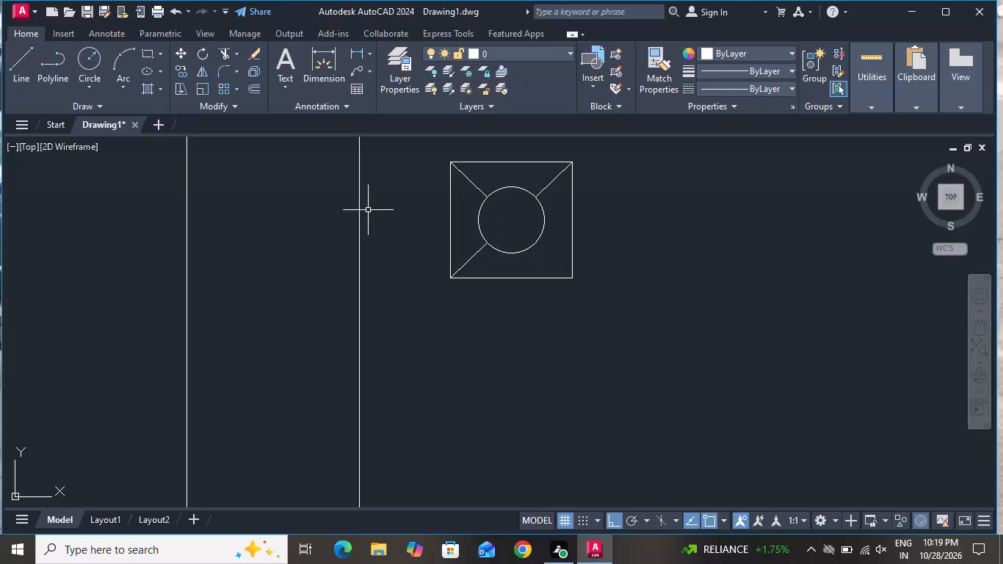
{"action": "left_click", "coordinate": [13, 52]}
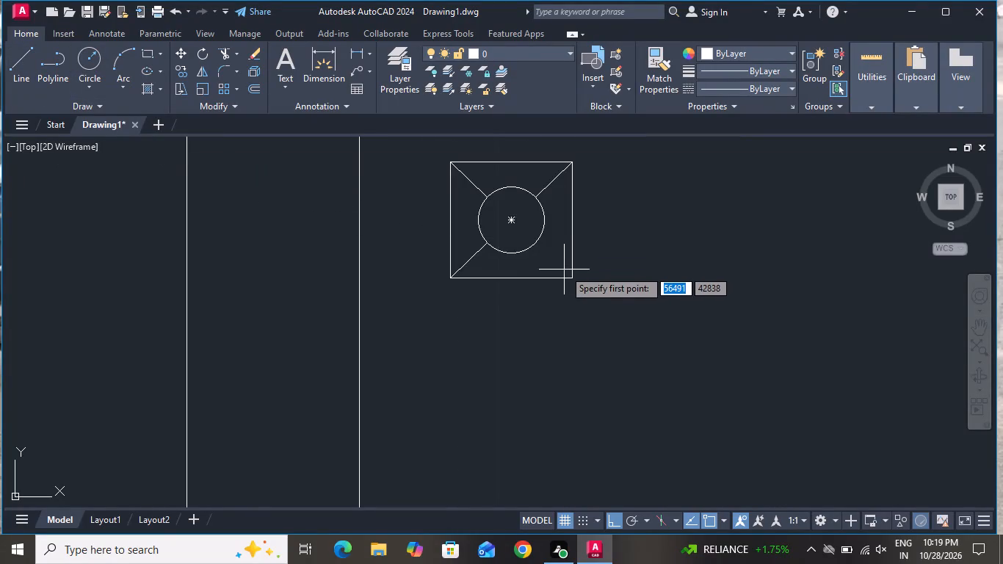
{"action": "scroll", "coordinate": [564, 270], "scroll_direction": "up", "scroll_amount": 1}
{"action": "left_click", "coordinate": [581, 281]}
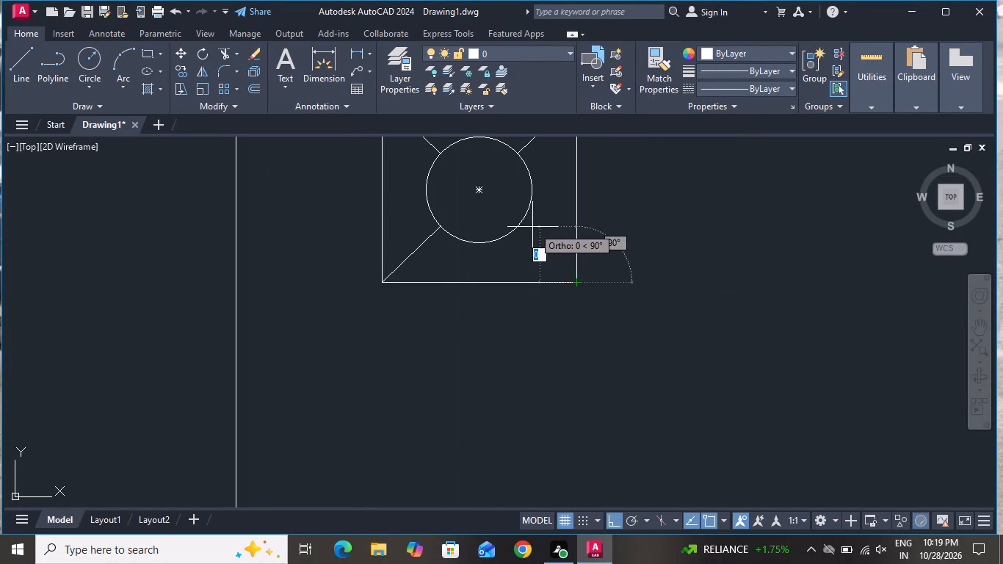
{"action": "left_click", "coordinate": [515, 226]}
{"action": "right_click", "coordinate": [515, 226]}
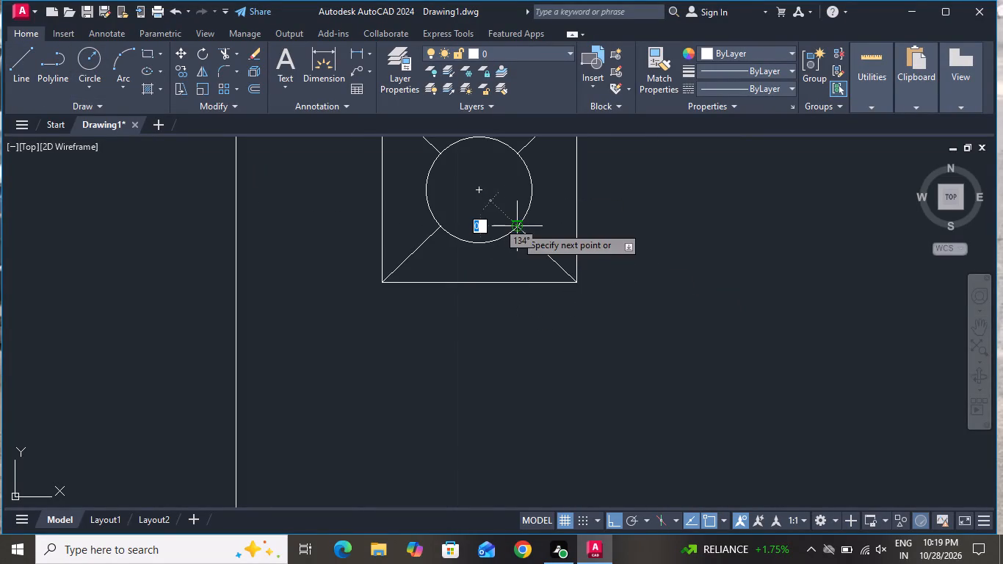
{"action": "left_click", "coordinate": [540, 257]}
Copy the finished burner symbol from its circle centre to the other three corner areas of the stove's inner square, with Ortho off for the diagonal copy.
{"action": "scroll", "coordinate": [588, 347], "scroll_direction": "down", "scroll_amount": 2}
{"action": "left_click", "coordinate": [595, 232]}
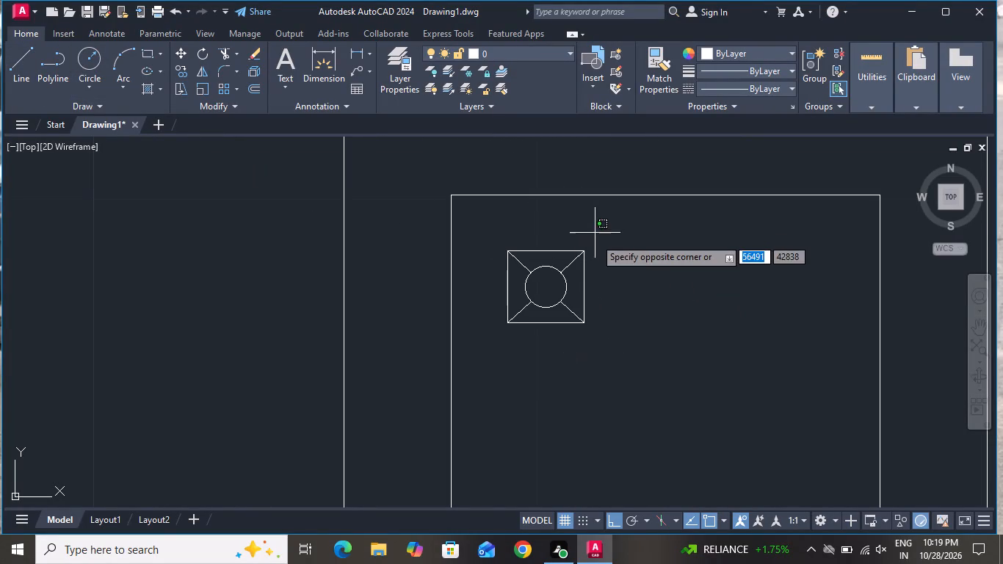
{"action": "left_click", "coordinate": [479, 337]}
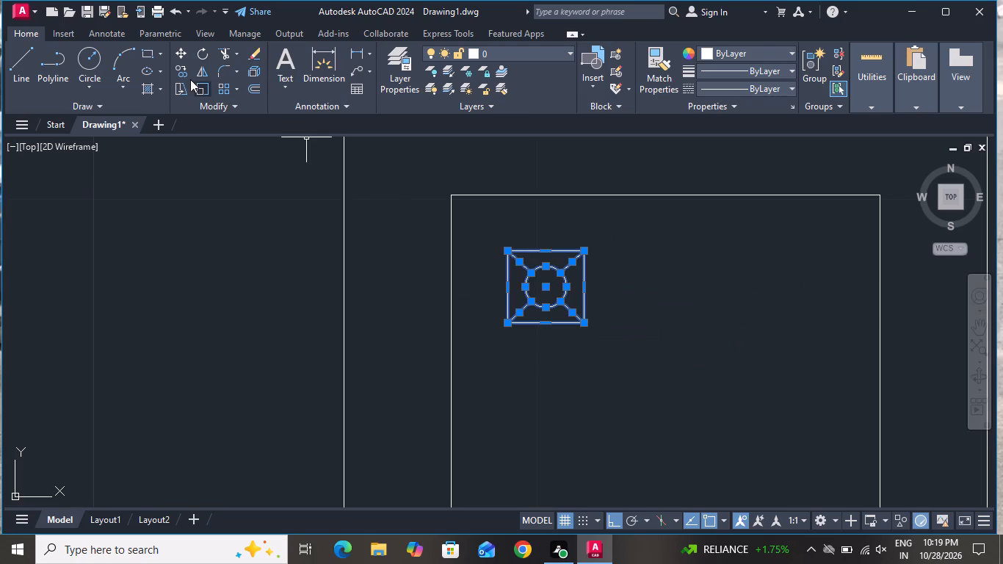
{"action": "left_click", "coordinate": [181, 70]}
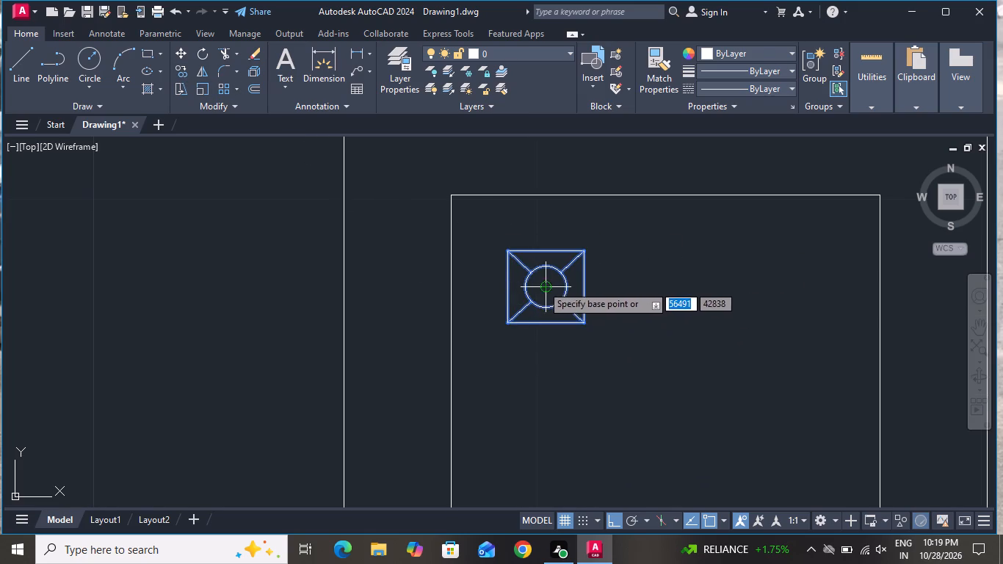
{"action": "left_click", "coordinate": [543, 285]}
{"action": "left_click", "coordinate": [777, 302]}
{"action": "scroll", "coordinate": [641, 317], "scroll_direction": "down", "scroll_amount": 3}
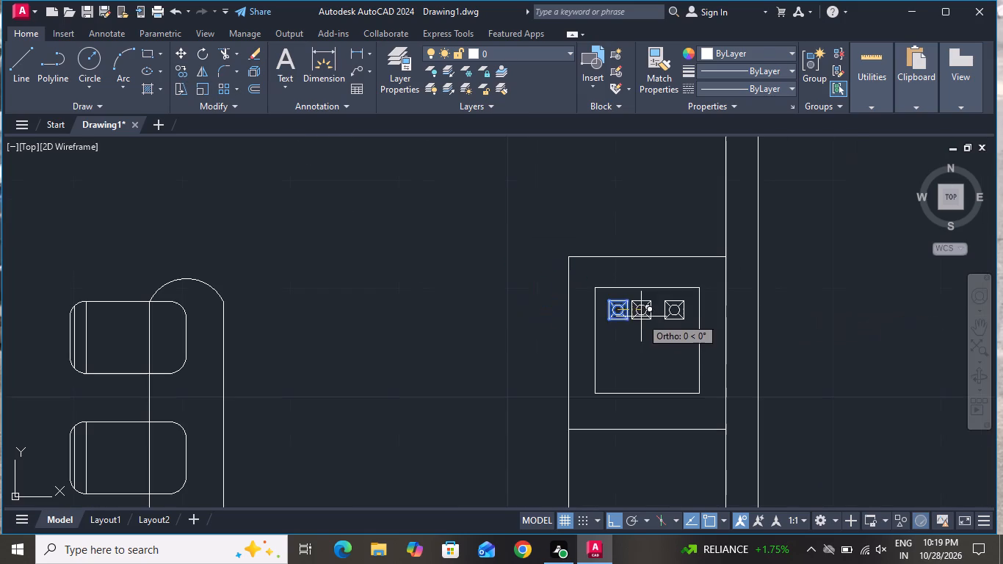
{"action": "left_click", "coordinate": [641, 373]}
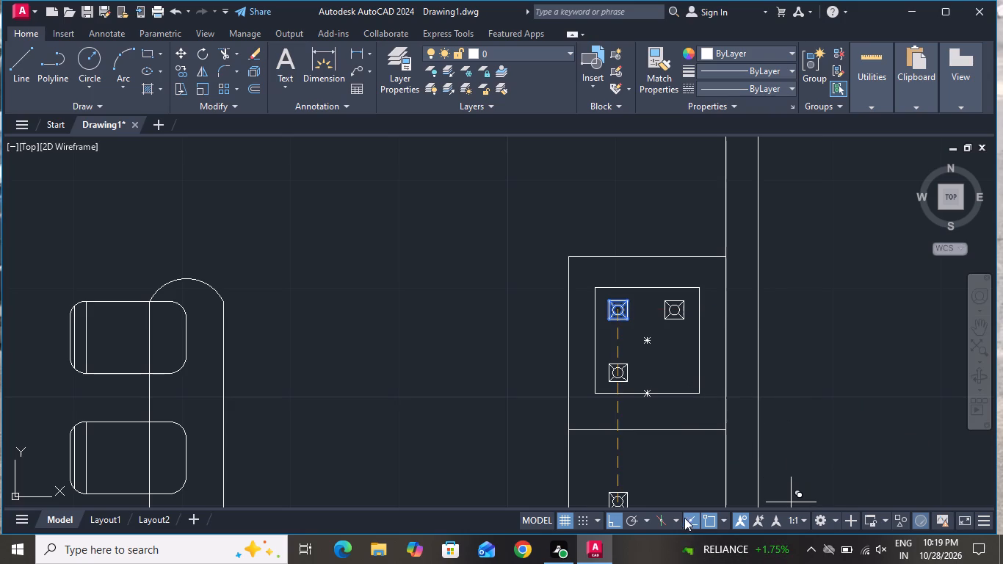
{"action": "left_click", "coordinate": [619, 517]}
{"action": "scroll", "coordinate": [674, 377], "scroll_direction": "up", "scroll_amount": 1}
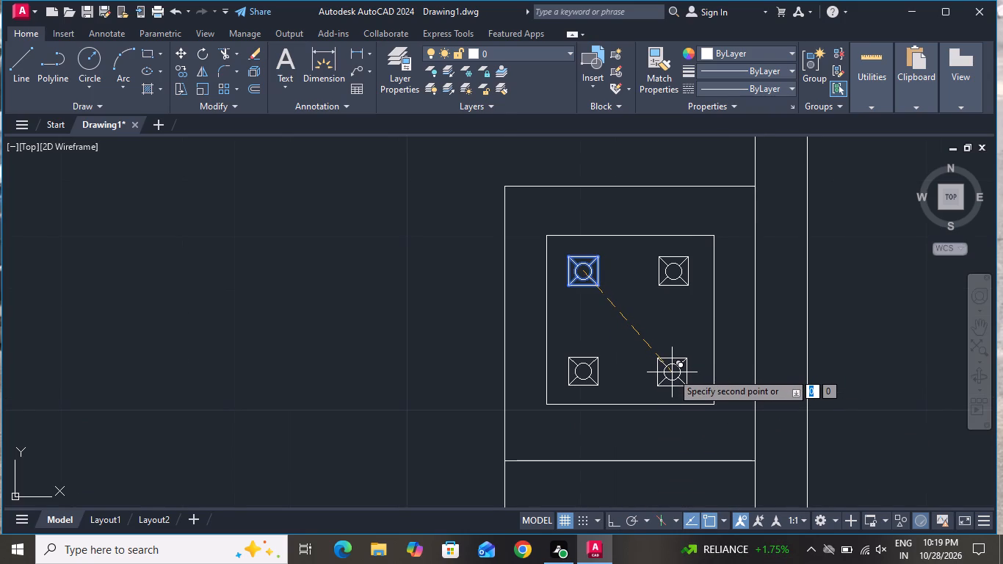
{"action": "left_click", "coordinate": [673, 369]}
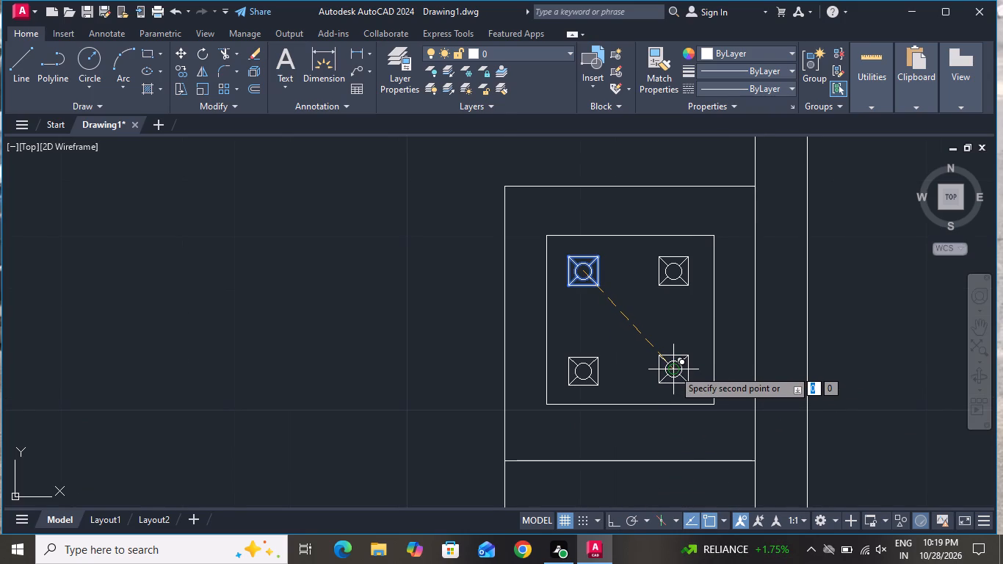
{"action": "right_click", "coordinate": [673, 369]}
{"action": "left_click", "coordinate": [701, 191]}
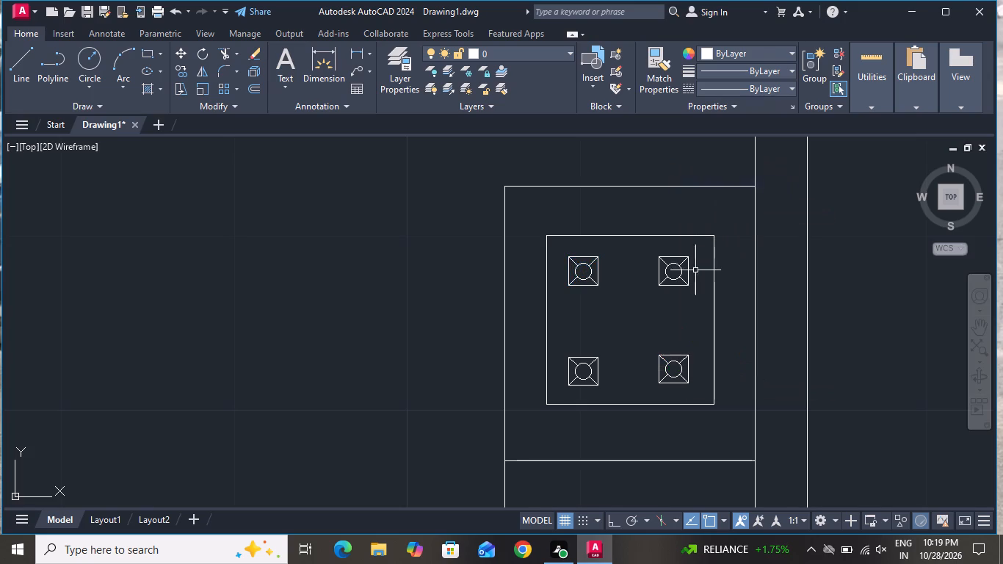
Draw a horizontal rectangle above the stove compartment, from its upper-right corner at the wall, extending left to nearly twice the compartment's width.
{"action": "scroll", "coordinate": [685, 295], "scroll_direction": "down", "scroll_amount": 2}
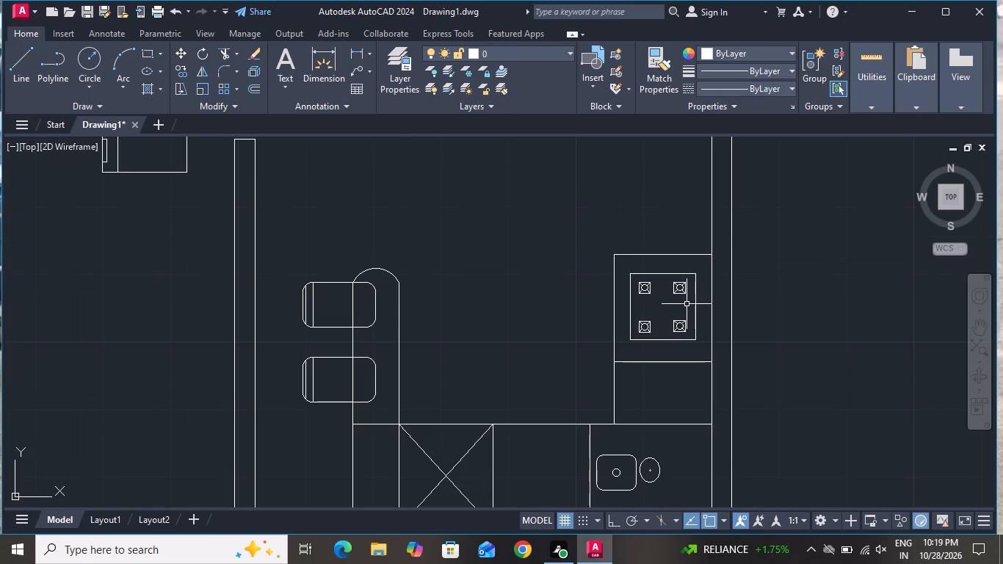
{"action": "scroll", "coordinate": [687, 305], "scroll_direction": "down", "scroll_amount": 1}
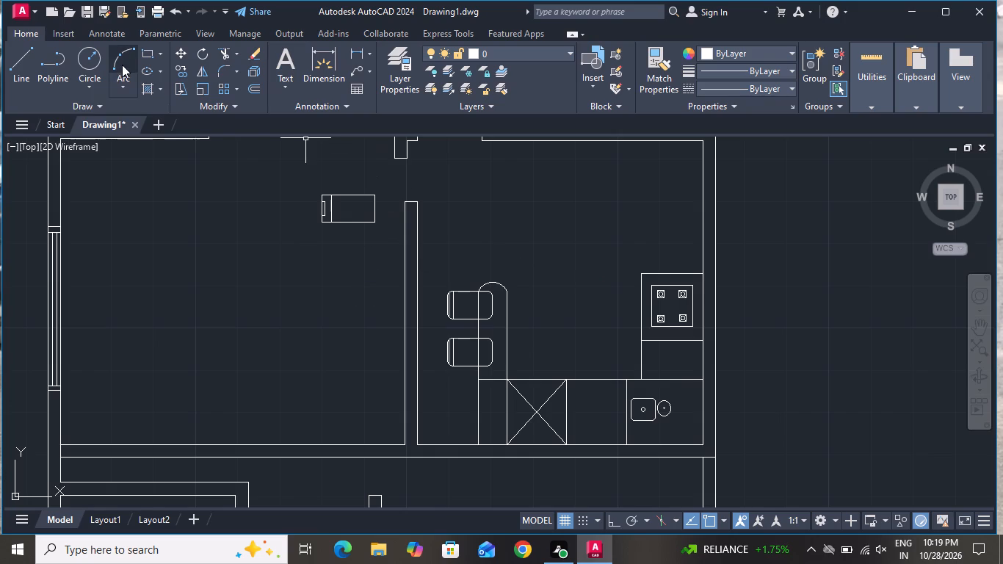
{"action": "left_click", "coordinate": [147, 53]}
{"action": "scroll", "coordinate": [678, 255], "scroll_direction": "up", "scroll_amount": 1}
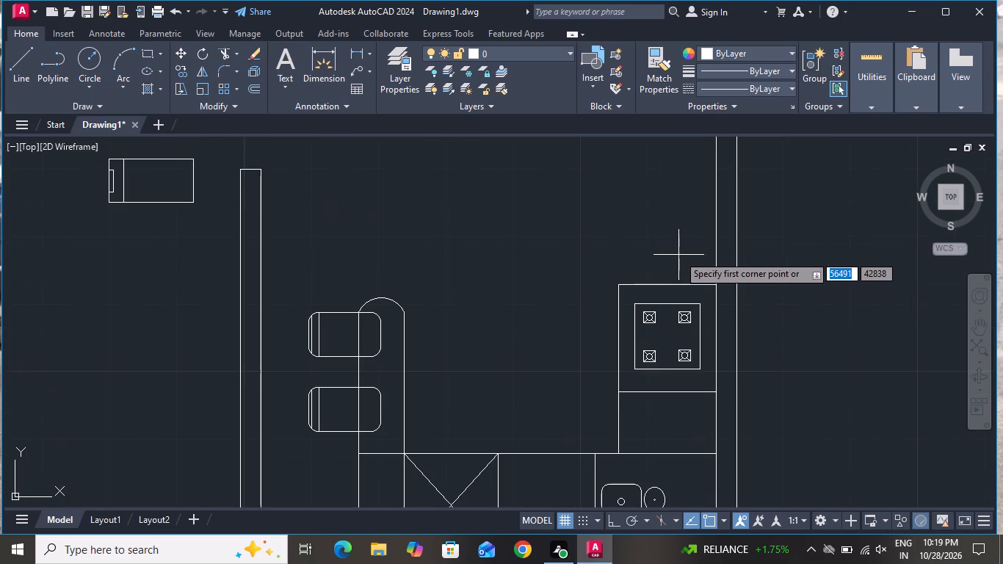
{"action": "left_click", "coordinate": [714, 289]}
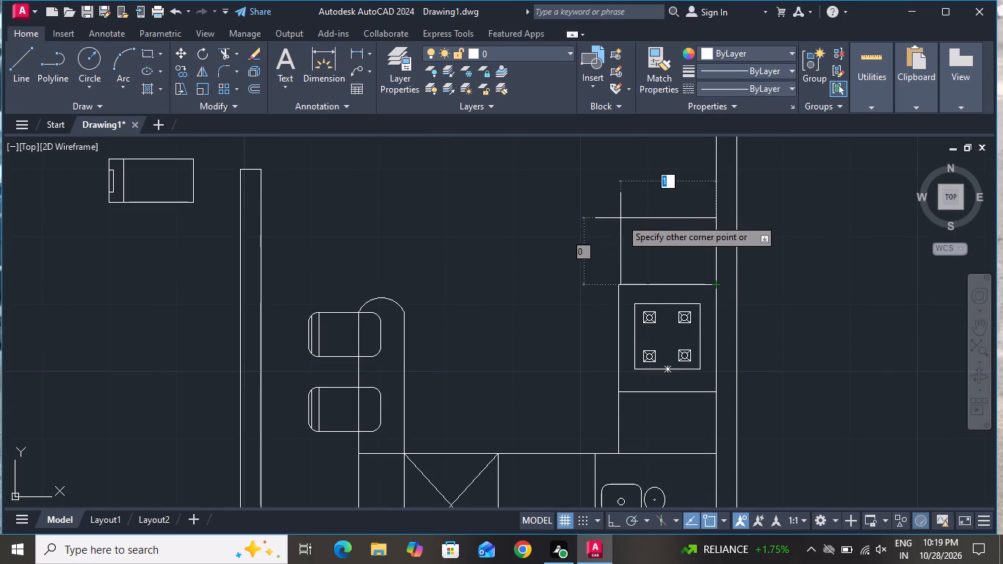
{"action": "left_click", "coordinate": [539, 225]}
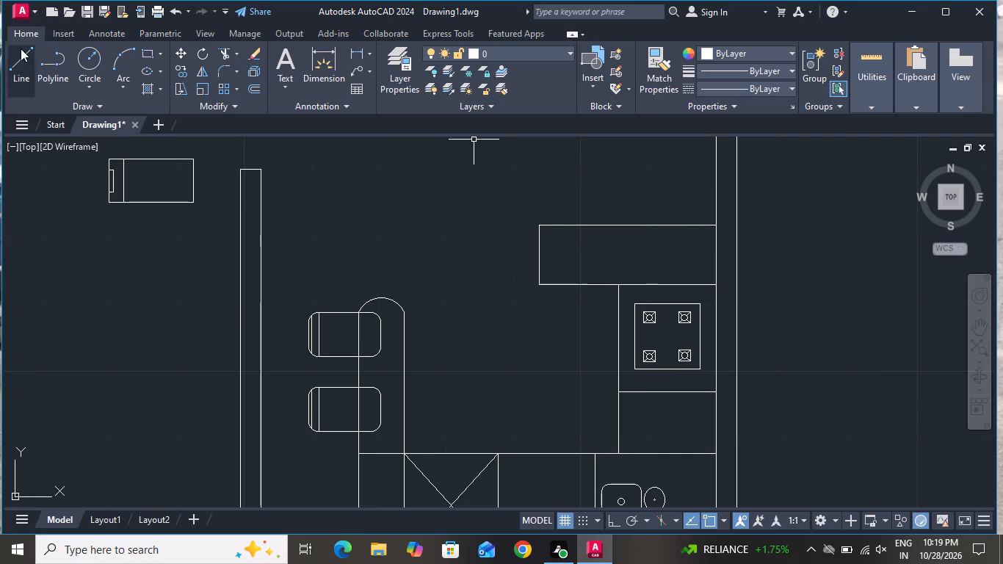
Draw a vertical line across the new rectangle, continuing the stove compartment's left edge up to the rectangle's top edge.
{"action": "left_click", "coordinate": [21, 48]}
{"action": "left_click", "coordinate": [618, 283]}
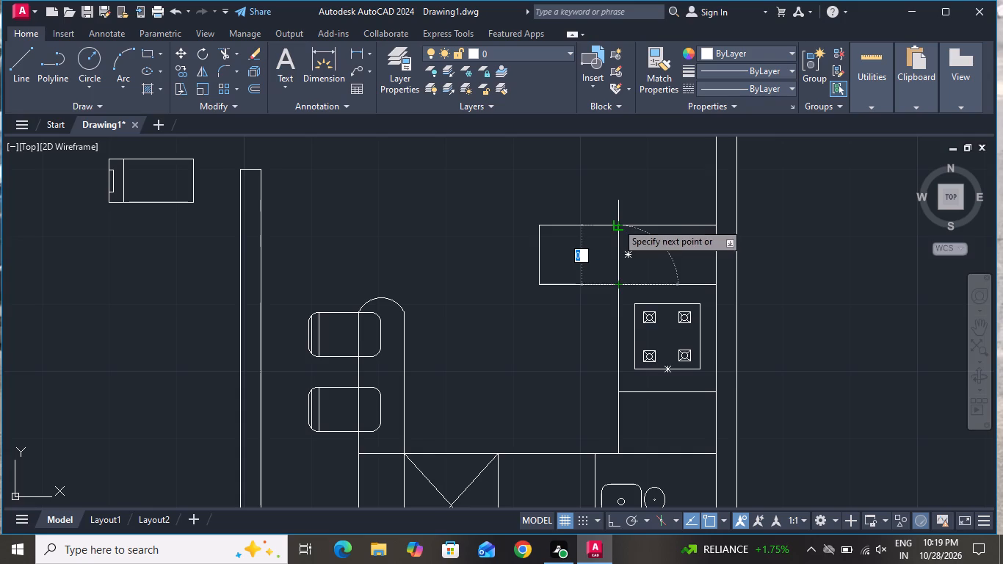
{"action": "left_click", "coordinate": [617, 223]}
{"action": "right_click", "coordinate": [617, 223]}
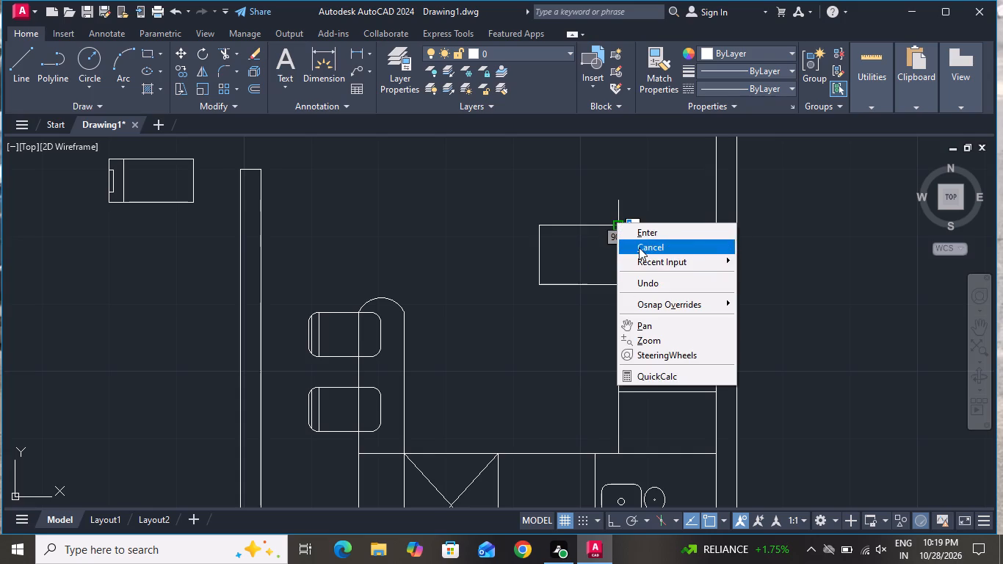
{"action": "left_click", "coordinate": [639, 247]}
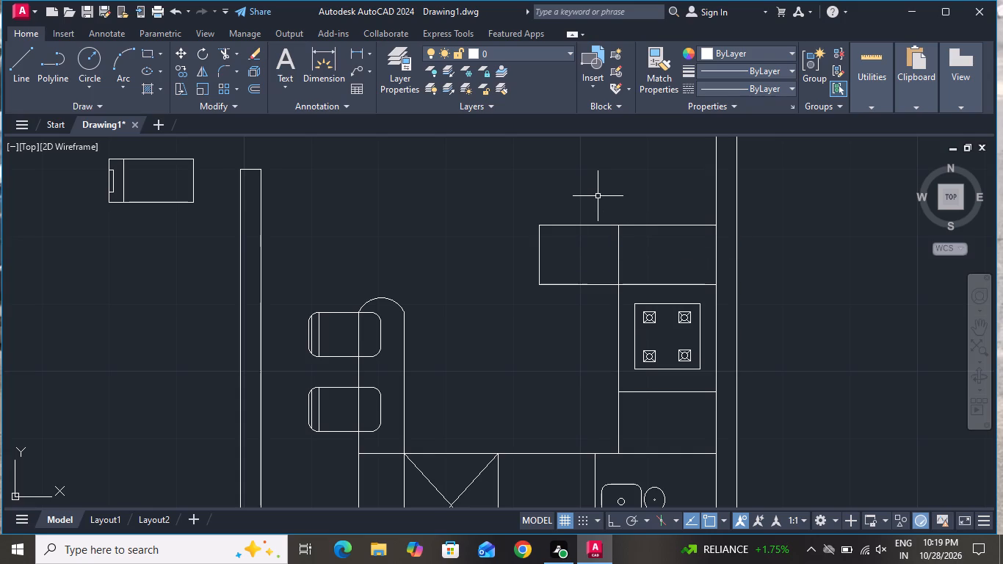
Draw a three-point arc bulging from the new rectangle's left end, through its lower-left and upper-left corners, ending on the top edge.
{"action": "left_click", "coordinate": [132, 55]}
{"action": "left_click", "coordinate": [545, 291]}
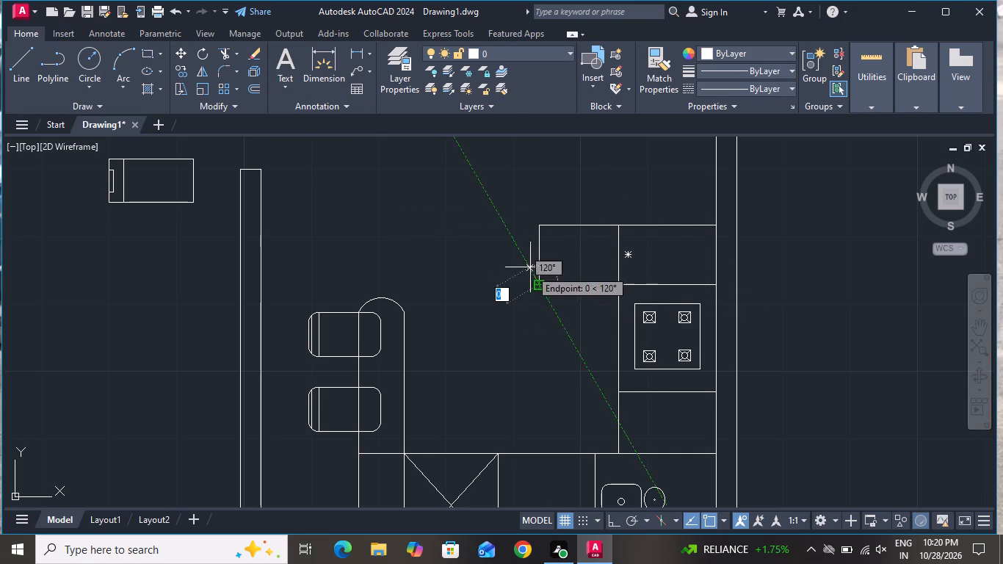
{"action": "left_click", "coordinate": [540, 222]}
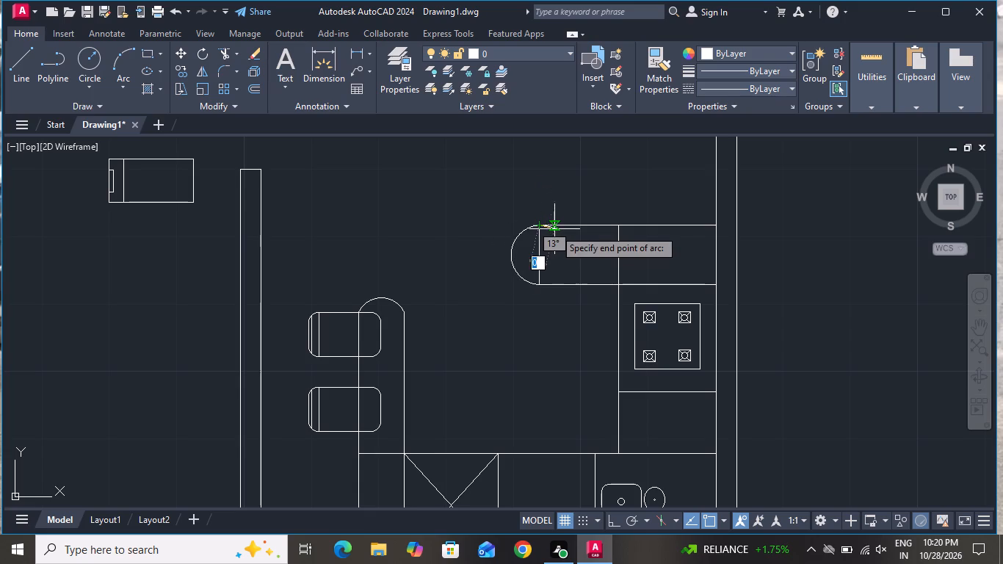
{"action": "left_click", "coordinate": [554, 229]}
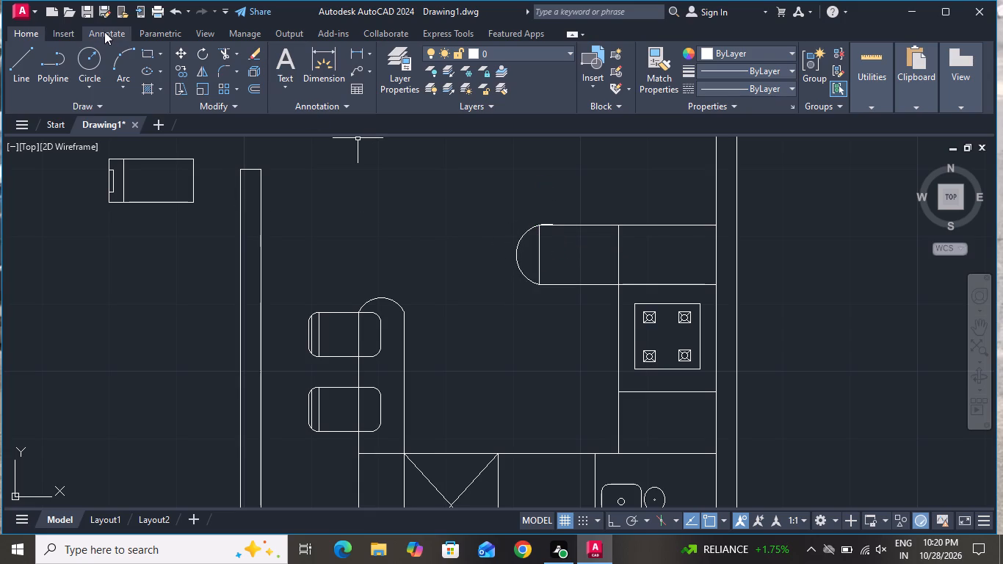
Trim away the rectangle's left edge inside the arc and the arc's excess piece above the top edge, leaving a rounded counter end.
{"action": "left_click", "coordinate": [225, 54]}
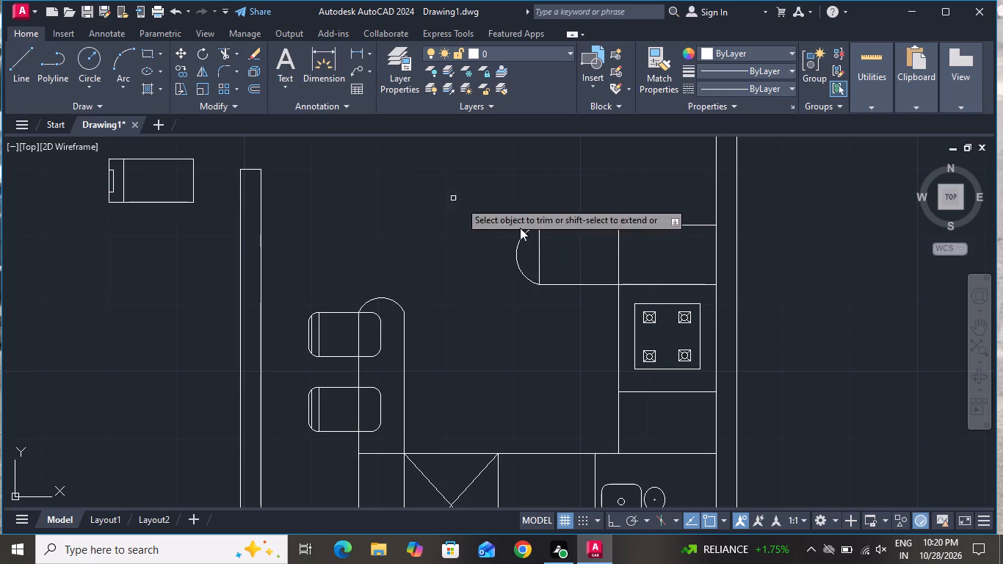
{"action": "left_click", "coordinate": [533, 242]}
{"action": "left_click", "coordinate": [542, 243]}
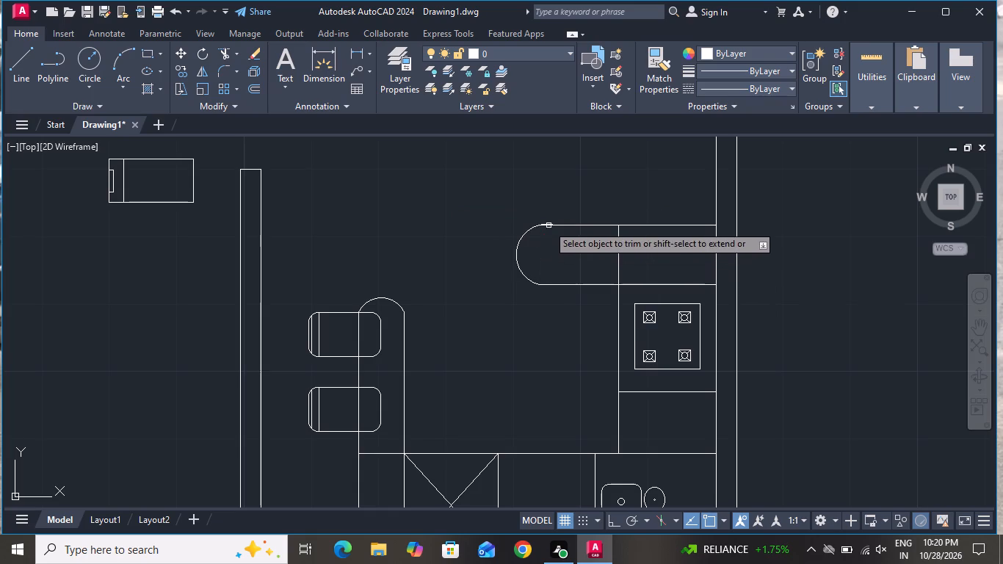
{"action": "scroll", "coordinate": [545, 217], "scroll_direction": "up", "scroll_amount": 5}
{"action": "left_click", "coordinate": [546, 265]}
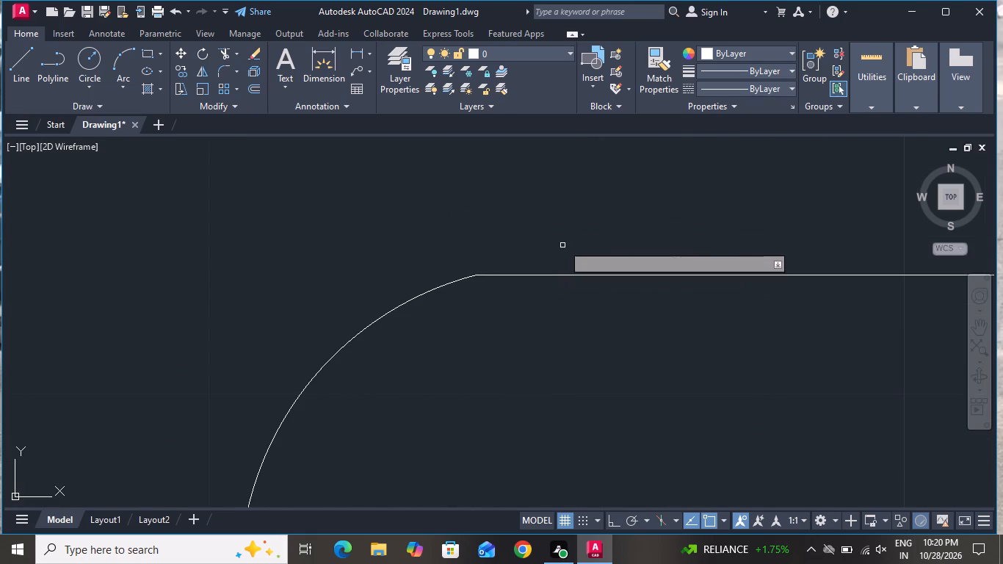
Finish trimming and delete the loose spare chair standing in the large room west of the kitchen.
{"action": "scroll", "coordinate": [565, 242], "scroll_direction": "down", "scroll_amount": 5}
{"action": "right_click", "coordinate": [531, 330]}
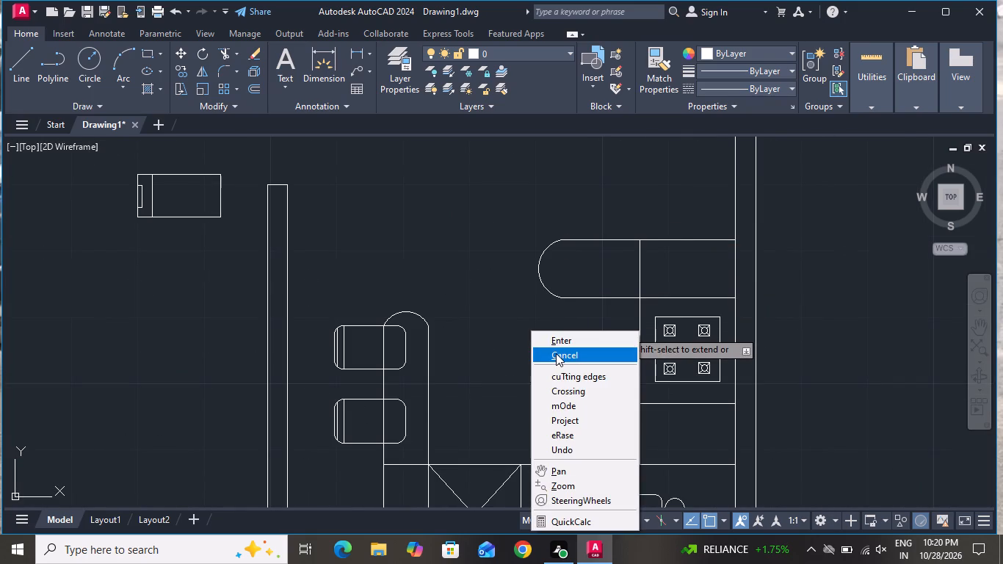
{"action": "left_click", "coordinate": [556, 353]}
{"action": "scroll", "coordinate": [563, 344], "scroll_direction": "down", "scroll_amount": 2}
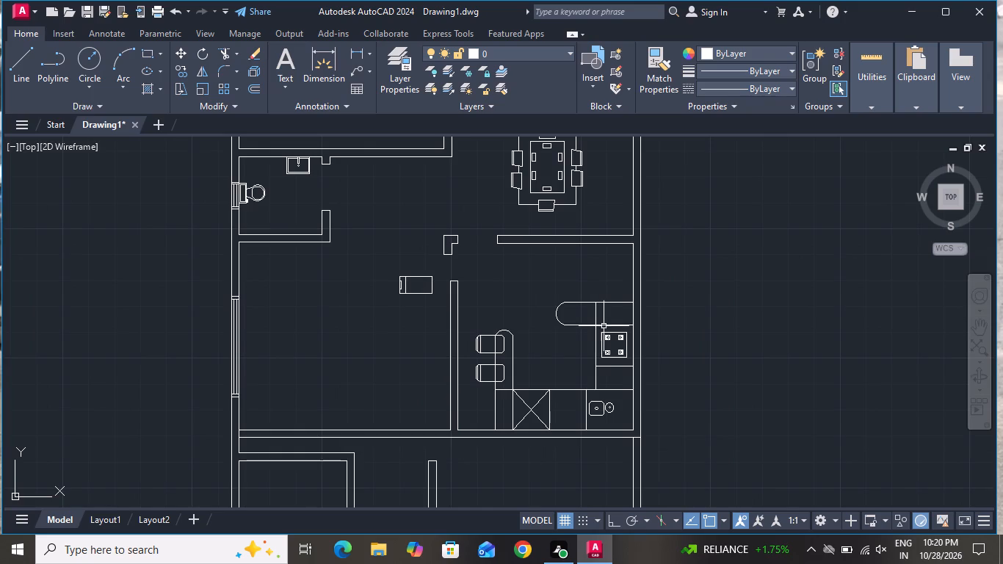
{"action": "scroll", "coordinate": [606, 322], "scroll_direction": "down", "scroll_amount": 1}
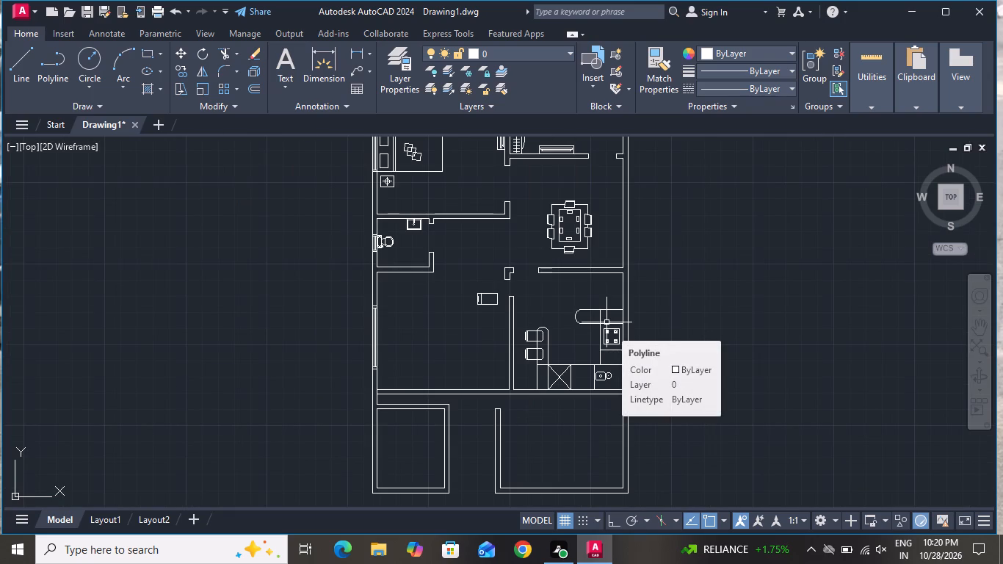
{"action": "scroll", "coordinate": [606, 322], "scroll_direction": "down", "scroll_amount": 1}
{"action": "scroll", "coordinate": [519, 313], "scroll_direction": "up", "scroll_amount": 1}
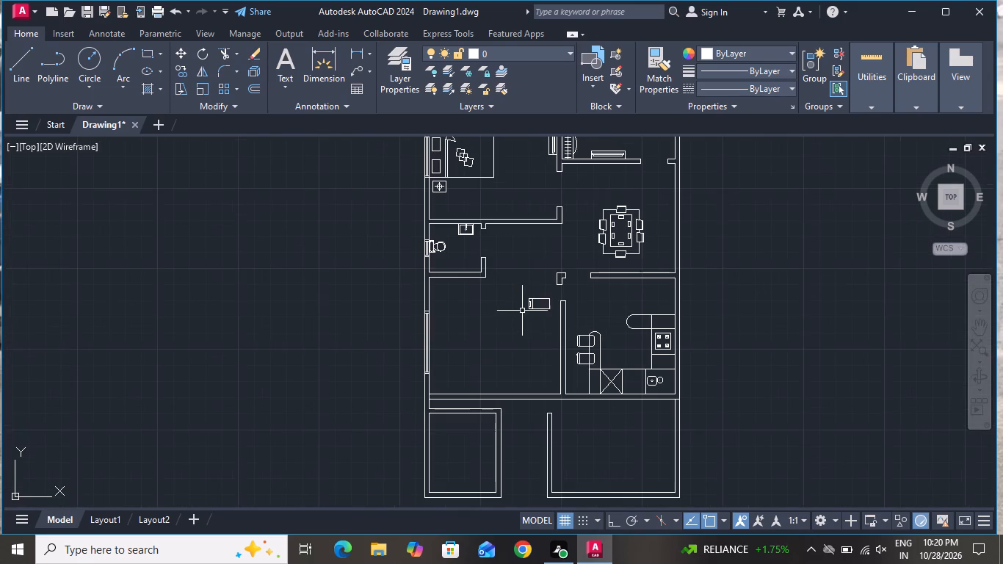
{"action": "left_click", "coordinate": [549, 283]}
{"action": "left_click", "coordinate": [523, 321]}
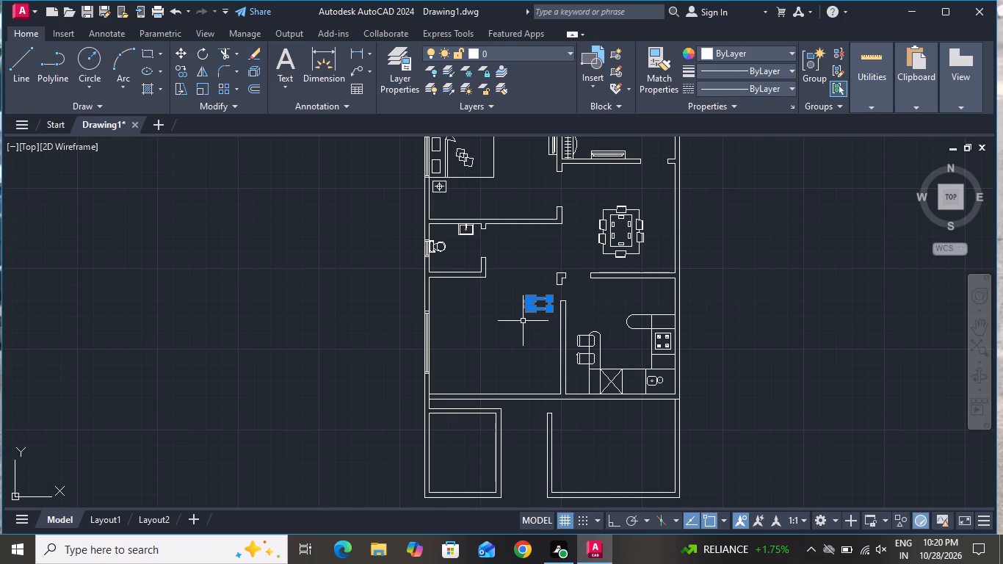
{"action": "key", "text": "Delete"}
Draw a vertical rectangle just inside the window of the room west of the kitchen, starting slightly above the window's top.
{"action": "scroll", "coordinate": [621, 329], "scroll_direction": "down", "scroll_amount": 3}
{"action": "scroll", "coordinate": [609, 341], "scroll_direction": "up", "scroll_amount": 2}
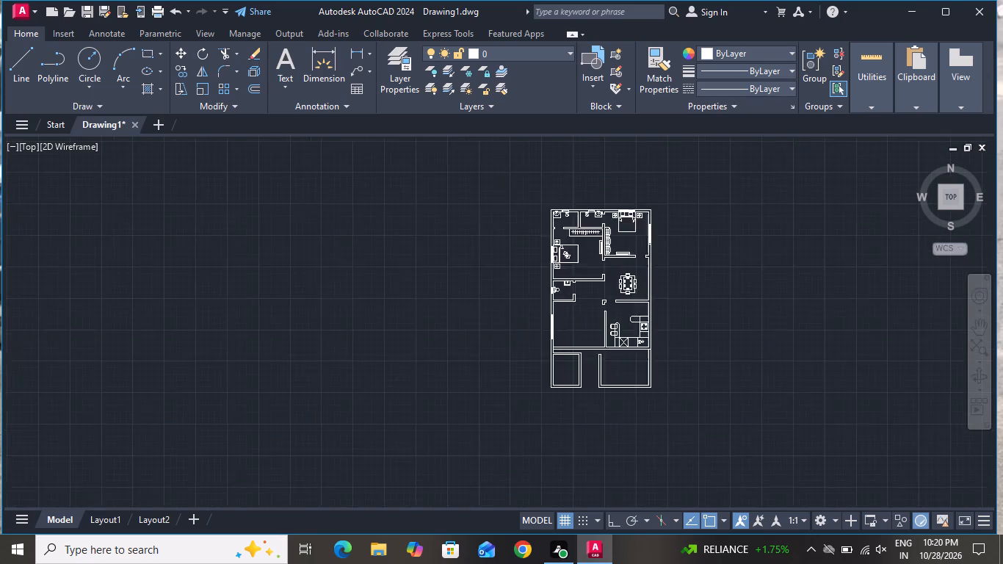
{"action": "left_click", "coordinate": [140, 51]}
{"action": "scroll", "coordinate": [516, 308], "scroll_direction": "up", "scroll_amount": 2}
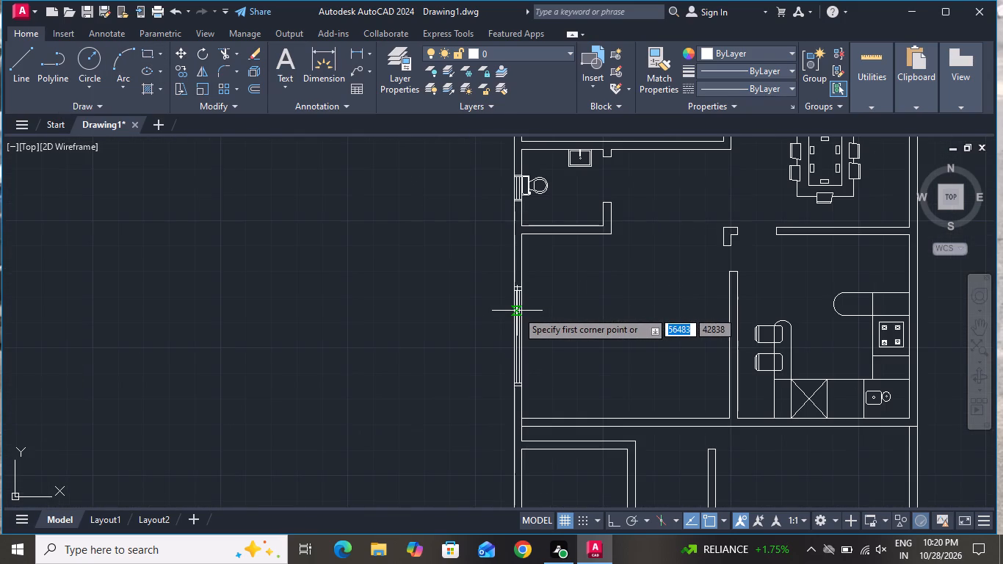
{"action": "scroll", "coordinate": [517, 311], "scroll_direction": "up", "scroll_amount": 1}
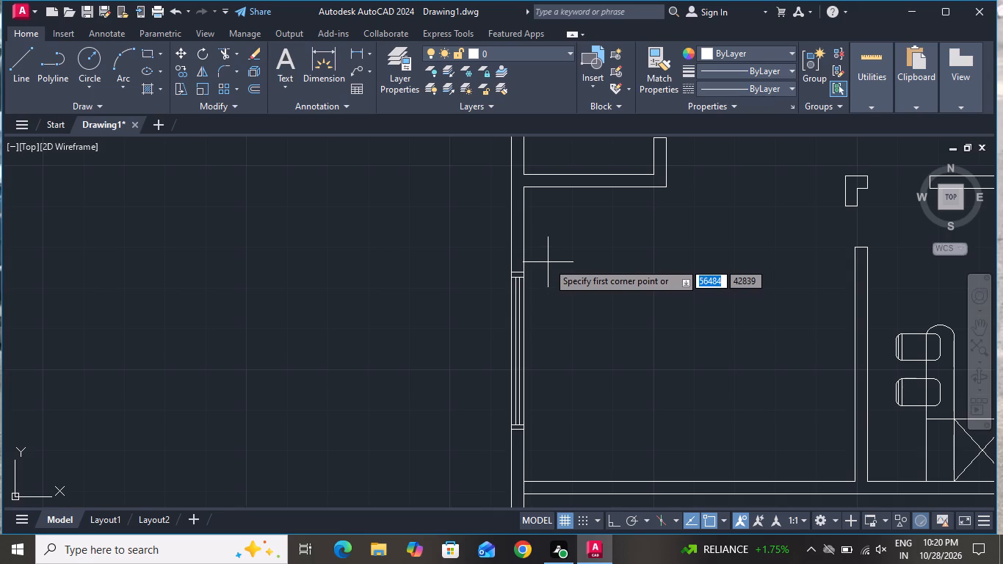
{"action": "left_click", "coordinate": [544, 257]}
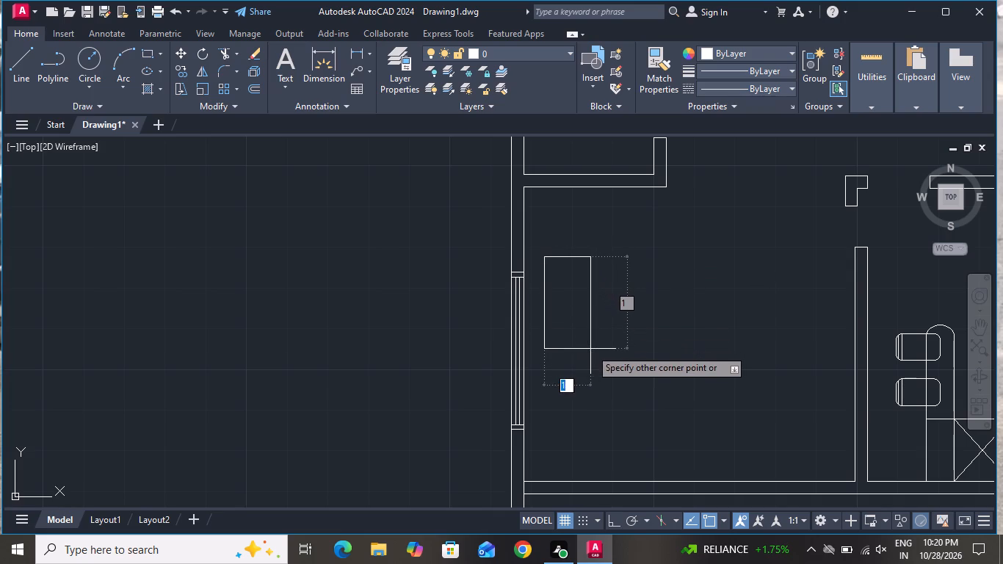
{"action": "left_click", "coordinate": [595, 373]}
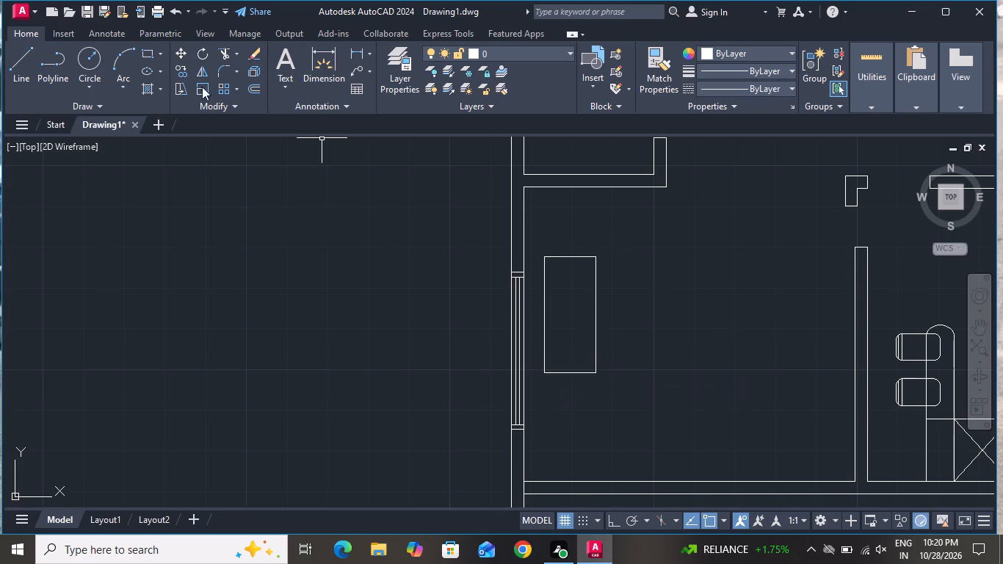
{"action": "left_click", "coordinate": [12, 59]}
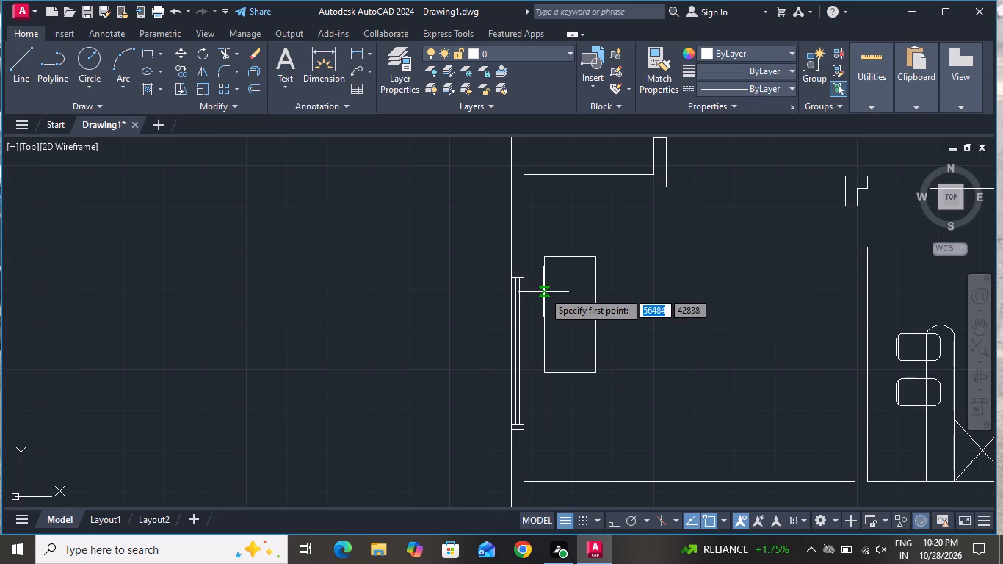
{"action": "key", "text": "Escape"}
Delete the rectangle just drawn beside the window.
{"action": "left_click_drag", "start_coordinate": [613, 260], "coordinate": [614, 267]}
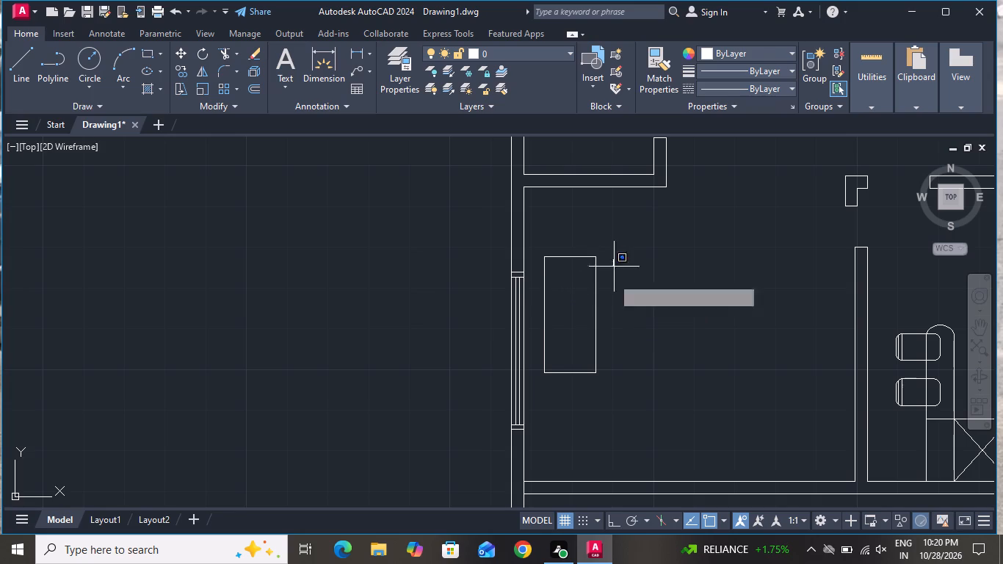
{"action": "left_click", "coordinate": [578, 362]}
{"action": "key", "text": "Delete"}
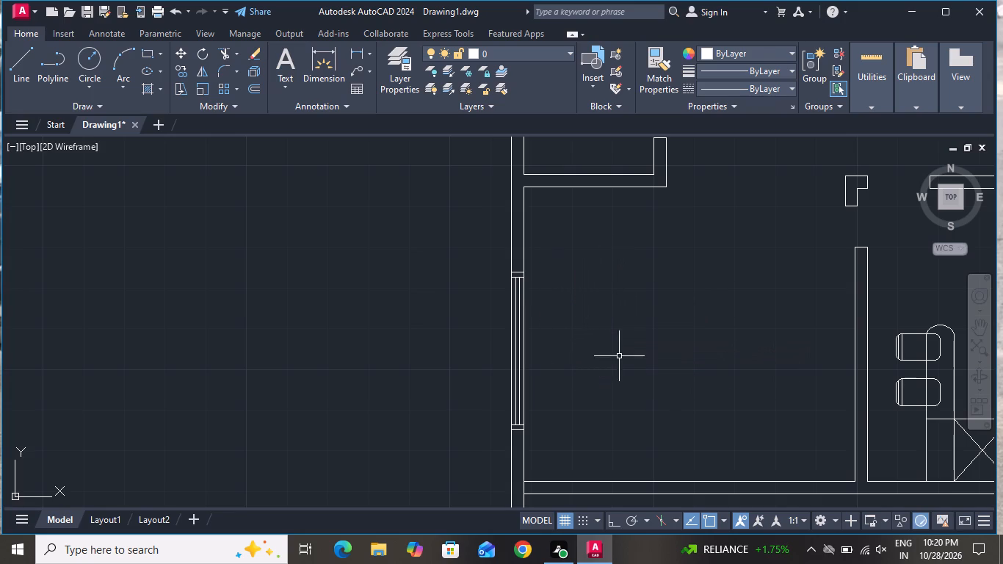
Draw a vertical sofa rectangle just inside the window, nearly matching the window's height and about a third as wide as tall.
{"action": "left_click", "coordinate": [149, 56]}
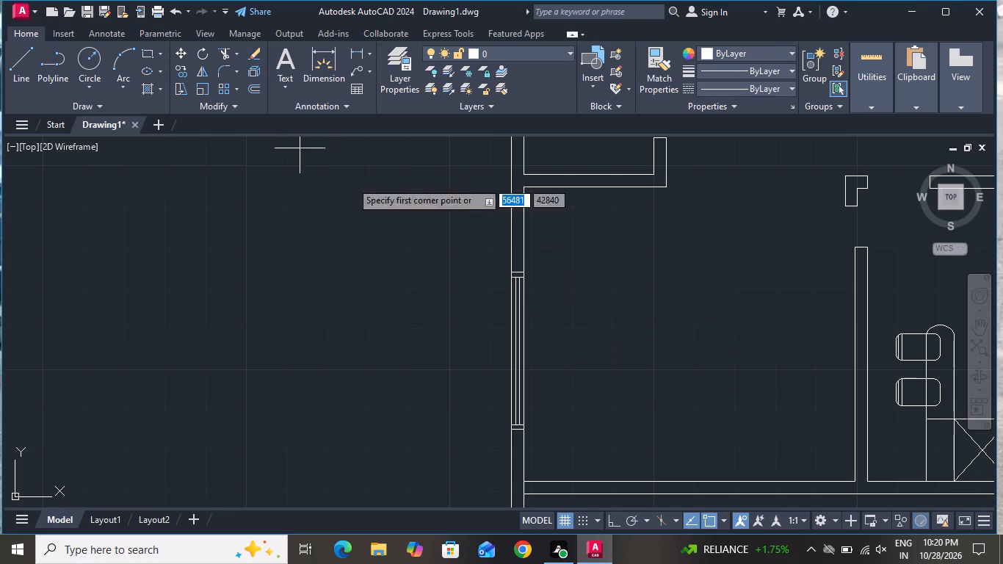
{"action": "left_click", "coordinate": [541, 272]}
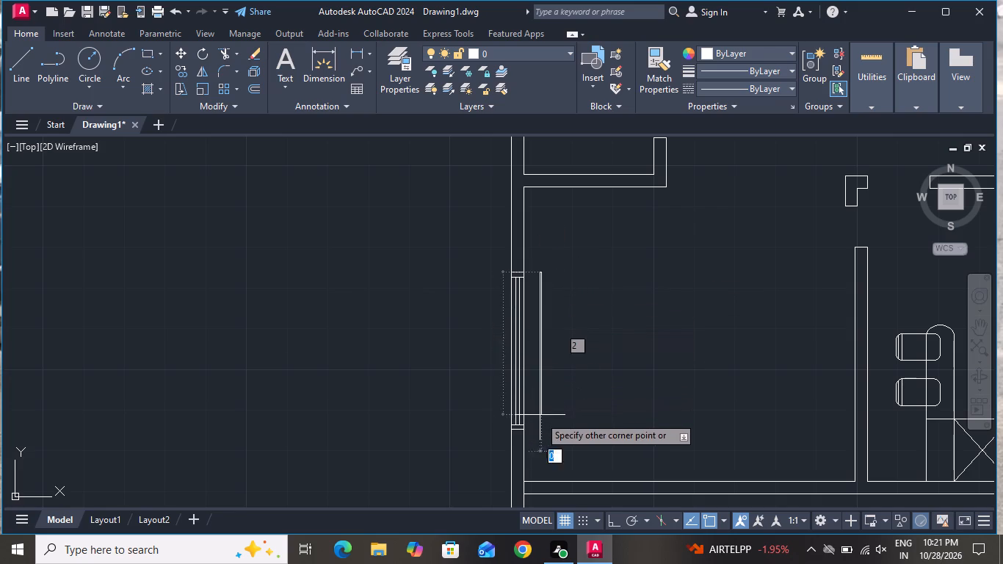
{"action": "left_click", "coordinate": [591, 419]}
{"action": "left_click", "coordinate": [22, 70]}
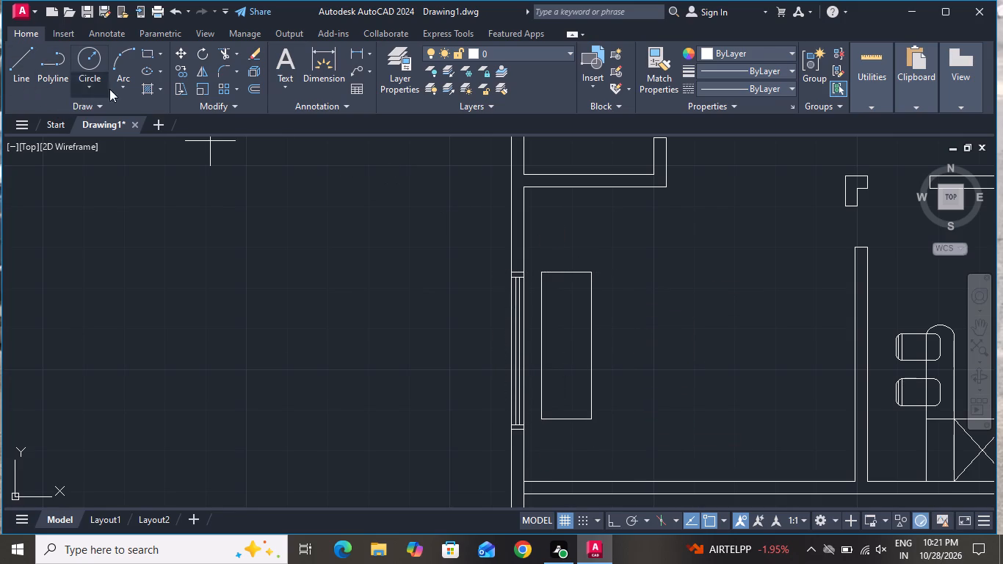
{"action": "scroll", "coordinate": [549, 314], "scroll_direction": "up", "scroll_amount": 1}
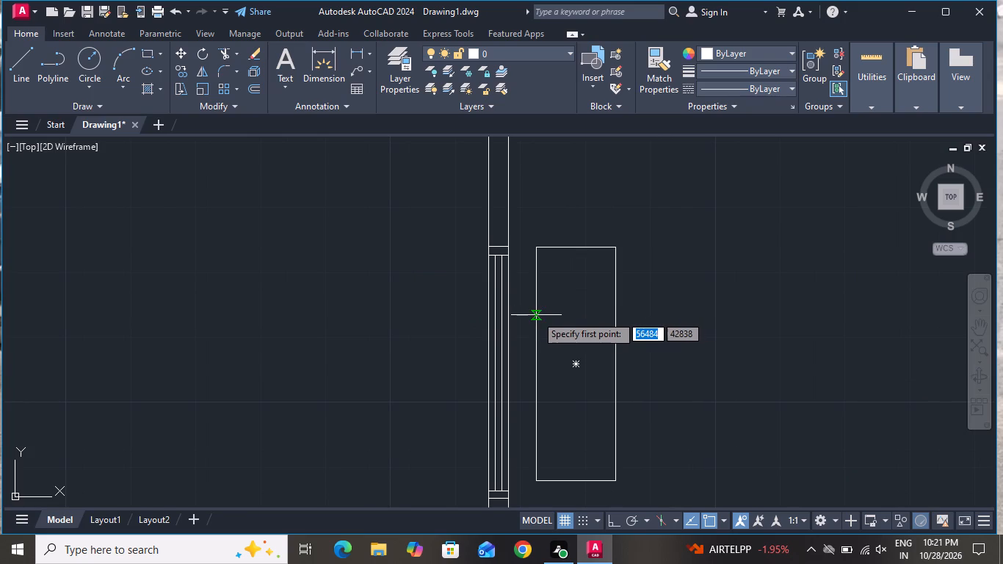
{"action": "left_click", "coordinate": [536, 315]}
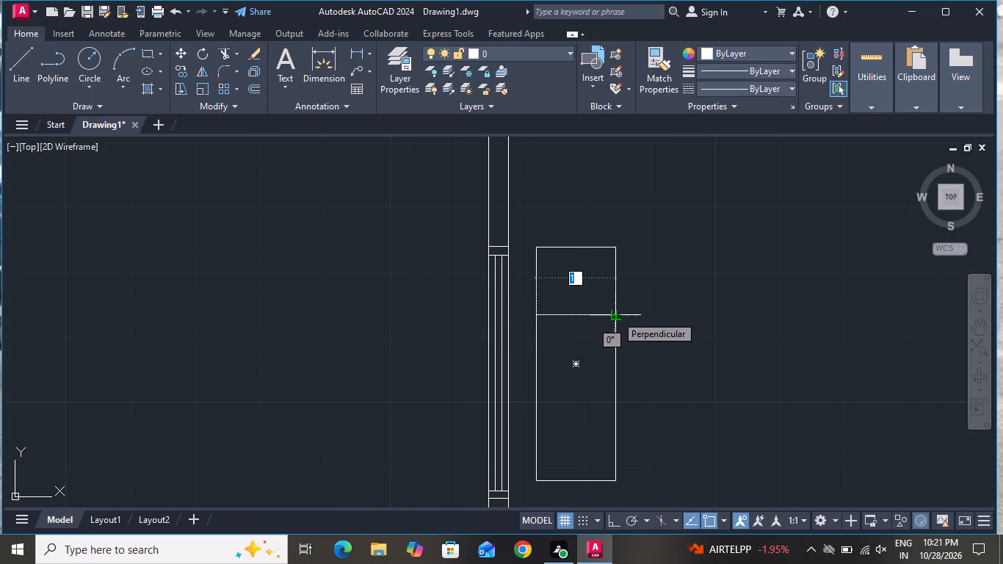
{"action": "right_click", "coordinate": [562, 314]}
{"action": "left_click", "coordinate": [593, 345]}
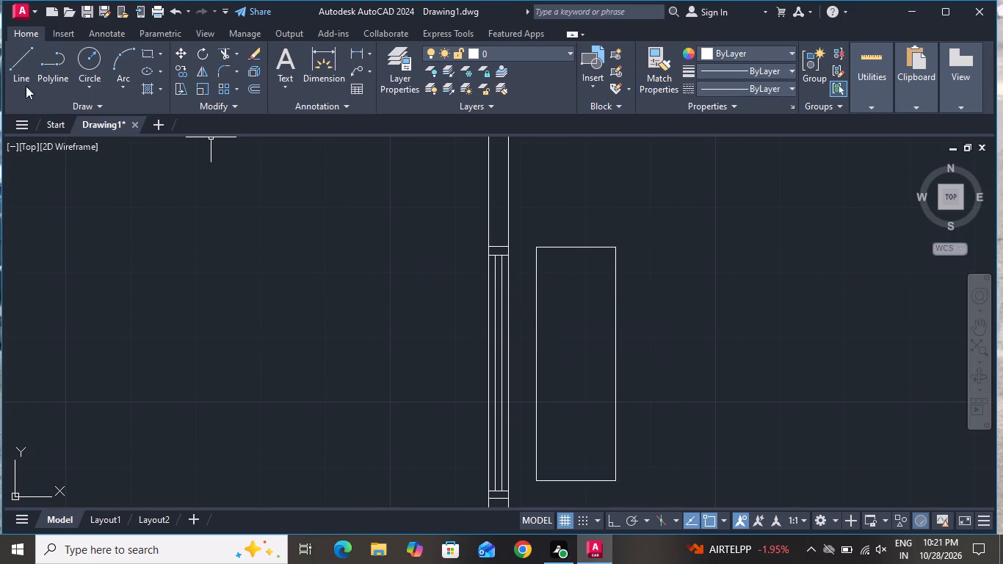
Divide the sofa rectangle into three nearly equal seats with two horizontal lines running from its left edge to its right edge.
{"action": "left_click", "coordinate": [16, 68]}
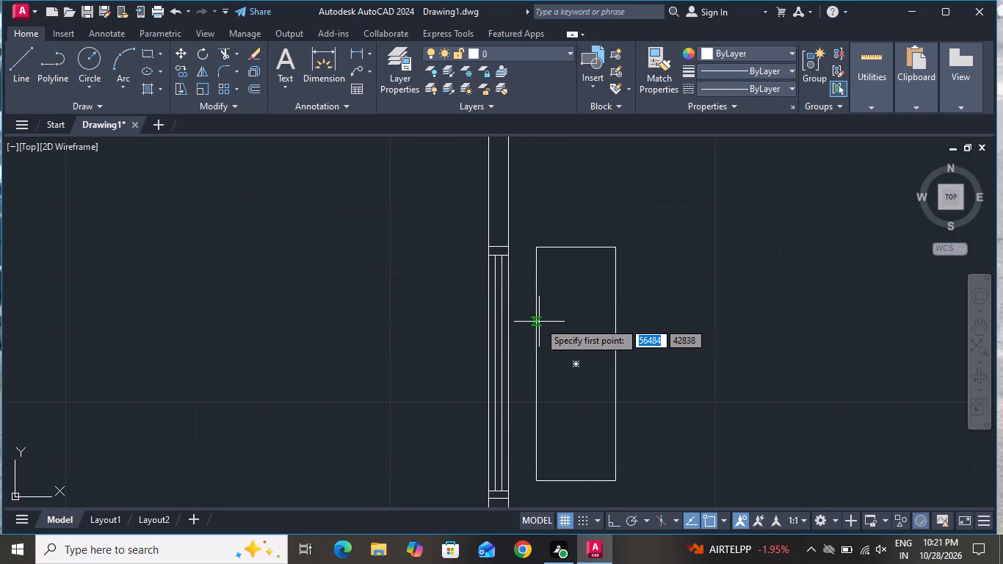
{"action": "left_click", "coordinate": [537, 324]}
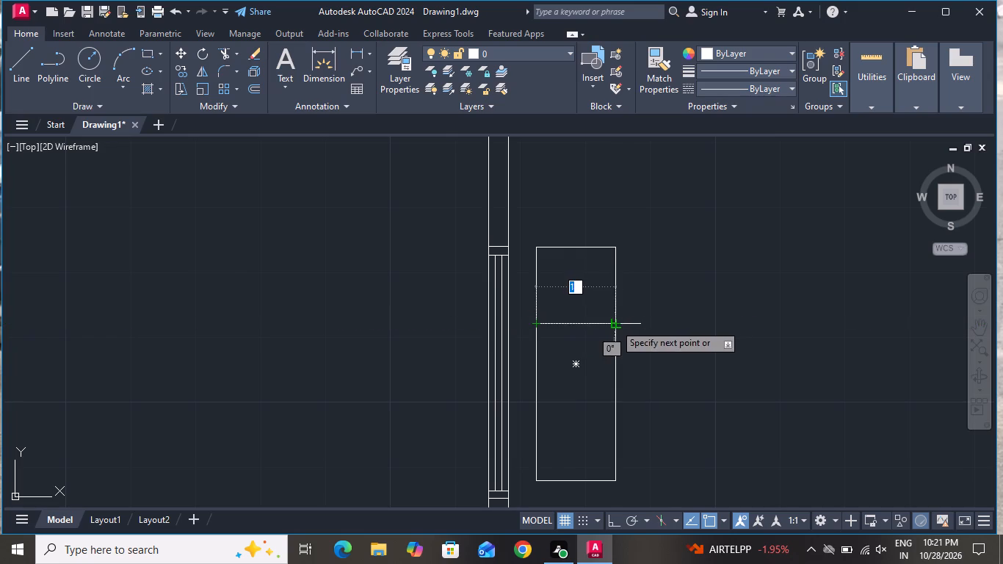
{"action": "left_click", "coordinate": [615, 324]}
{"action": "right_click", "coordinate": [612, 323]}
{"action": "left_click", "coordinate": [634, 352]}
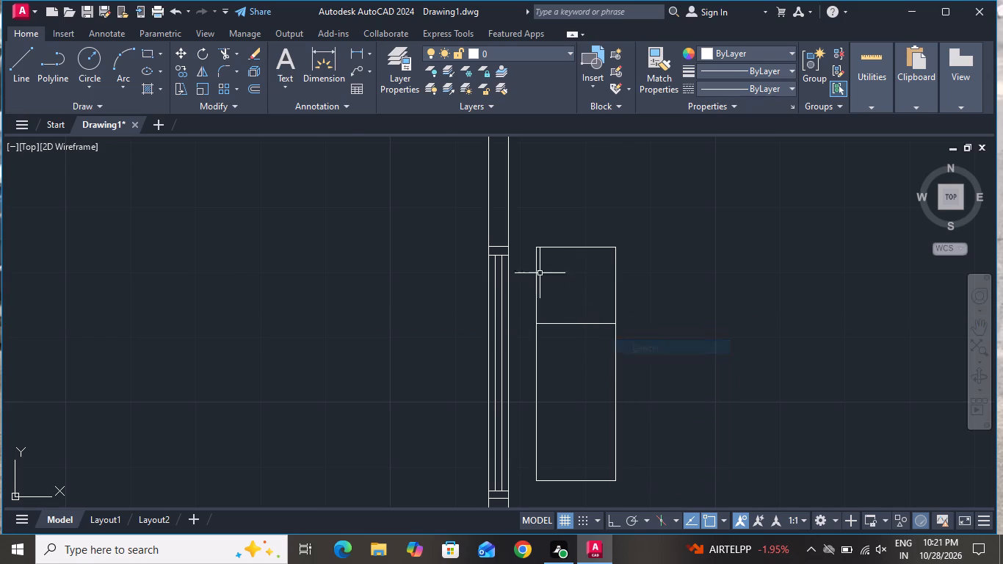
{"action": "left_click", "coordinate": [32, 61]}
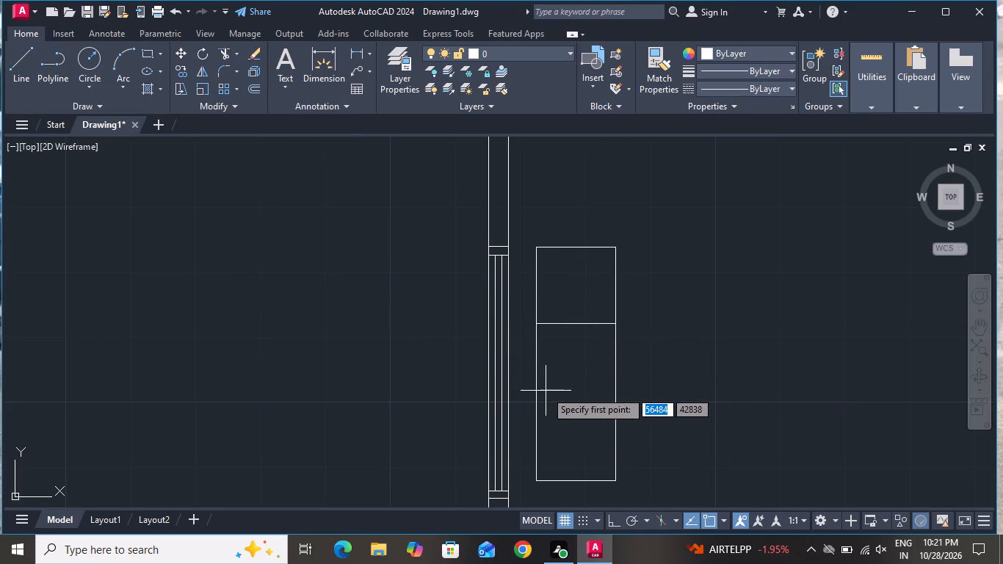
{"action": "left_click", "coordinate": [536, 401]}
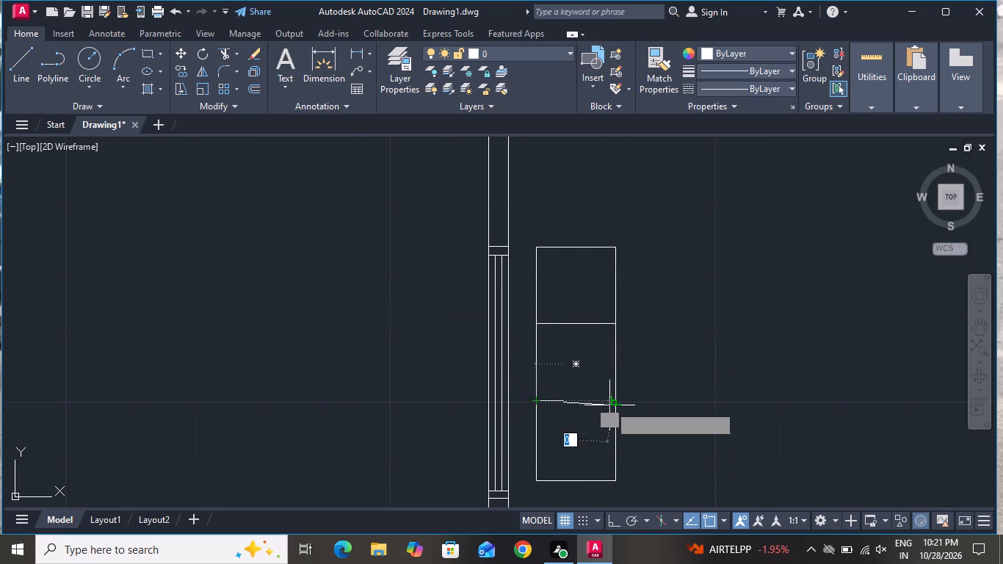
{"action": "left_click", "coordinate": [612, 403]}
{"action": "right_click", "coordinate": [612, 403]}
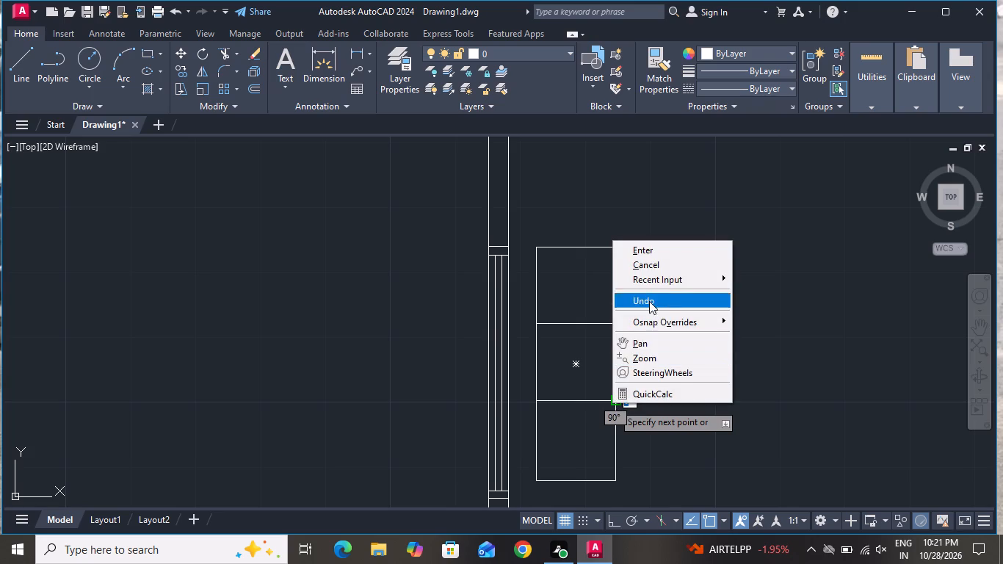
{"action": "left_click", "coordinate": [654, 264]}
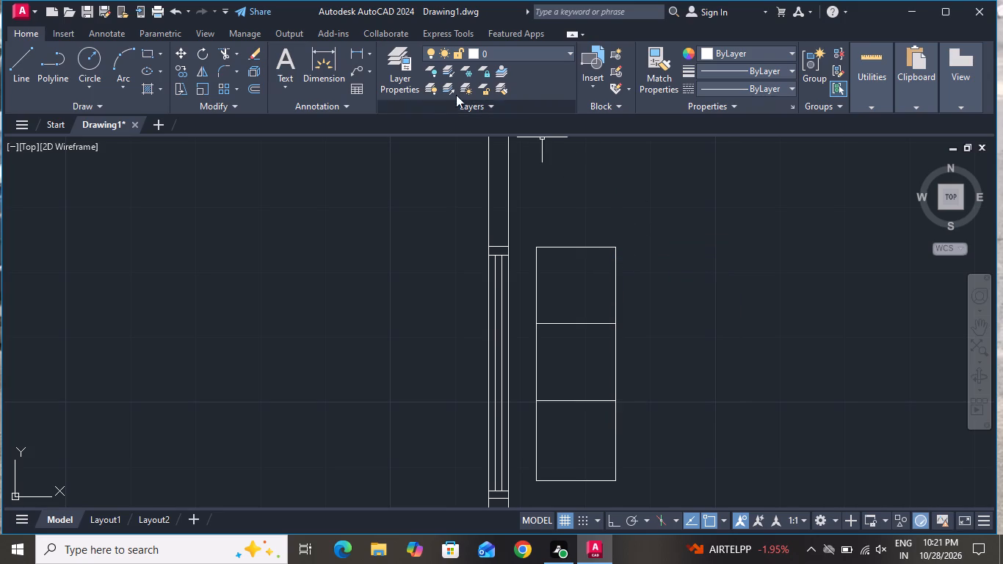
Draw a narrow full-height backrest rectangle along the sofa's window side, from its upper-left corner down to its bottom edge level.
{"action": "left_click", "coordinate": [146, 51]}
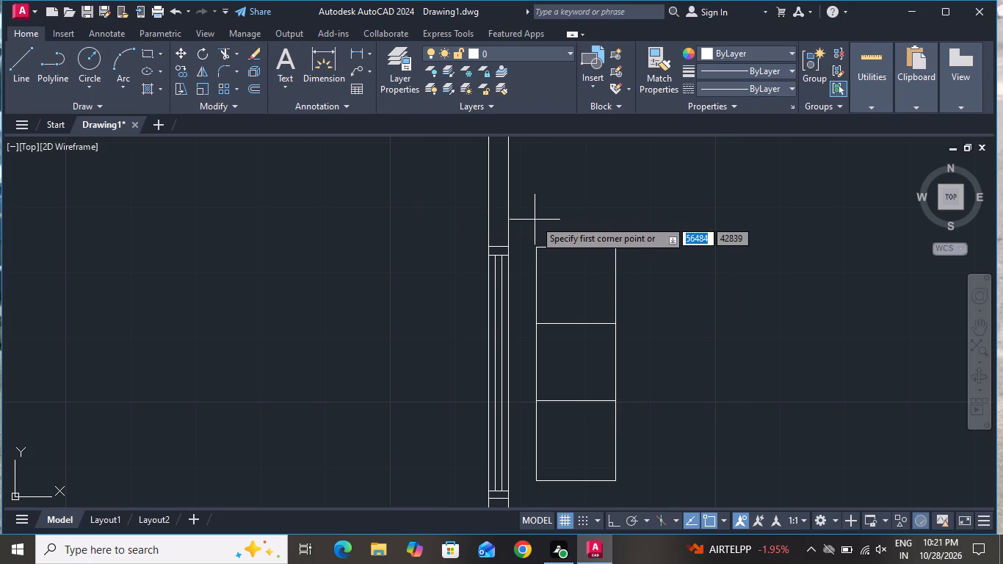
{"action": "scroll", "coordinate": [544, 225], "scroll_direction": "up", "scroll_amount": 2}
{"action": "left_click", "coordinate": [521, 281]}
{"action": "scroll", "coordinate": [526, 255], "scroll_direction": "down", "scroll_amount": 2}
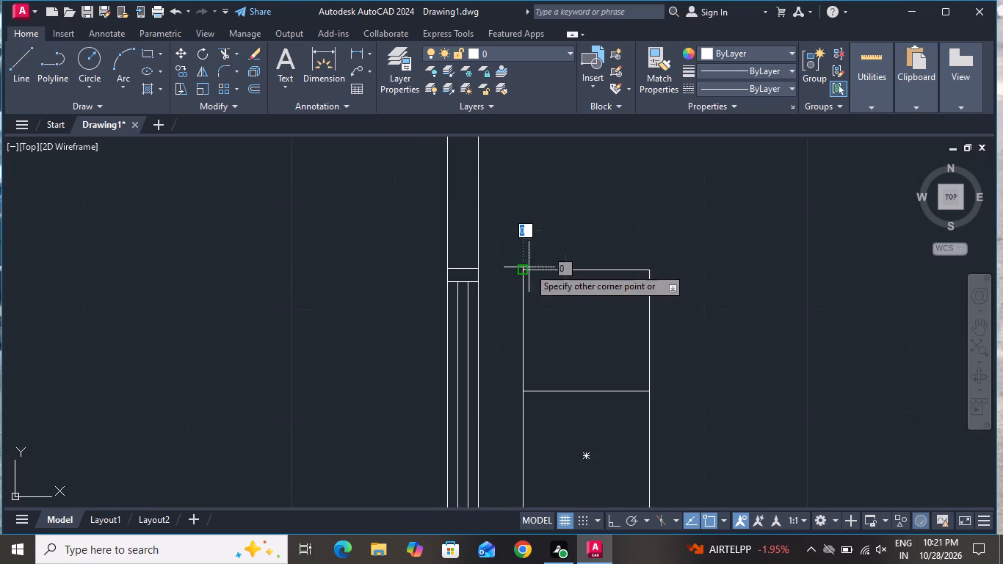
{"action": "scroll", "coordinate": [524, 466], "scroll_direction": "down", "scroll_amount": 2}
{"action": "scroll", "coordinate": [530, 480], "scroll_direction": "up", "scroll_amount": 3}
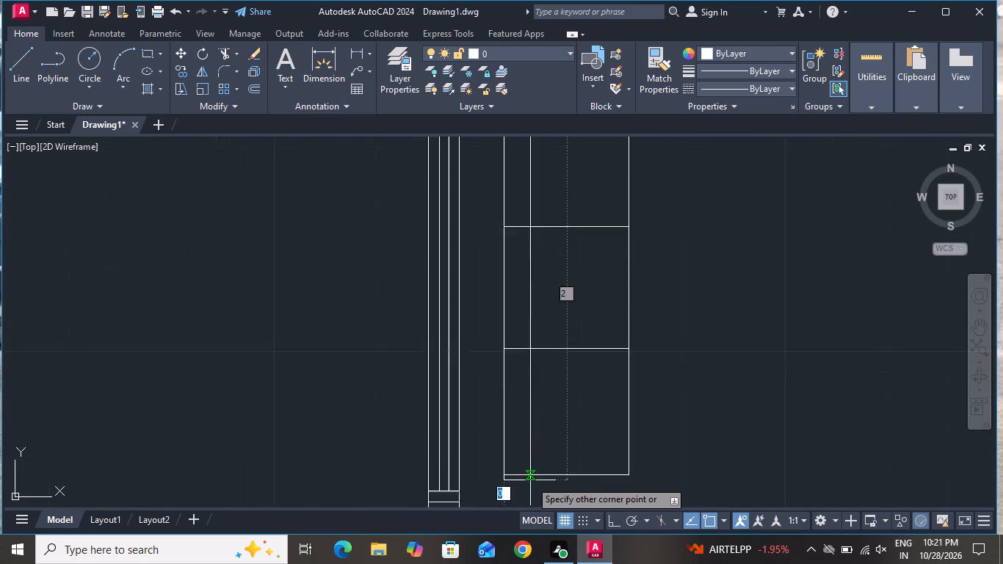
{"action": "scroll", "coordinate": [530, 480], "scroll_direction": "up", "scroll_amount": 1}
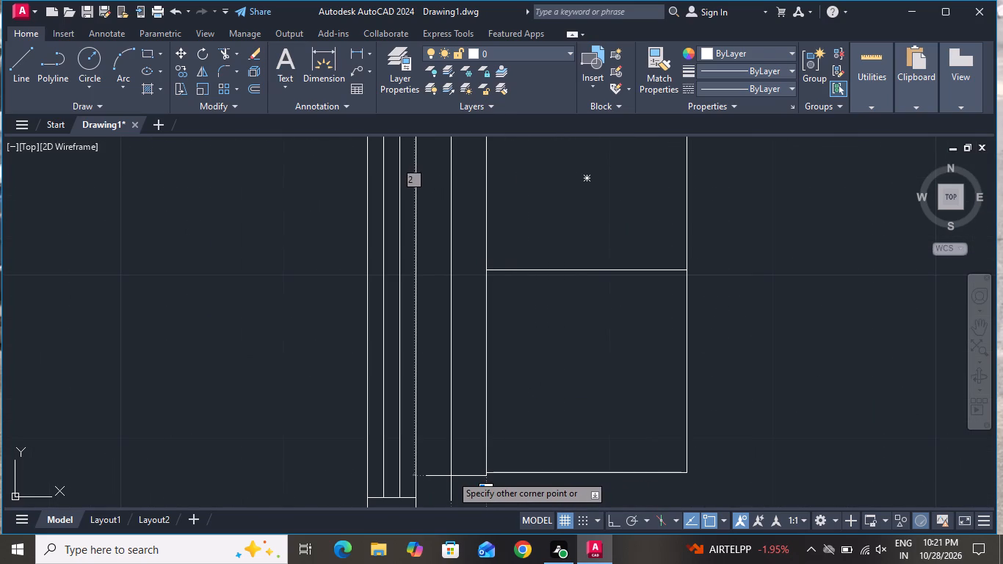
{"action": "scroll", "coordinate": [450, 474], "scroll_direction": "down", "scroll_amount": 1}
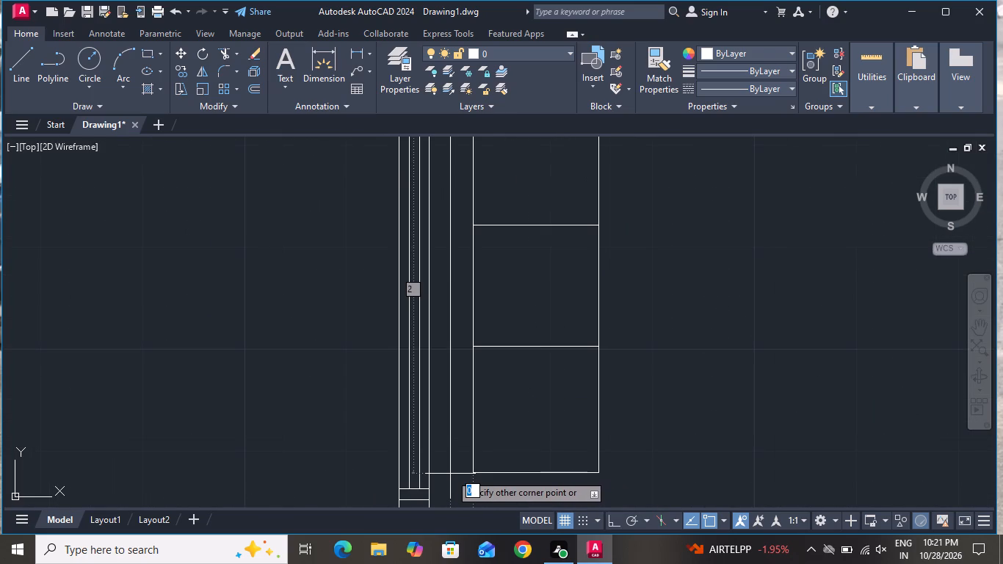
{"action": "left_click", "coordinate": [449, 472]}
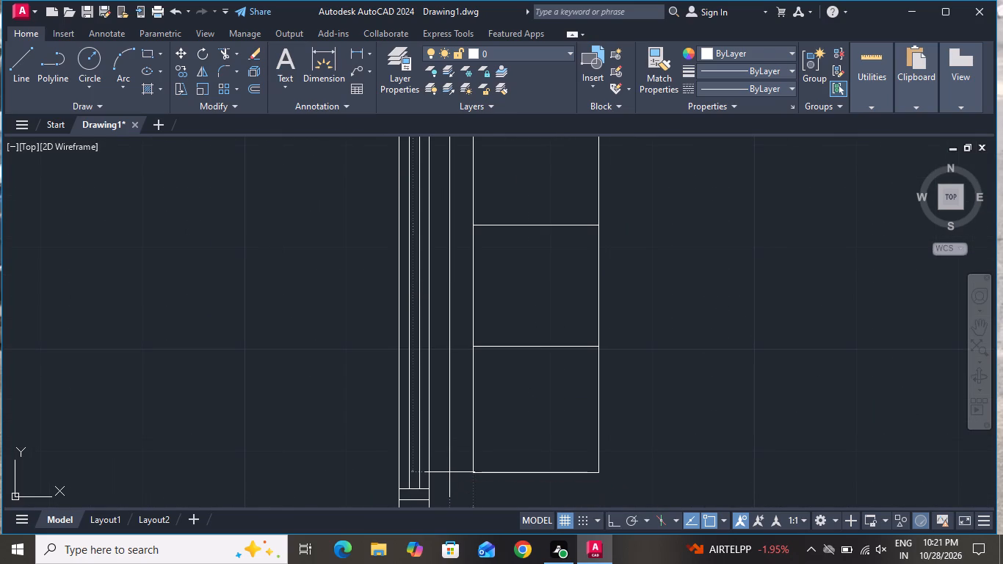
Draw a thin horizontal armrest rectangle on the sofa's top end, from the backrest's upper-left corner to slightly short of the seat front.
{"action": "scroll", "coordinate": [536, 480], "scroll_direction": "down", "scroll_amount": 1}
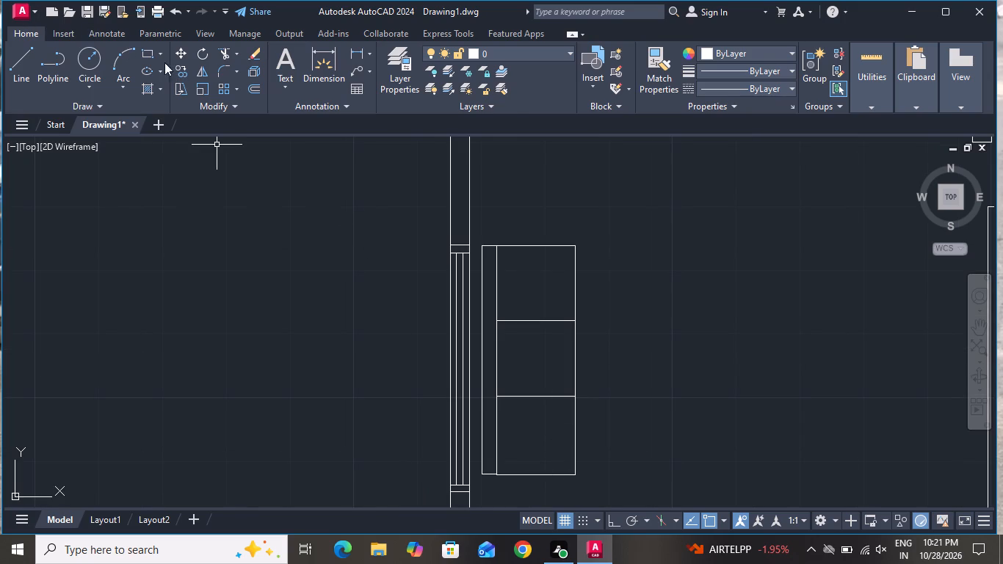
{"action": "left_click", "coordinate": [146, 52]}
{"action": "scroll", "coordinate": [475, 229], "scroll_direction": "up", "scroll_amount": 1}
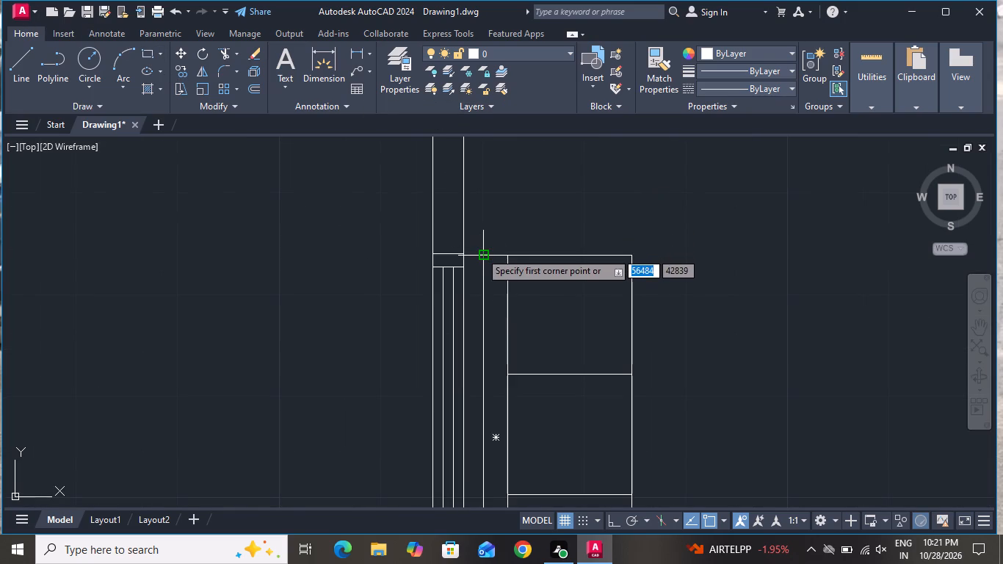
{"action": "left_click", "coordinate": [480, 252]}
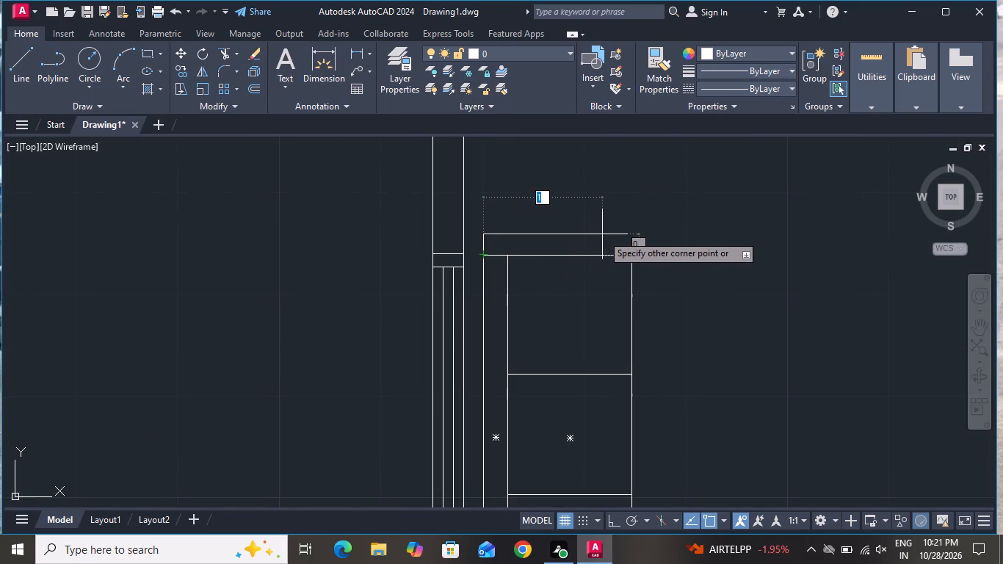
{"action": "double_click", "coordinate": [609, 234]}
Copy the upper armrest rectangle from its upper-left corner to the backrest's lower-left corner at the sofa's bottom end.
{"action": "left_click", "coordinate": [608, 234]}
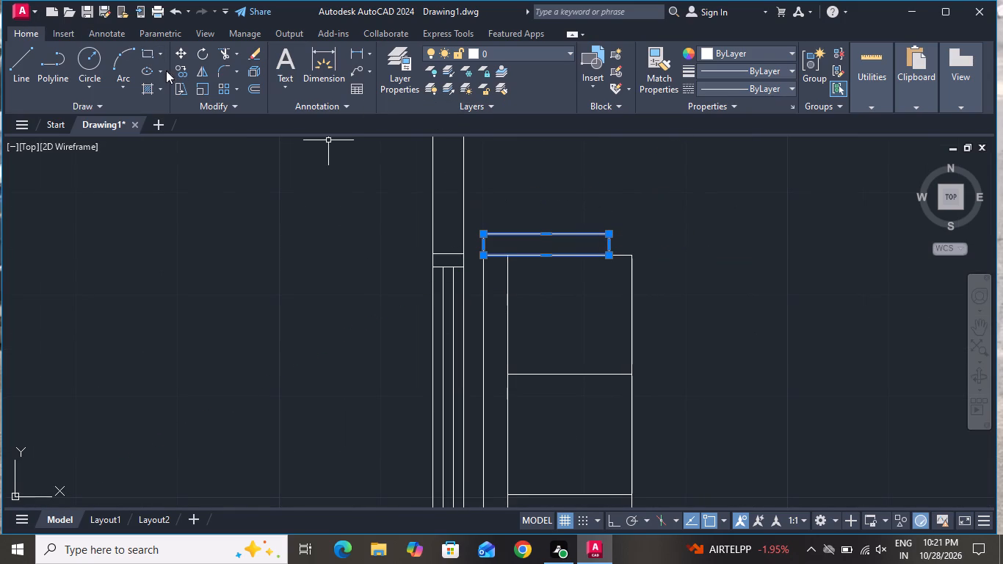
{"action": "left_click", "coordinate": [184, 73]}
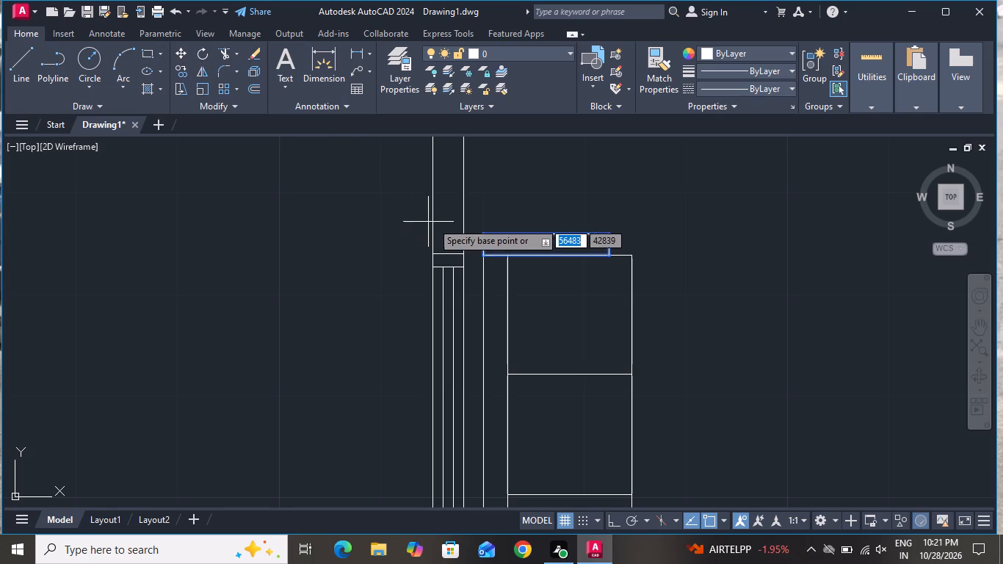
{"action": "left_click", "coordinate": [479, 235]}
{"action": "scroll", "coordinate": [500, 191], "scroll_direction": "down", "scroll_amount": 2}
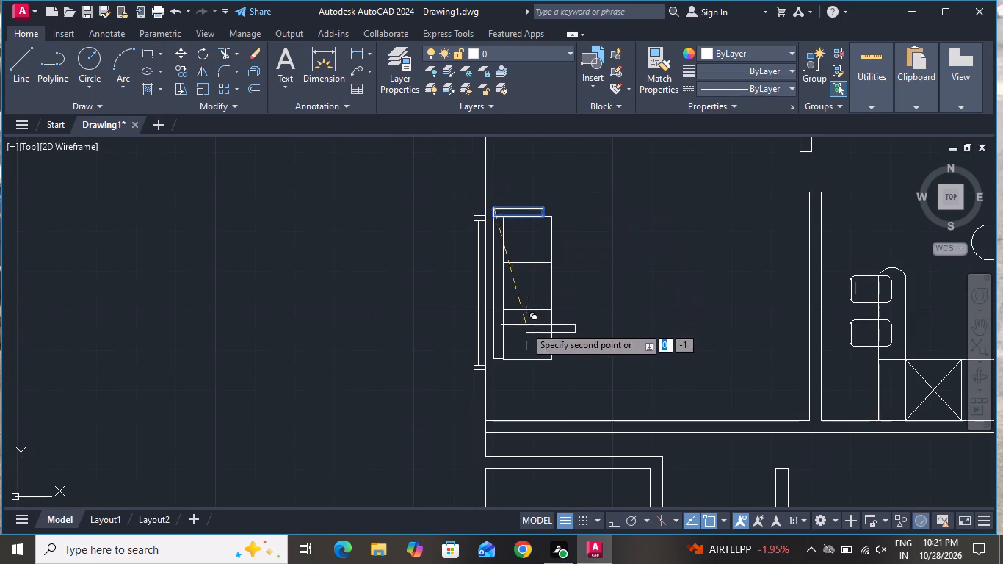
{"action": "scroll", "coordinate": [507, 399], "scroll_direction": "up", "scroll_amount": 2}
{"action": "scroll", "coordinate": [493, 325], "scroll_direction": "up", "scroll_amount": 2}
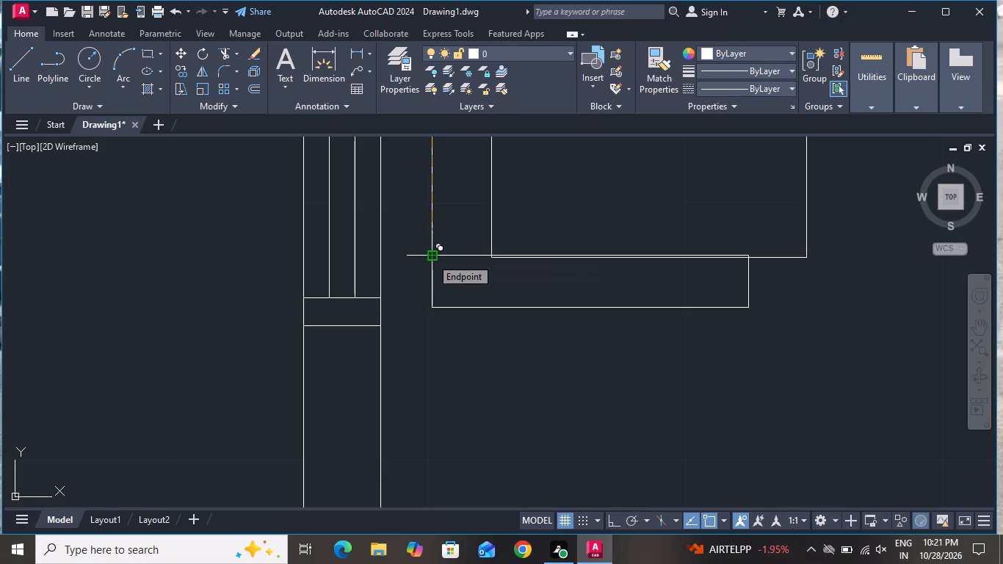
{"action": "left_click", "coordinate": [431, 258]}
{"action": "right_click", "coordinate": [431, 258]}
{"action": "left_click", "coordinate": [446, 278]}
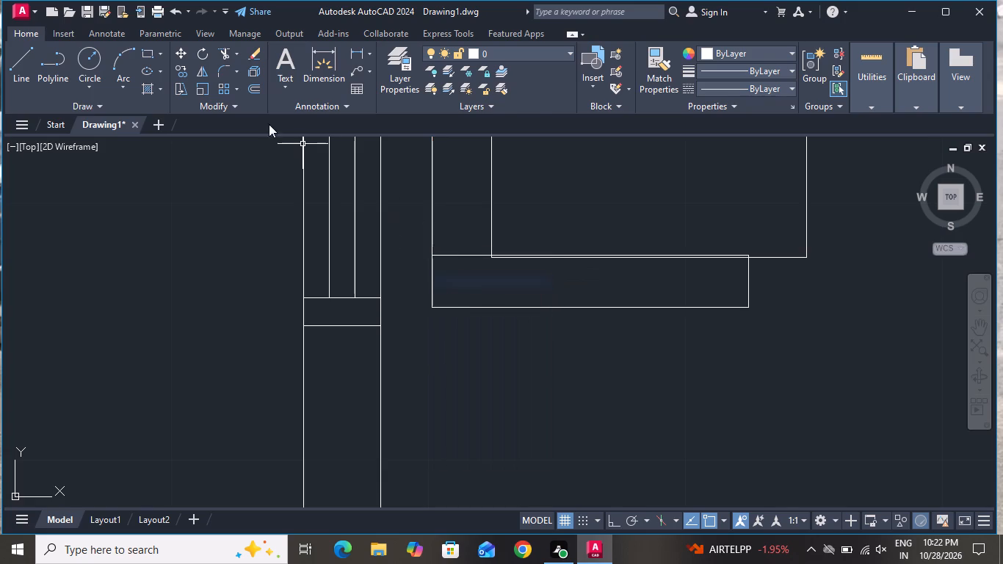
Trim the bottom seat's edge lines where they overlap the lower armrest.
{"action": "left_click", "coordinate": [227, 54]}
{"action": "scroll", "coordinate": [590, 252], "scroll_direction": "up", "scroll_amount": 1}
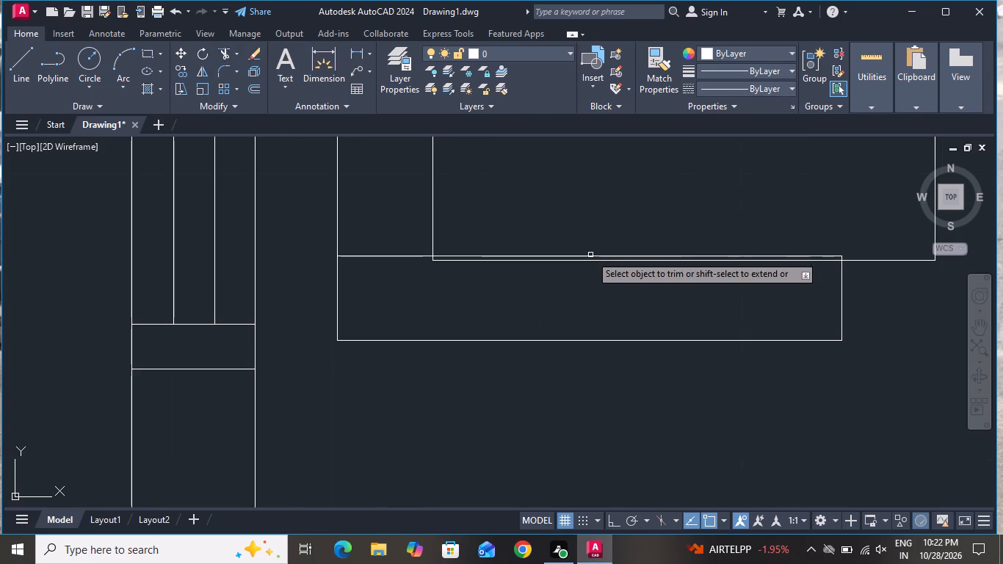
{"action": "left_click", "coordinate": [484, 261]}
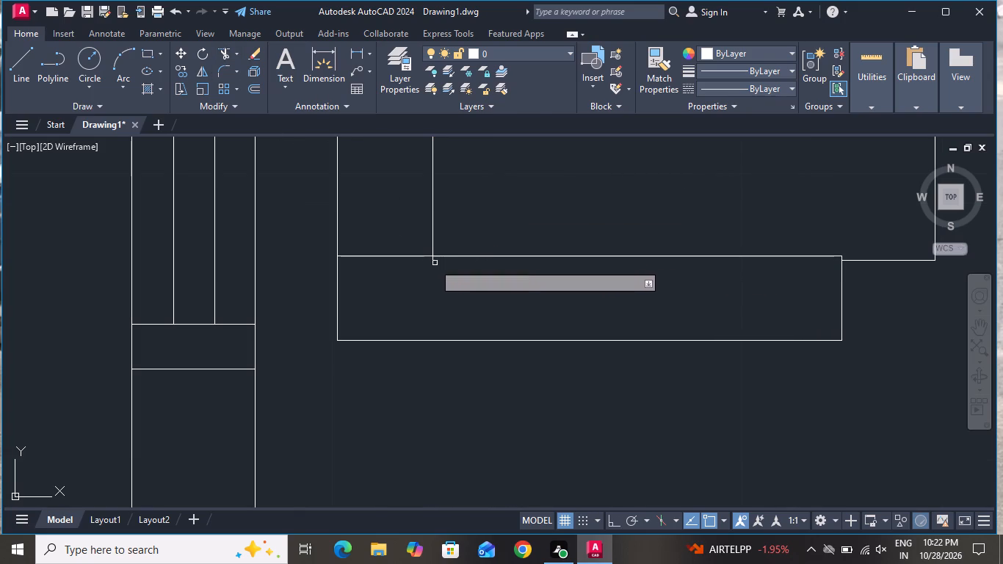
{"action": "left_click", "coordinate": [431, 261]}
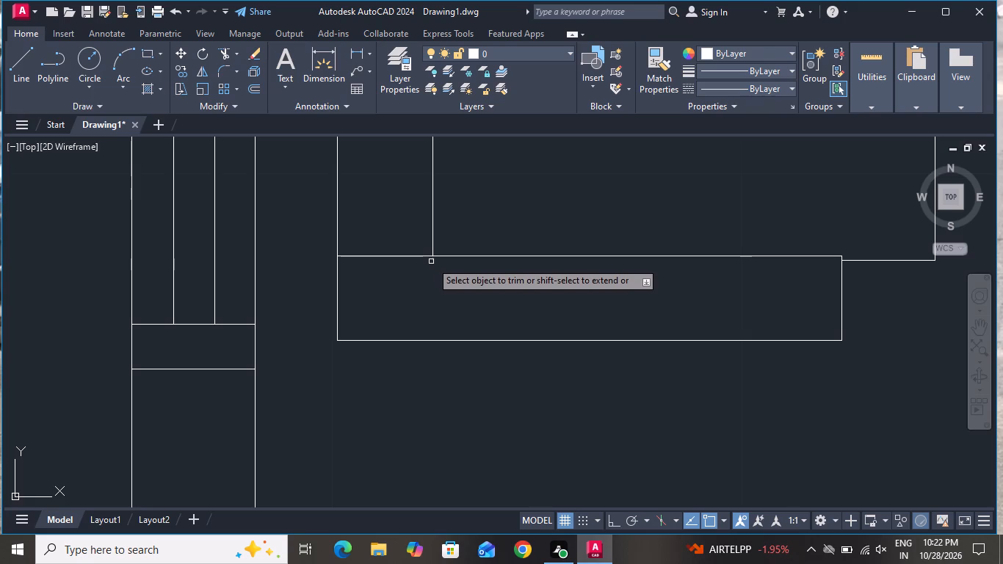
{"action": "scroll", "coordinate": [766, 286], "scroll_direction": "down", "scroll_amount": 4}
{"action": "scroll", "coordinate": [717, 393], "scroll_direction": "down", "scroll_amount": 1}
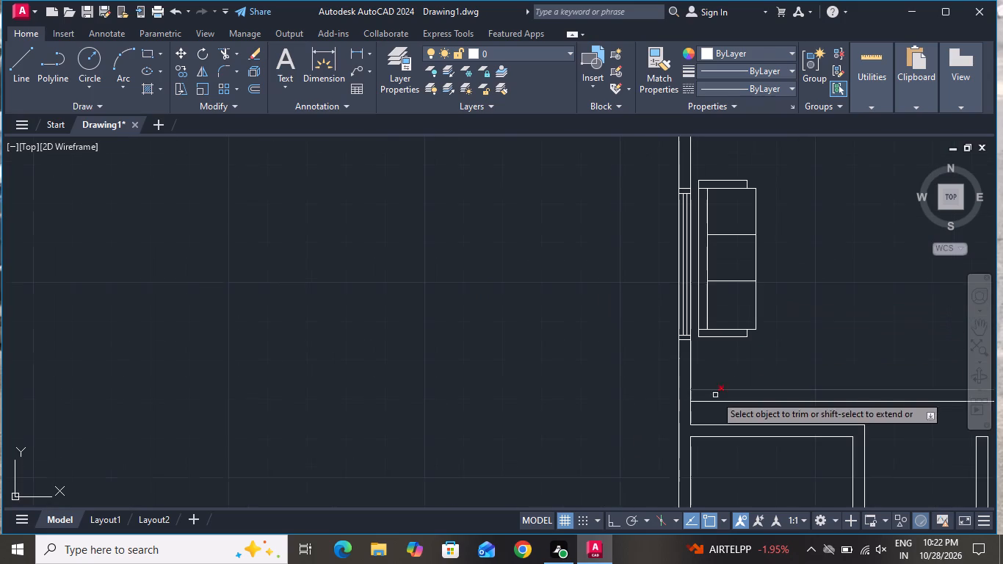
{"action": "right_click", "coordinate": [795, 264]}
{"action": "left_click", "coordinate": [807, 281]}
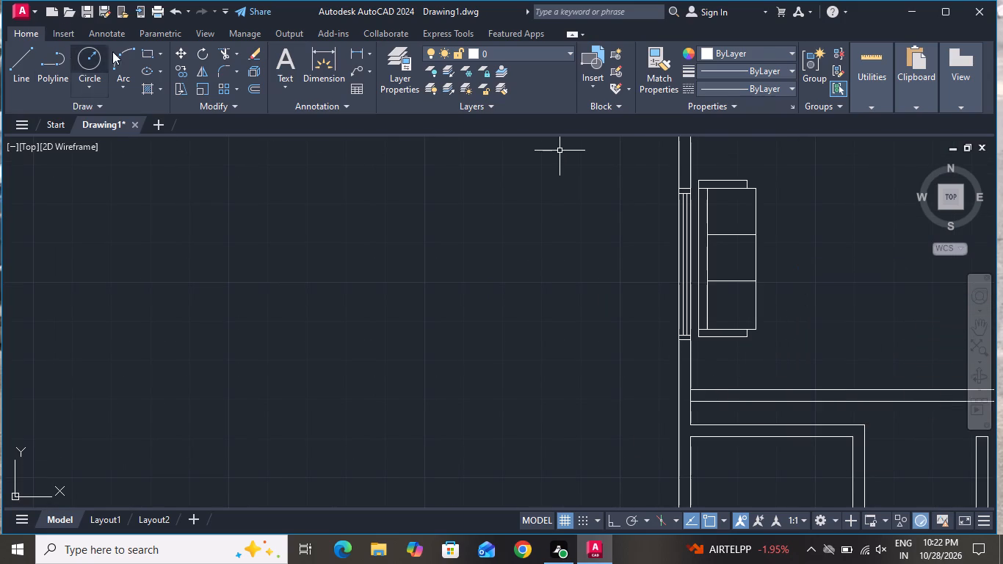
Draw an armchair seat rectangle northeast of the sofa, slightly wider than deep and a little smaller than one sofa seat.
{"action": "left_click", "coordinate": [145, 54]}
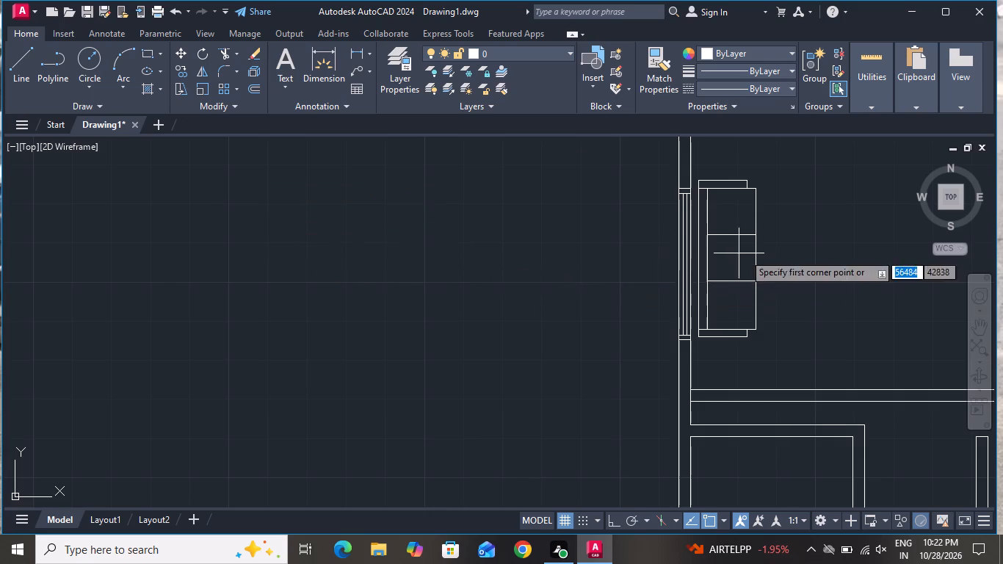
{"action": "scroll", "coordinate": [676, 272], "scroll_direction": "down", "scroll_amount": 2}
{"action": "scroll", "coordinate": [727, 247], "scroll_direction": "up", "scroll_amount": 2}
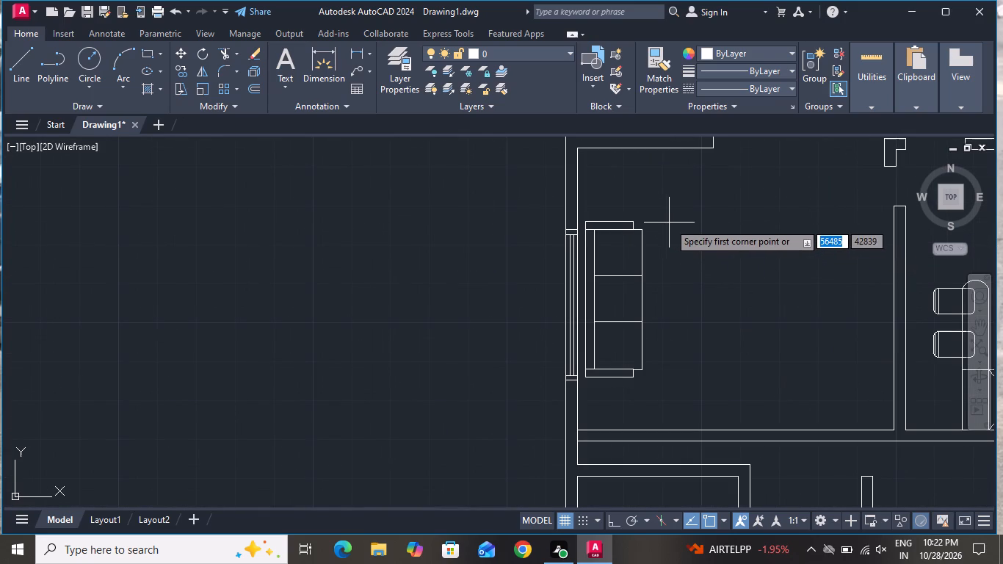
{"action": "left_click", "coordinate": [676, 214]}
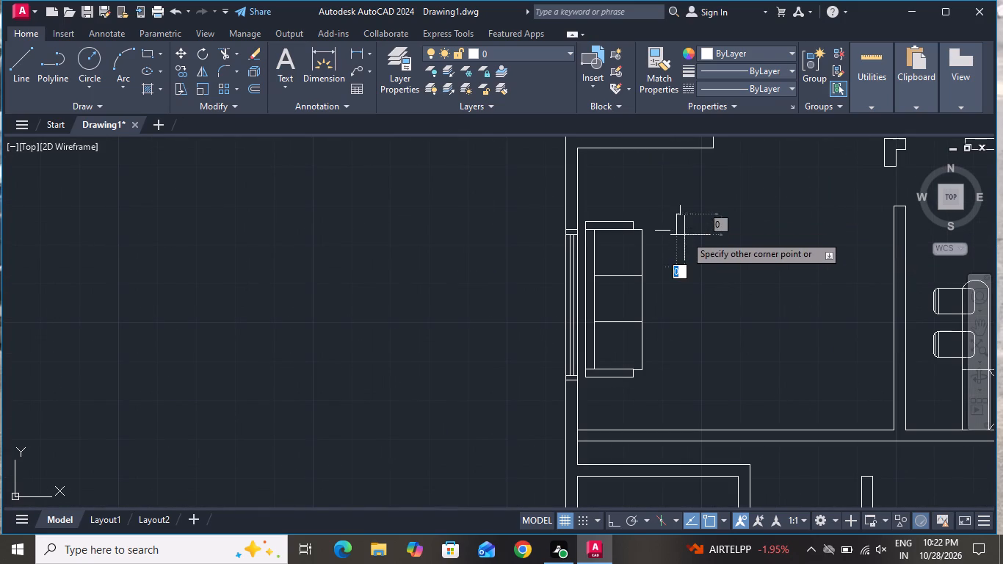
{"action": "left_click", "coordinate": [714, 245]}
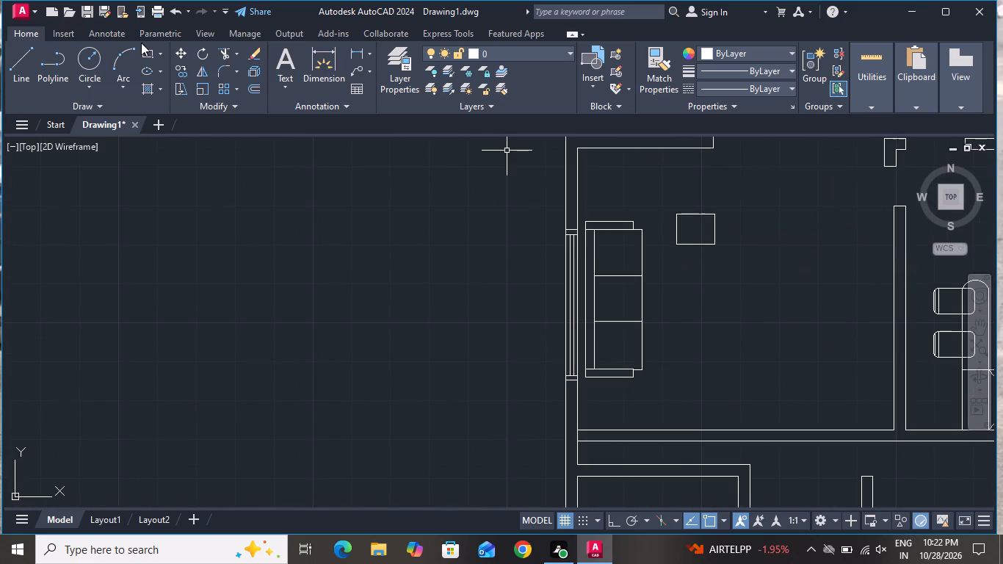
Draw a thin full-width backrest rectangle along the armchair seat's top edge, about a quarter of the seat's depth.
{"action": "left_click", "coordinate": [150, 51]}
{"action": "scroll", "coordinate": [705, 209], "scroll_direction": "up", "scroll_amount": 1}
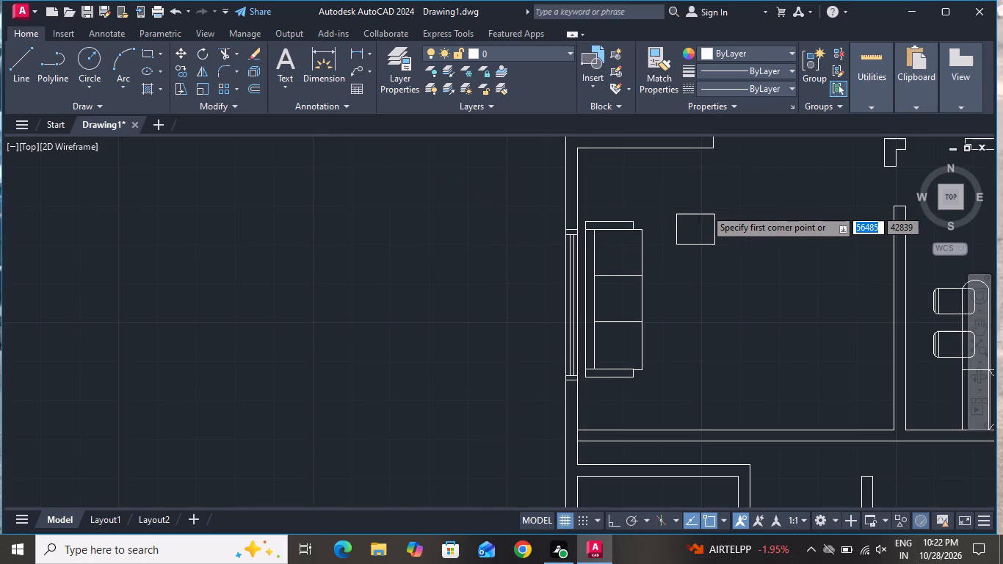
{"action": "scroll", "coordinate": [705, 209], "scroll_direction": "up", "scroll_amount": 1}
{"action": "left_click", "coordinate": [729, 220]}
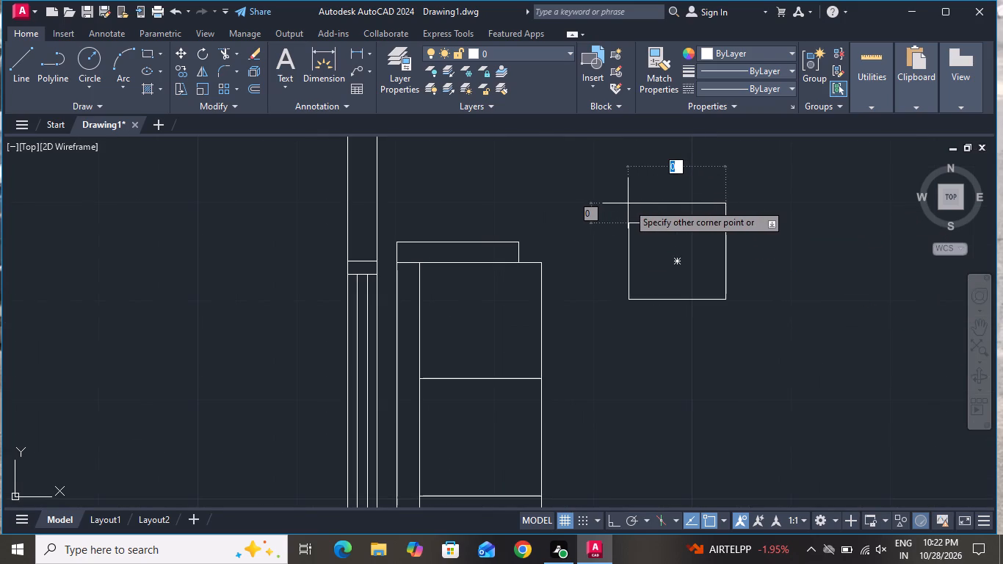
{"action": "left_click", "coordinate": [628, 203]}
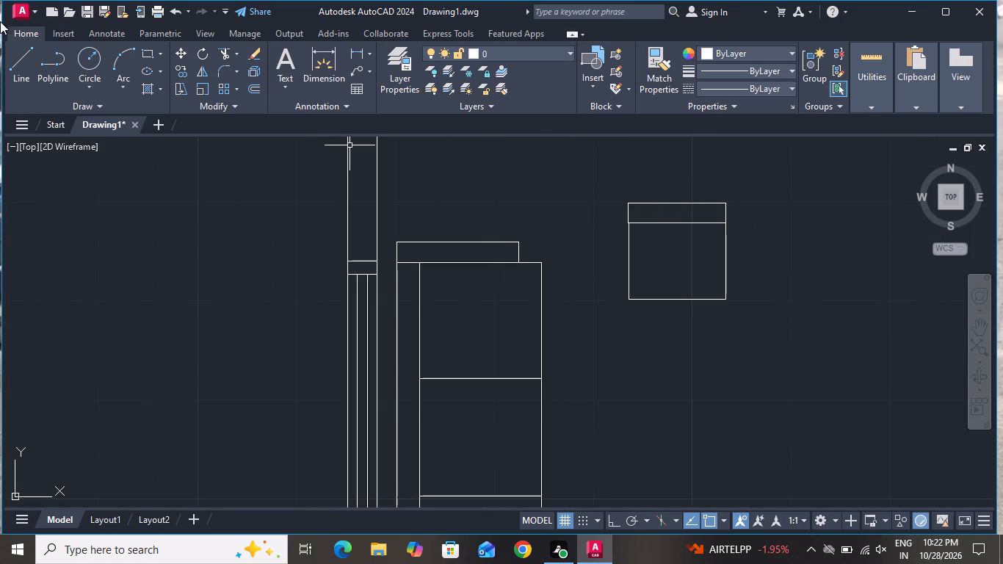
Draw a narrow armrest rectangle on the armchair's east side, from the backrest's upper corner to just short of the seat front.
{"action": "left_click", "coordinate": [151, 57]}
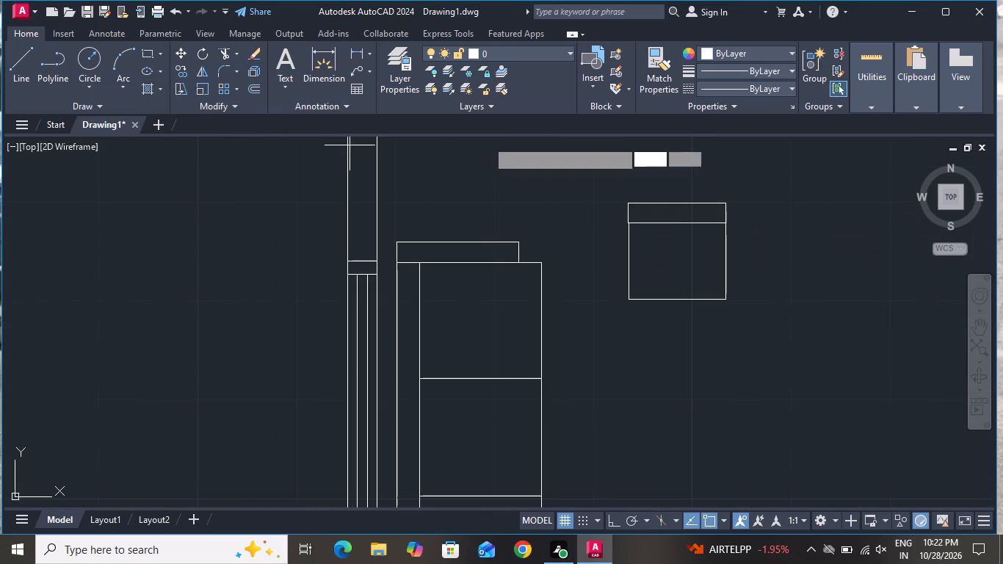
{"action": "left_click", "coordinate": [724, 200]}
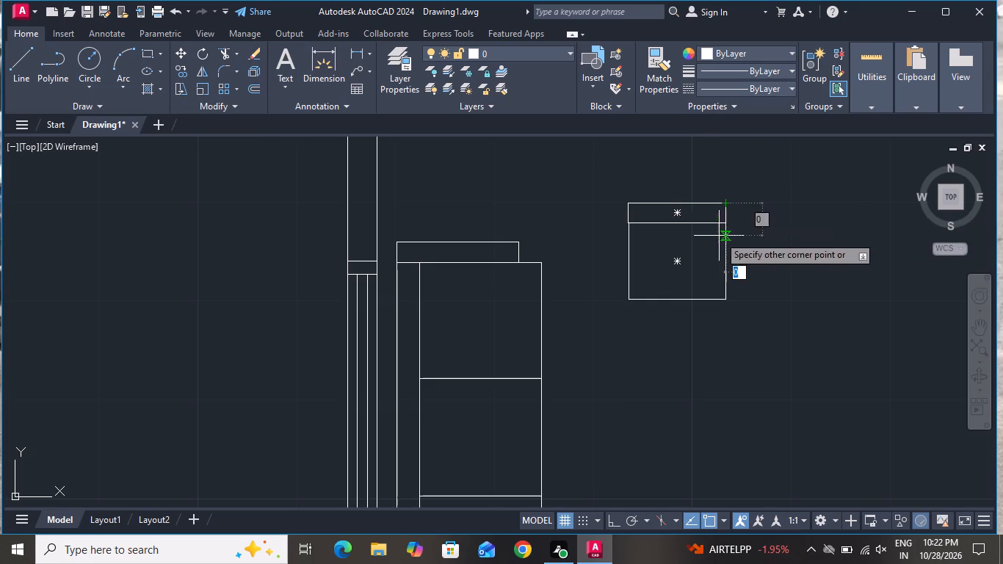
{"action": "left_click", "coordinate": [745, 285]}
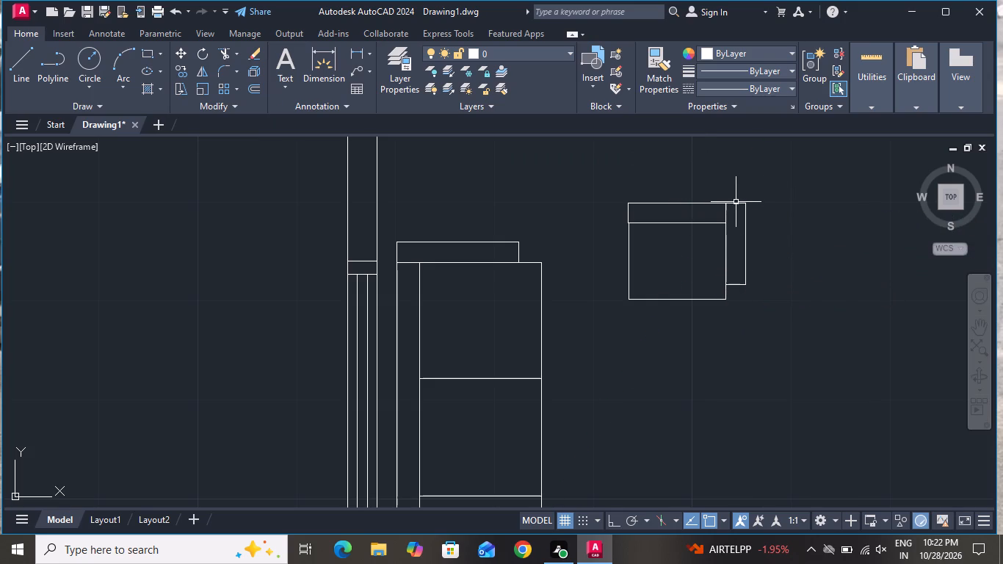
Copy the armchair's east armrest to its west side, placing its upper-right corner at the backrest's upper-left corner.
{"action": "left_click", "coordinate": [736, 202]}
{"action": "left_click", "coordinate": [184, 67]}
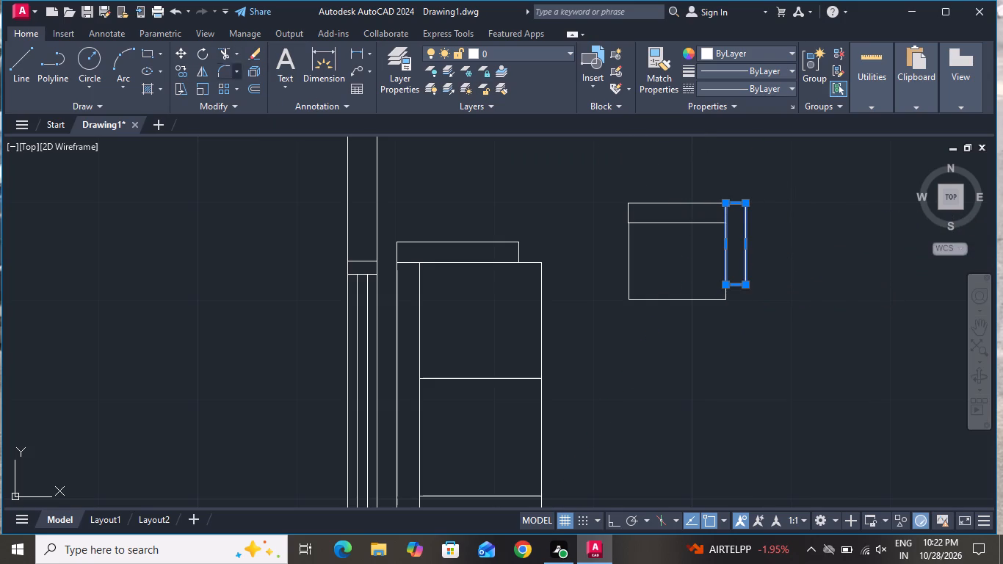
{"action": "left_click", "coordinate": [746, 207]}
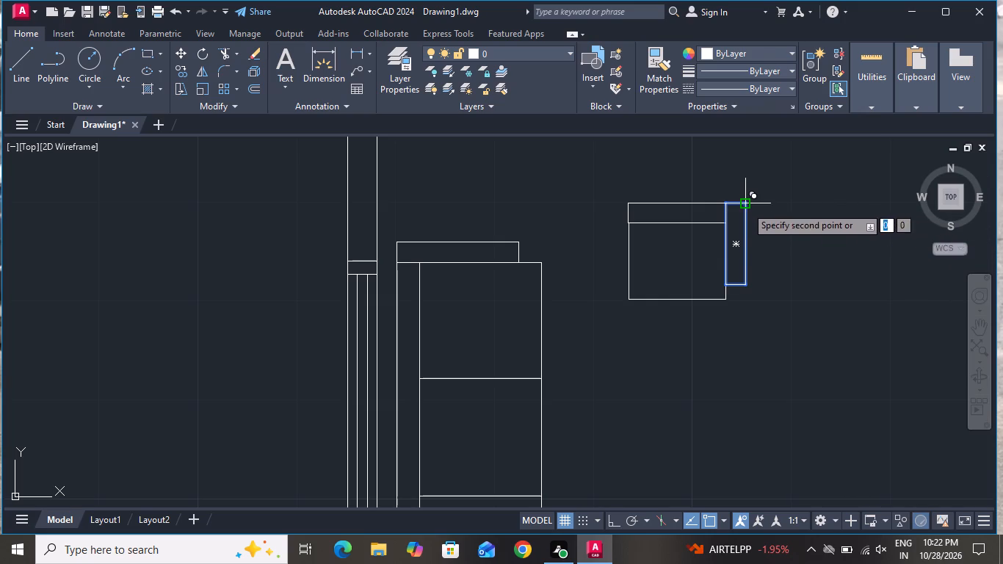
{"action": "left_click", "coordinate": [623, 203]}
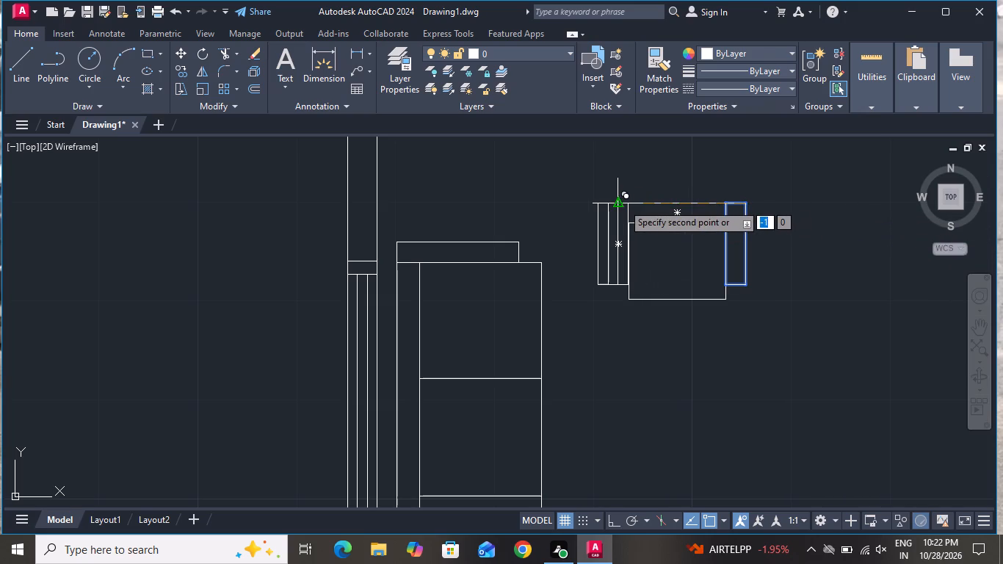
{"action": "right_click", "coordinate": [623, 203]}
{"action": "left_click", "coordinate": [644, 220]}
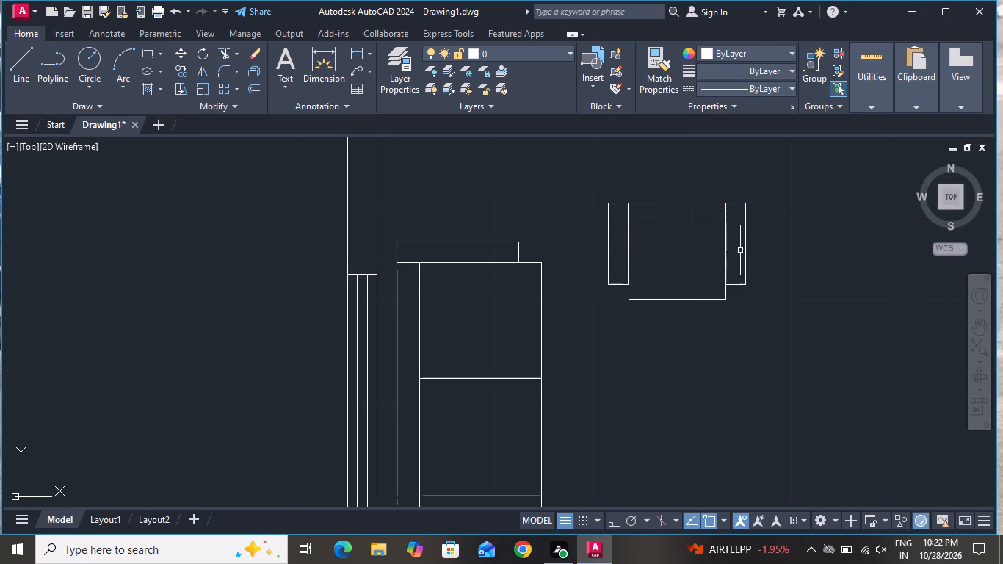
Draw a vertical line across the sofa's seats, from the upper armrest's inner front corner down to the lower armrest.
{"action": "scroll", "coordinate": [767, 250], "scroll_direction": "down", "scroll_amount": 1}
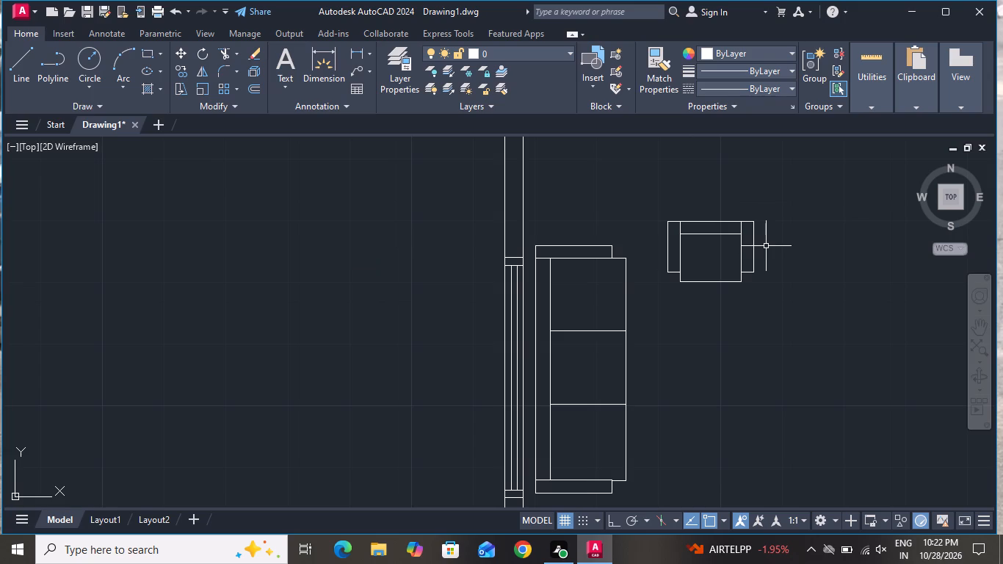
{"action": "left_click", "coordinate": [14, 63]}
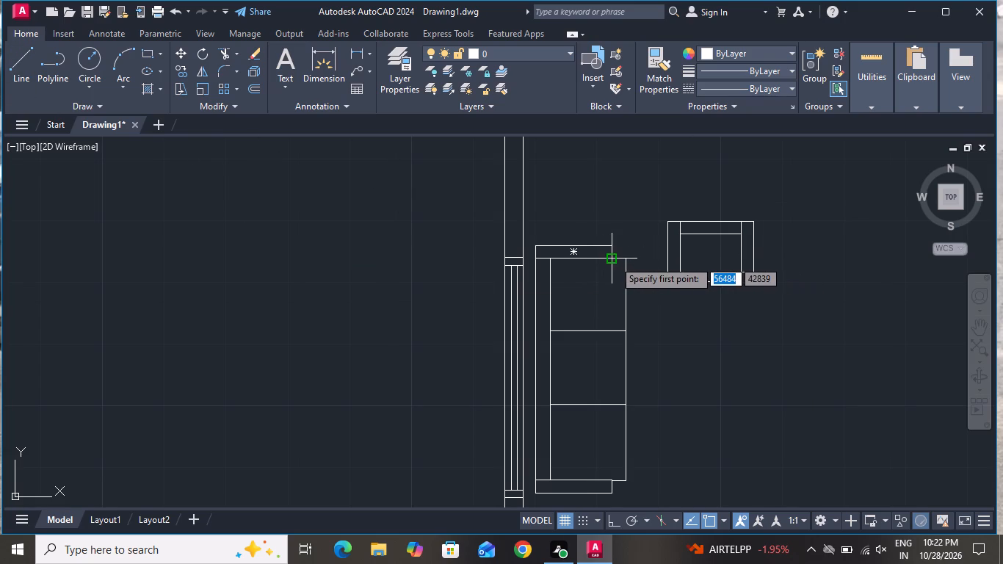
{"action": "left_click", "coordinate": [615, 260]}
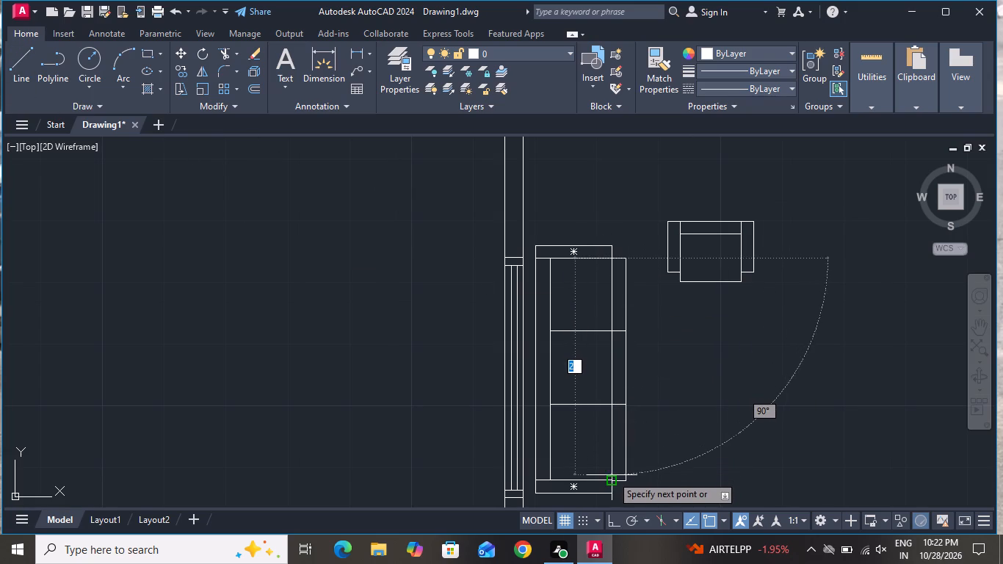
{"action": "left_click", "coordinate": [612, 475]}
{"action": "right_click", "coordinate": [612, 476]}
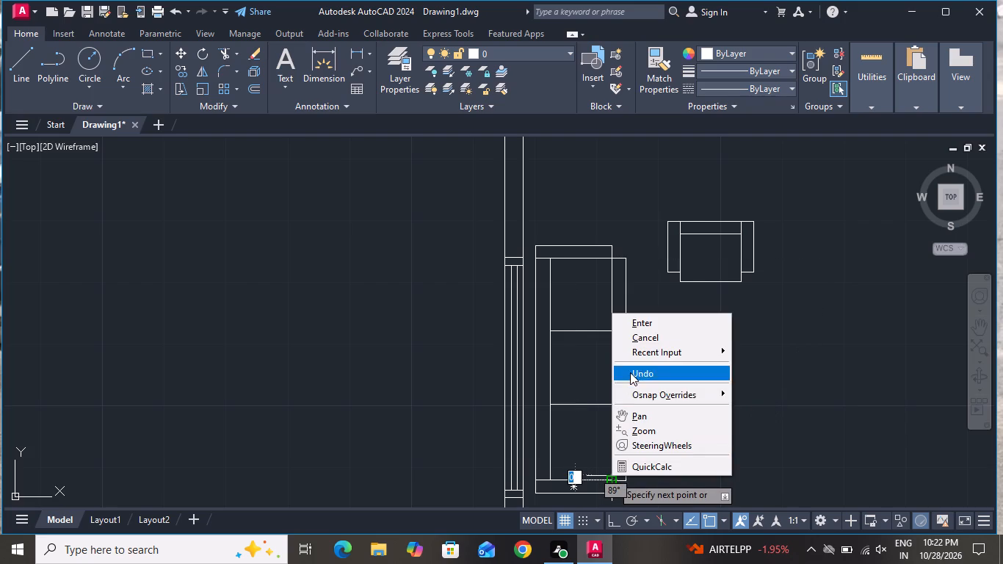
{"action": "left_click", "coordinate": [640, 344]}
{"action": "scroll", "coordinate": [642, 350], "scroll_direction": "down", "scroll_amount": 1}
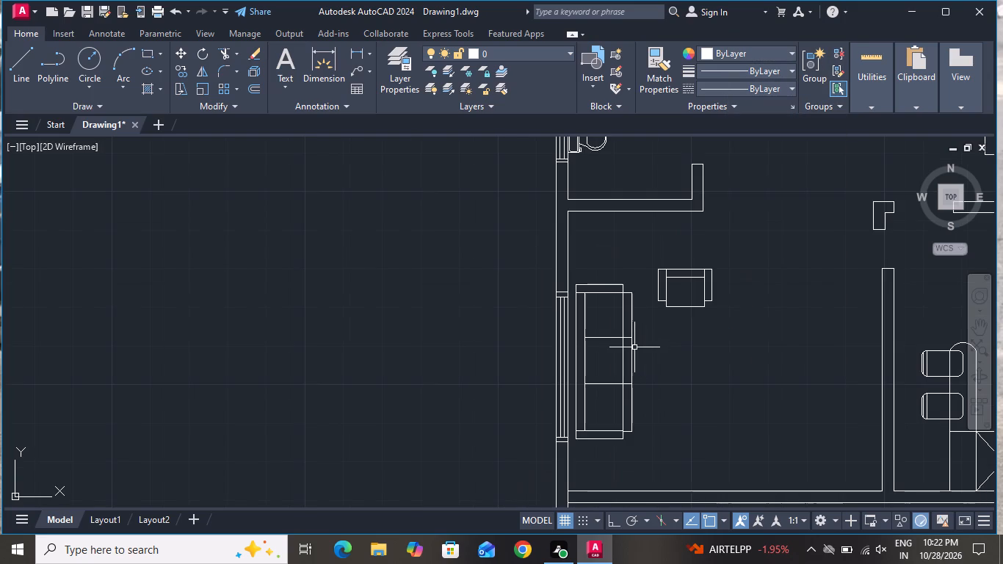
Draw a horizontal line across the armchair's seat just inside its front edge, spanning the full seat width.
{"action": "left_click", "coordinate": [8, 55]}
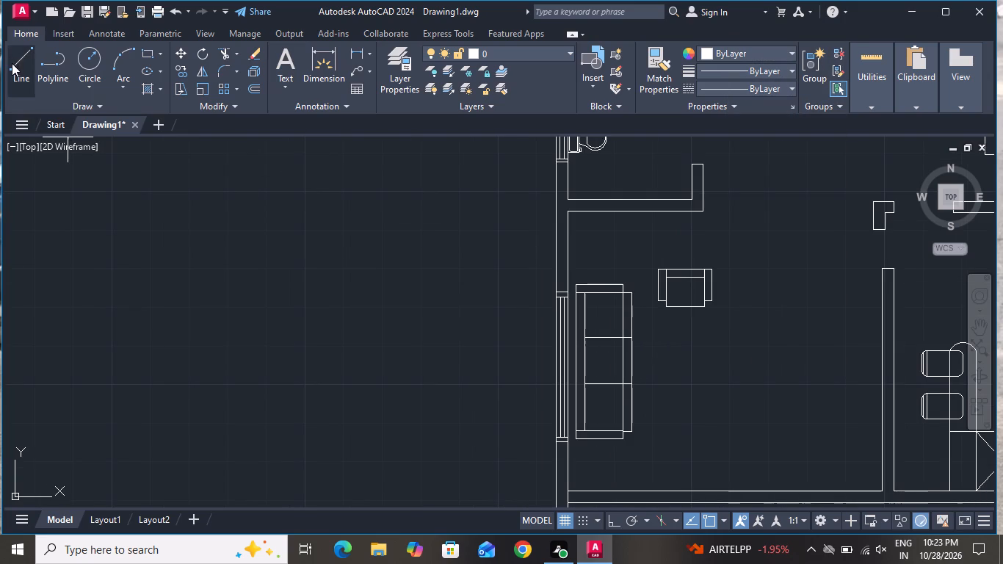
{"action": "scroll", "coordinate": [722, 305], "scroll_direction": "up", "scroll_amount": 3}
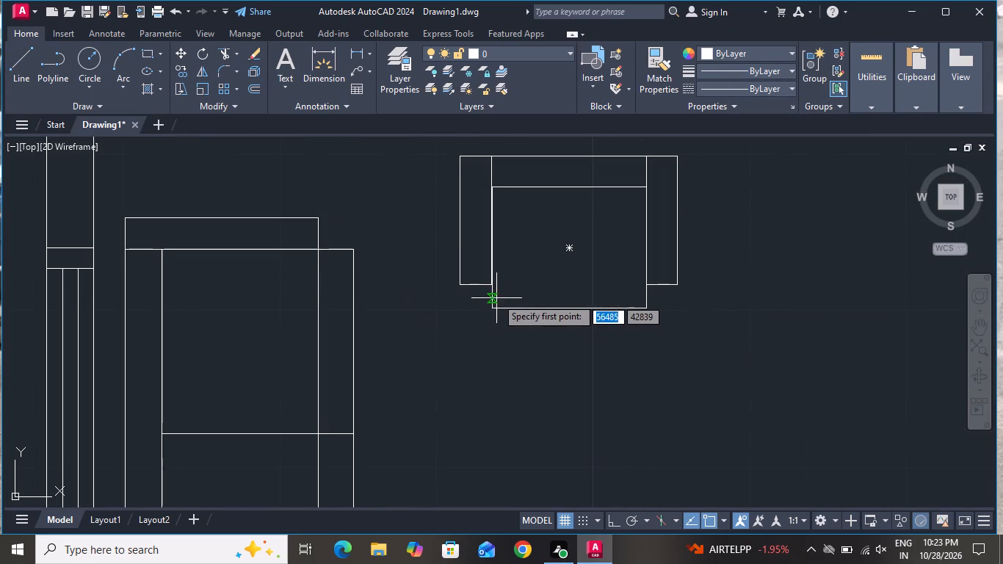
{"action": "left_click", "coordinate": [493, 293]}
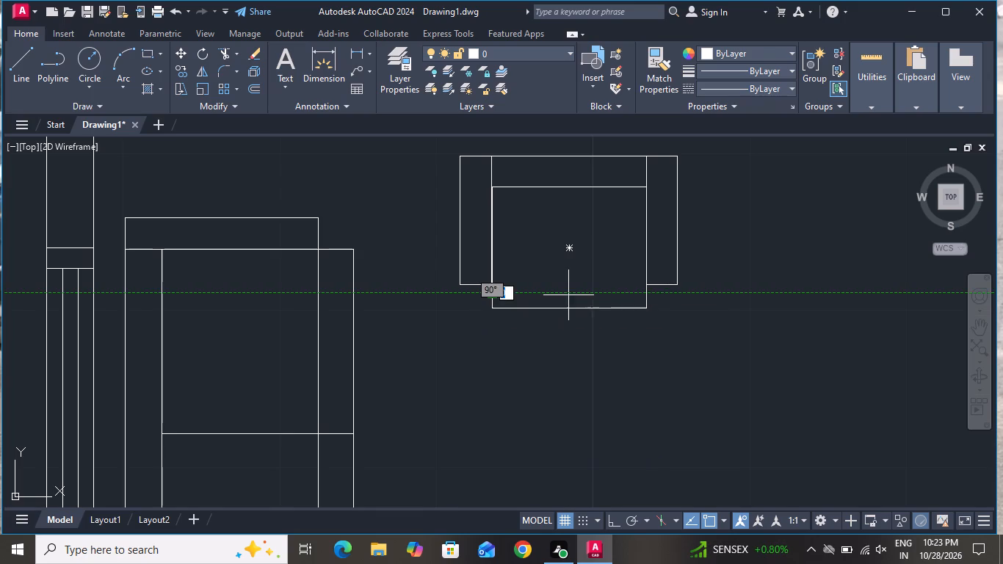
{"action": "left_click", "coordinate": [644, 293]}
{"action": "right_click", "coordinate": [644, 293]}
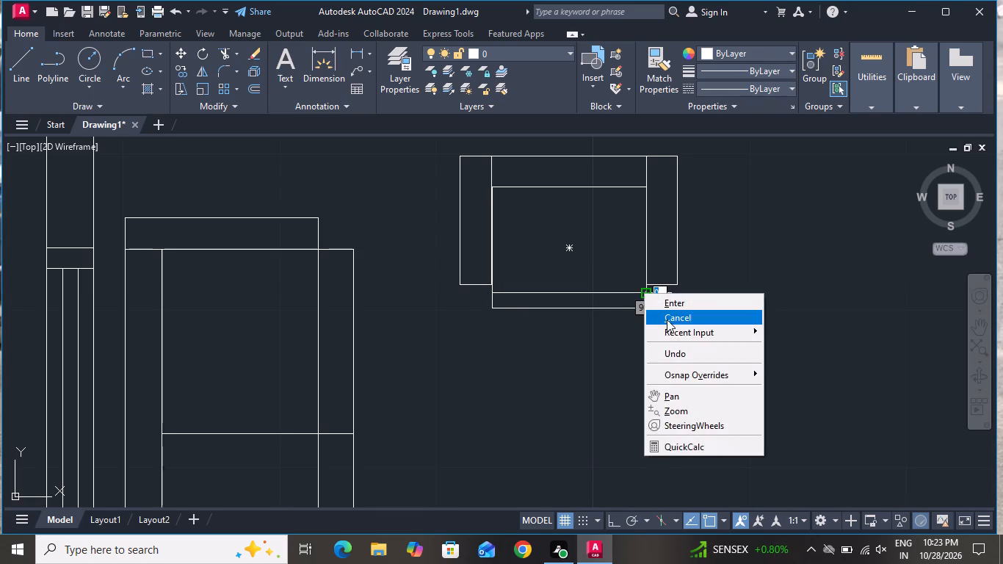
{"action": "left_click", "coordinate": [667, 318]}
Mirror the whole armchair about a horizontal line through its front edge's midpoint with Ortho on, keeping the original.
{"action": "scroll", "coordinate": [606, 388], "scroll_direction": "down", "scroll_amount": 1}
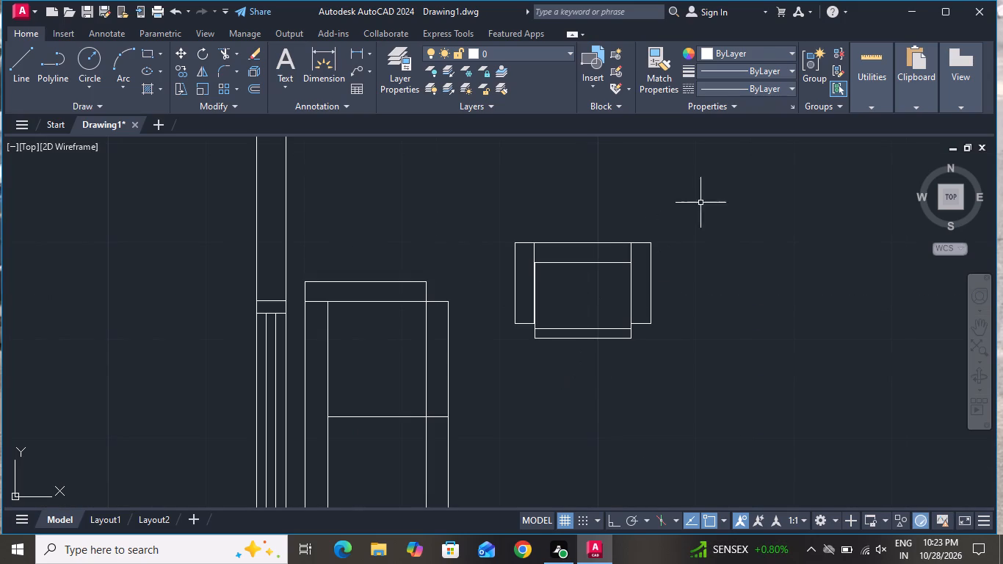
{"action": "left_click", "coordinate": [702, 200]}
{"action": "left_click", "coordinate": [493, 364]}
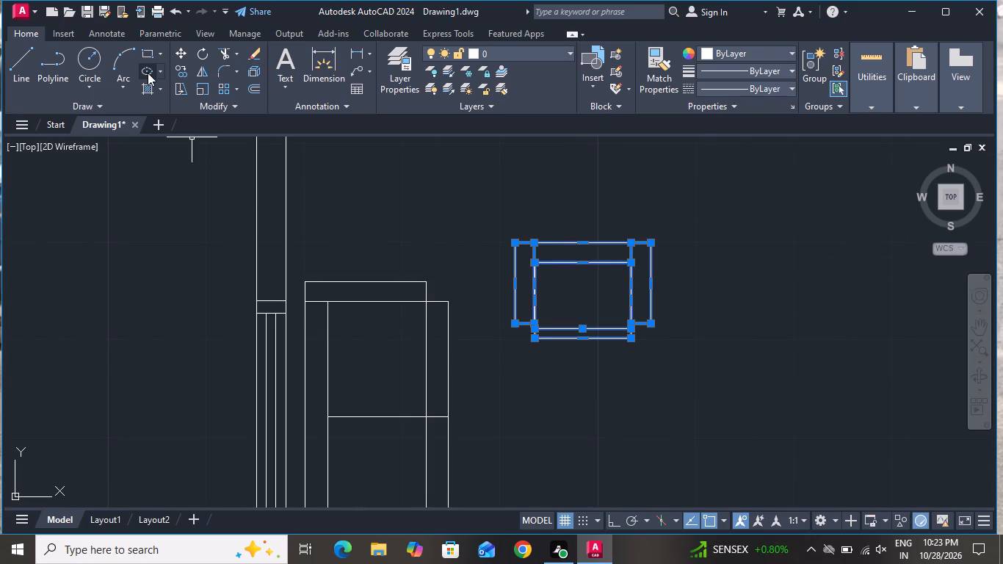
{"action": "type", "text": "mi"}
{"action": "key", "text": "space"}
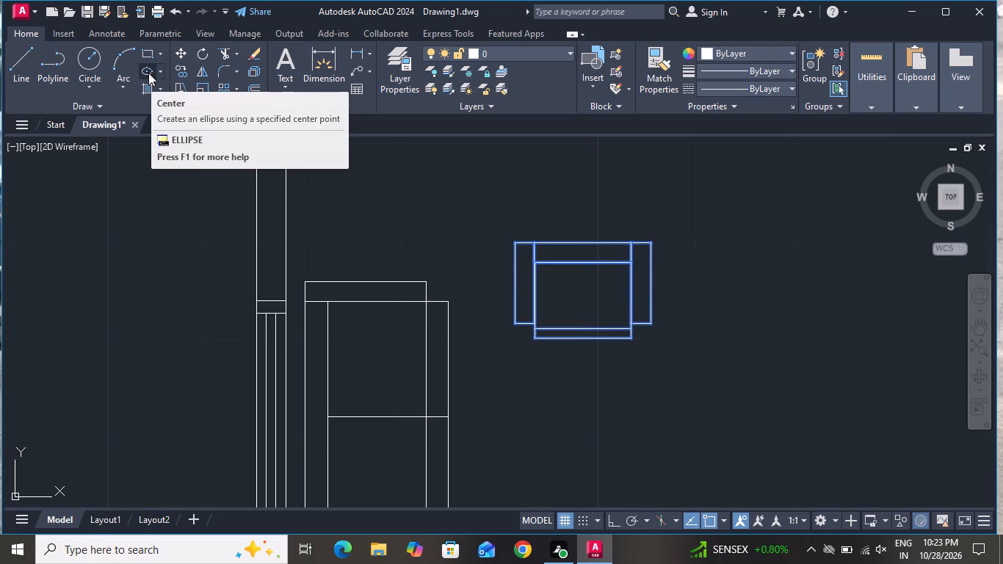
{"action": "left_click", "coordinate": [589, 339]}
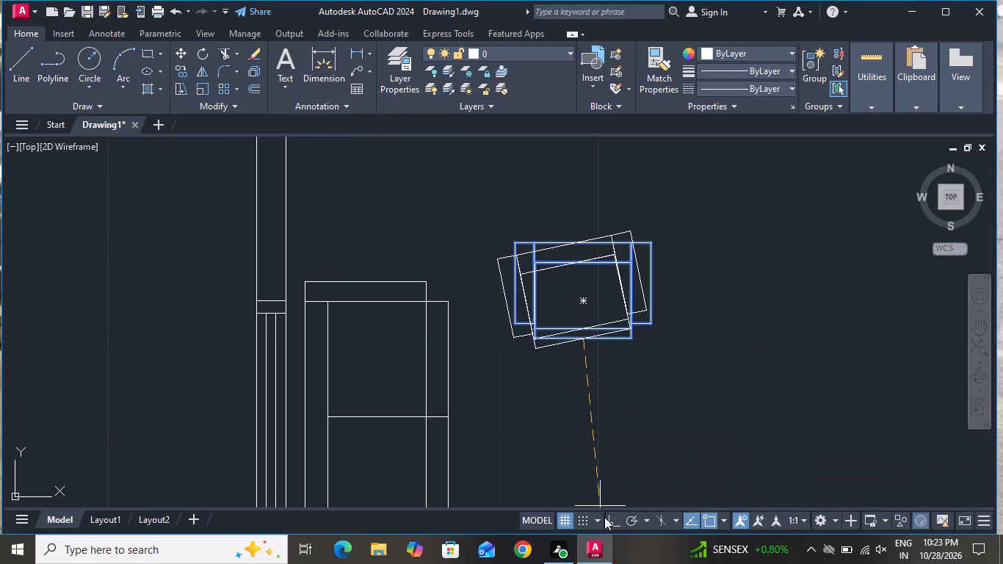
{"action": "left_click", "coordinate": [609, 517]}
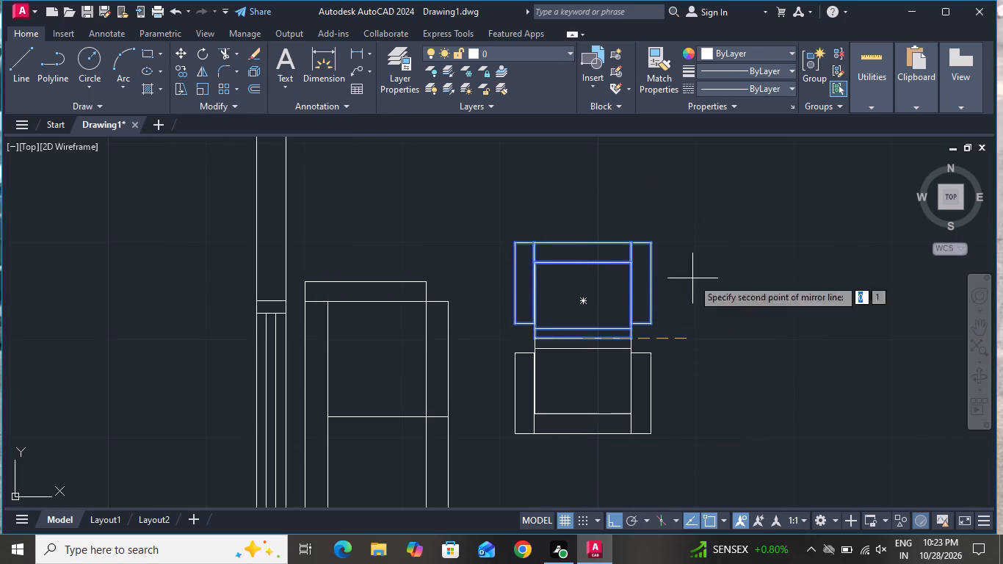
{"action": "left_click", "coordinate": [705, 357]}
{"action": "left_click_drag", "start_coordinate": [729, 405], "coordinate": [705, 357]}
Move the mirrored armchair straight south until its front edge is level with the sofa's south armrest.
{"action": "left_click_drag", "start_coordinate": [689, 347], "coordinate": [689, 350]}
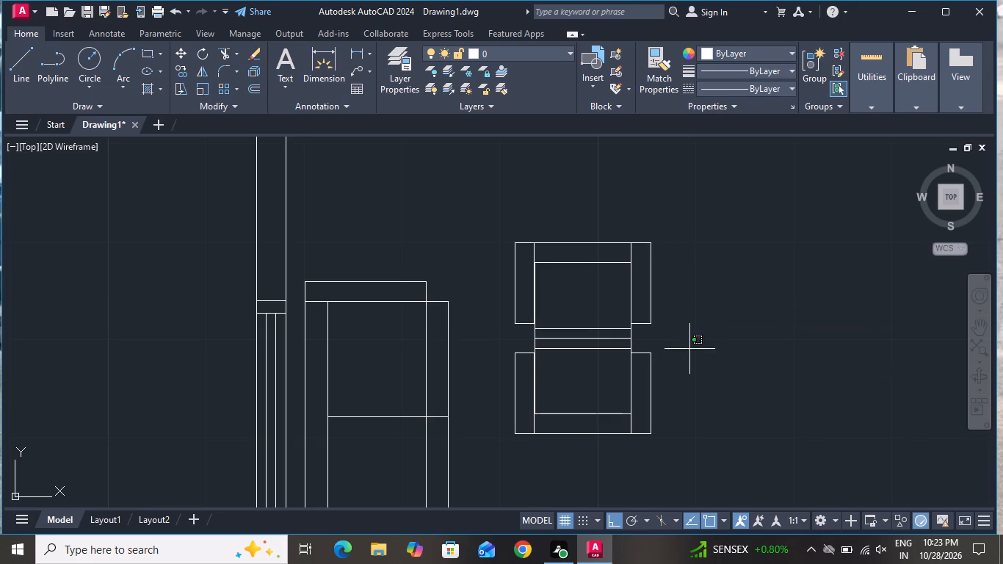
{"action": "left_click_drag", "start_coordinate": [689, 350], "coordinate": [689, 355]}
{"action": "left_click", "coordinate": [501, 436]}
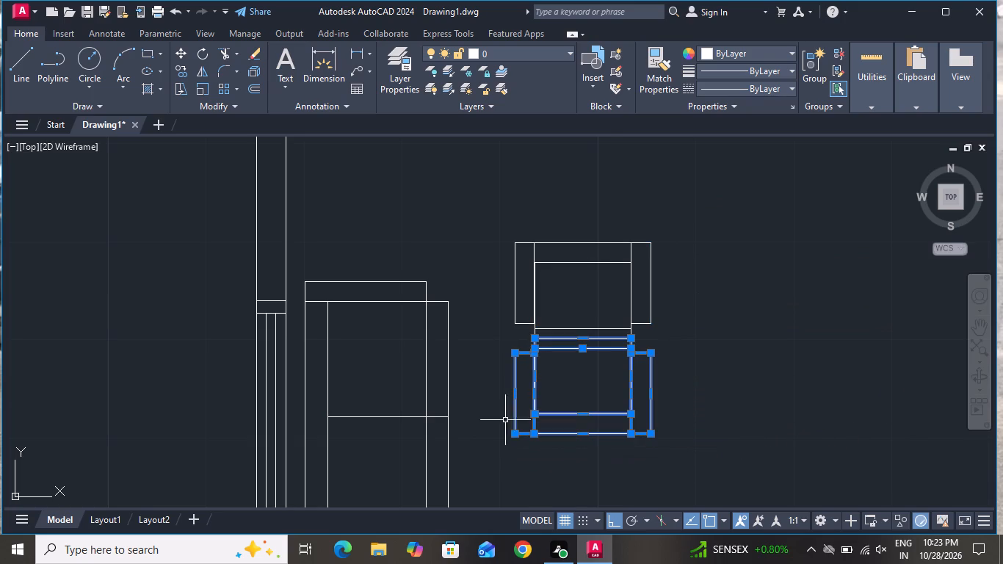
{"action": "left_click", "coordinate": [177, 54]}
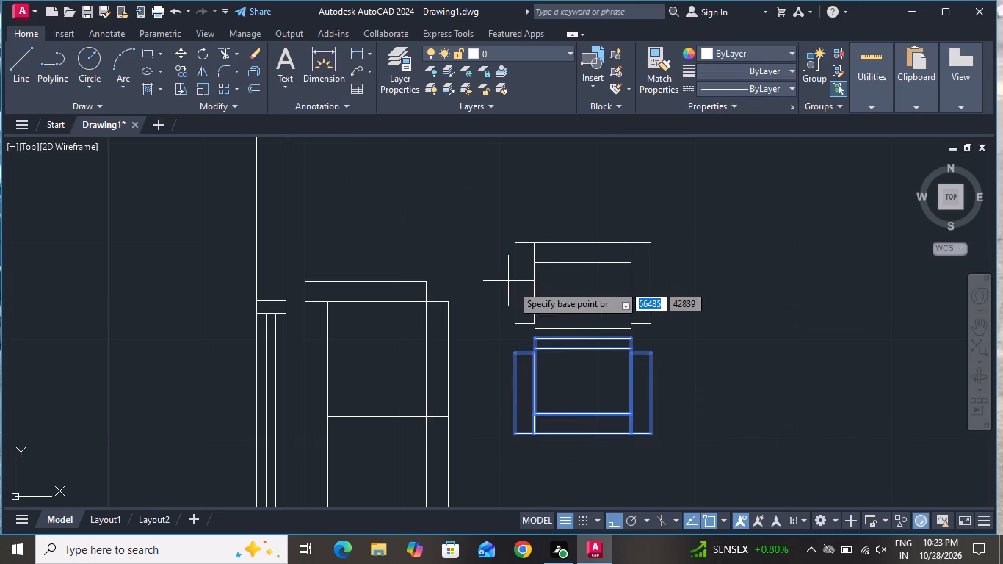
{"action": "left_click", "coordinate": [586, 339]}
{"action": "scroll", "coordinate": [595, 352], "scroll_direction": "down", "scroll_amount": 2}
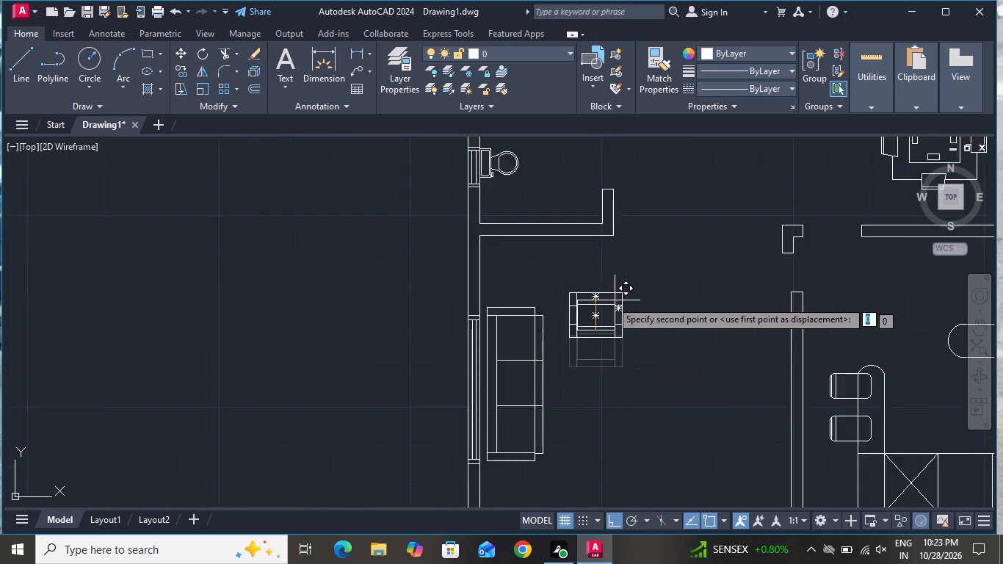
{"action": "scroll", "coordinate": [611, 298], "scroll_direction": "down", "scroll_amount": 1}
{"action": "scroll", "coordinate": [589, 382], "scroll_direction": "up", "scroll_amount": 2}
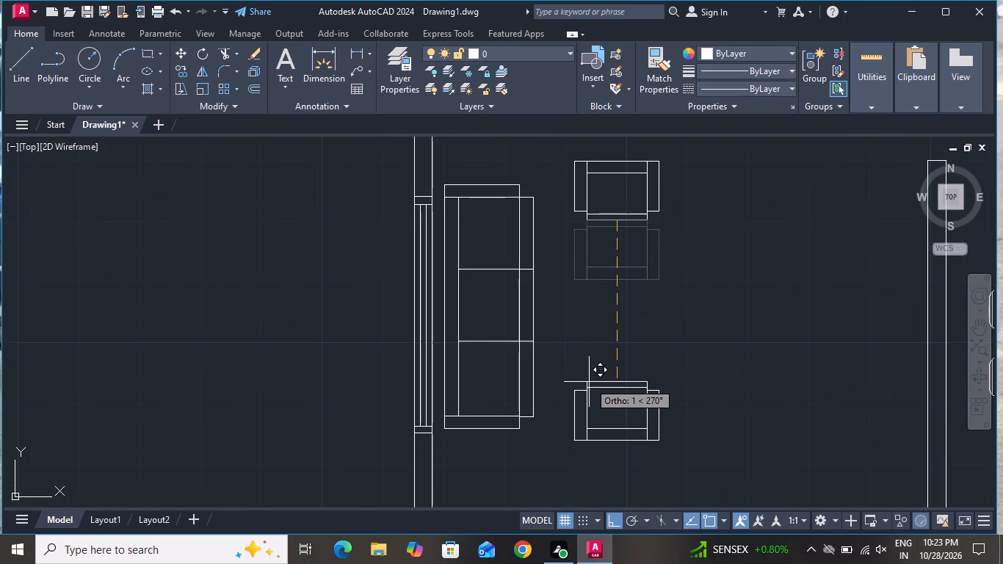
{"action": "left_click", "coordinate": [586, 419]}
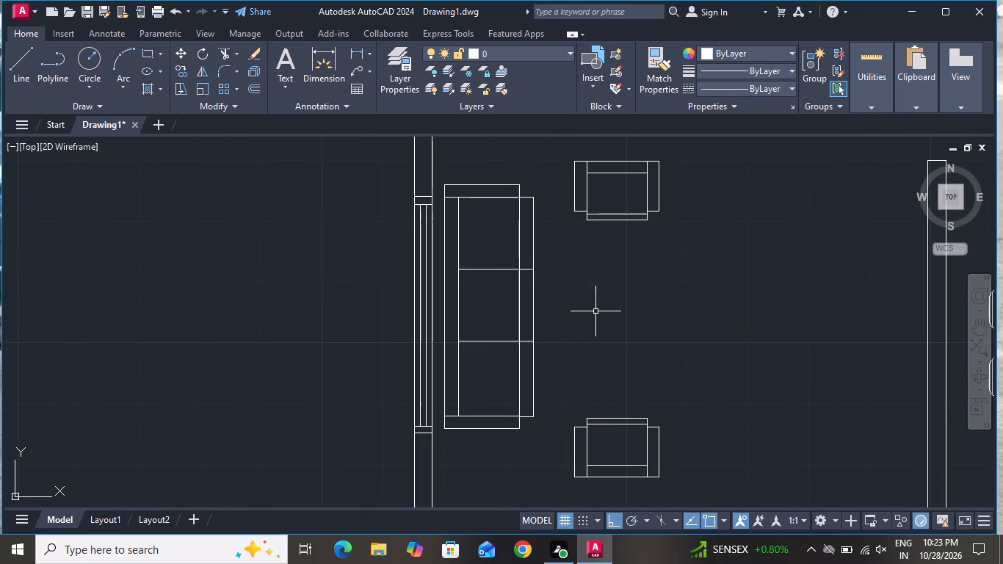
Move the original armchair slightly straight north, bringing its front edge level with the sofa's north armrest.
{"action": "scroll", "coordinate": [600, 294], "scroll_direction": "down", "scroll_amount": 2}
{"action": "left_click", "coordinate": [639, 231]}
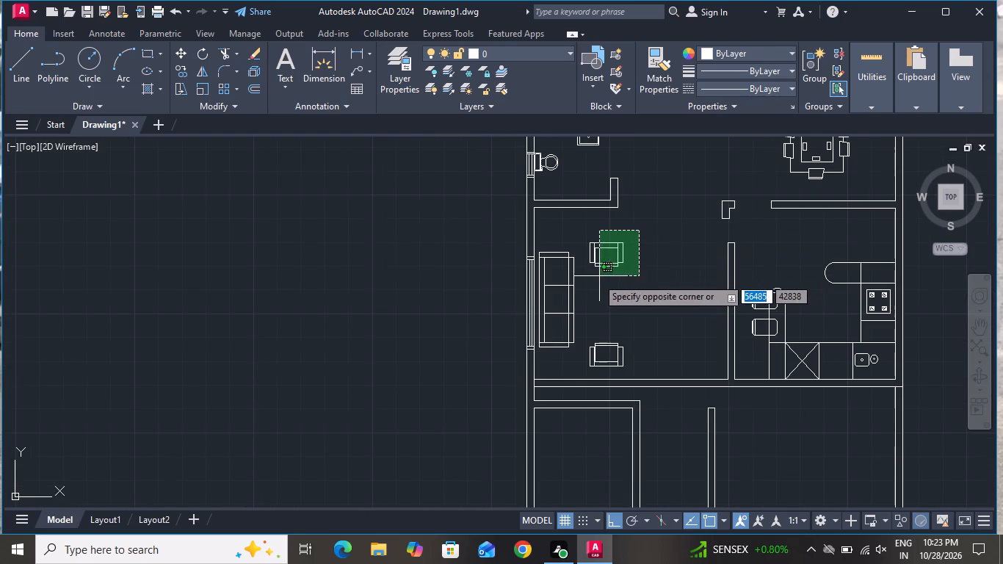
{"action": "left_click", "coordinate": [584, 281]}
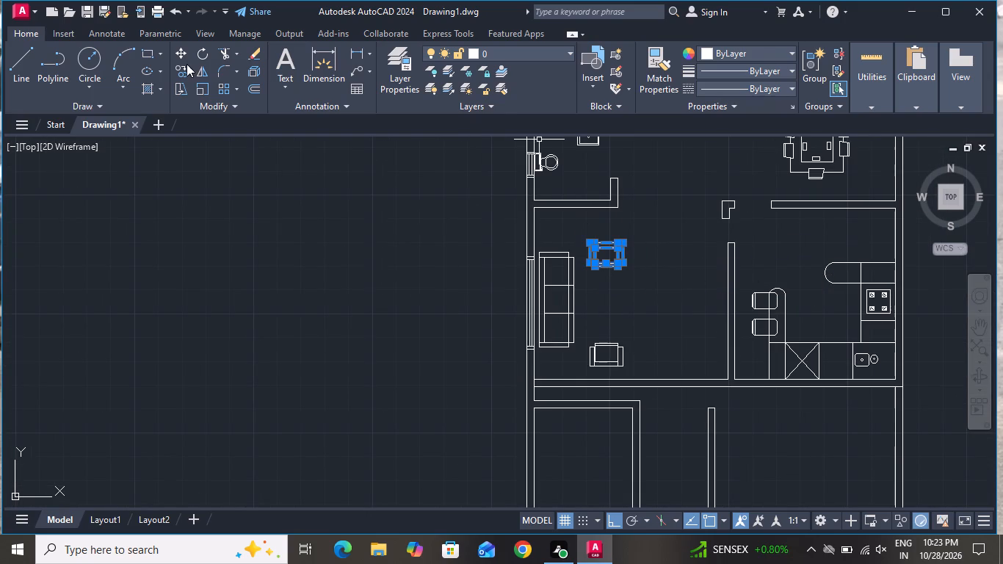
{"action": "left_click", "coordinate": [178, 51]}
{"action": "left_click", "coordinate": [608, 270]}
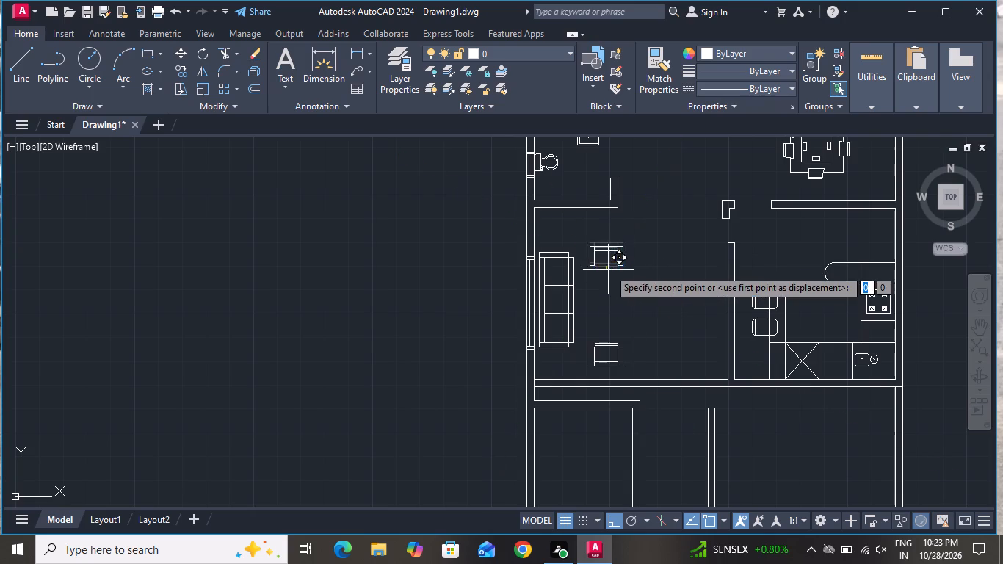
{"action": "left_click", "coordinate": [610, 253]}
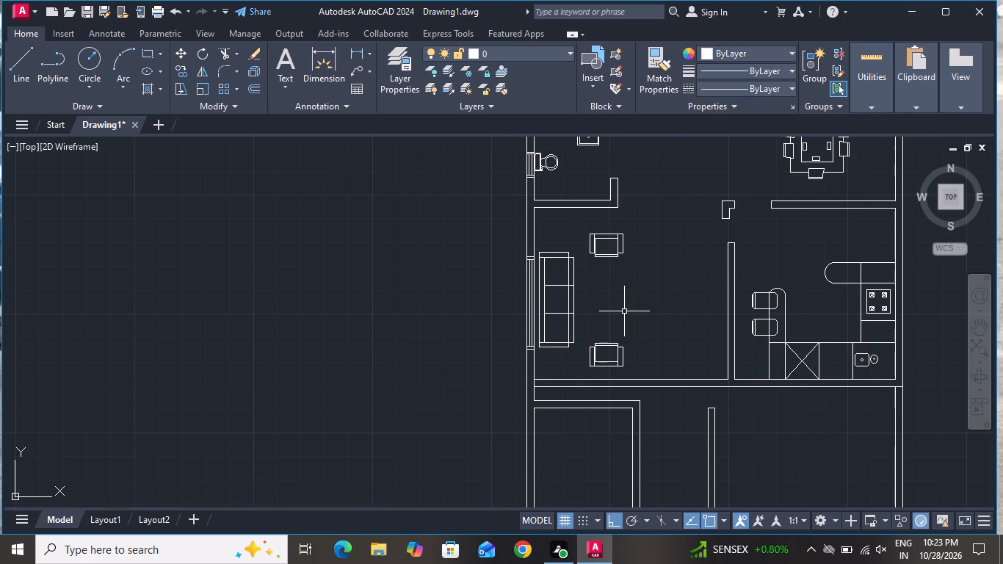
Draw a side table rectangle just north of the sofa, slightly narrower than the sofa's north armrest is long.
{"action": "left_click", "coordinate": [148, 51]}
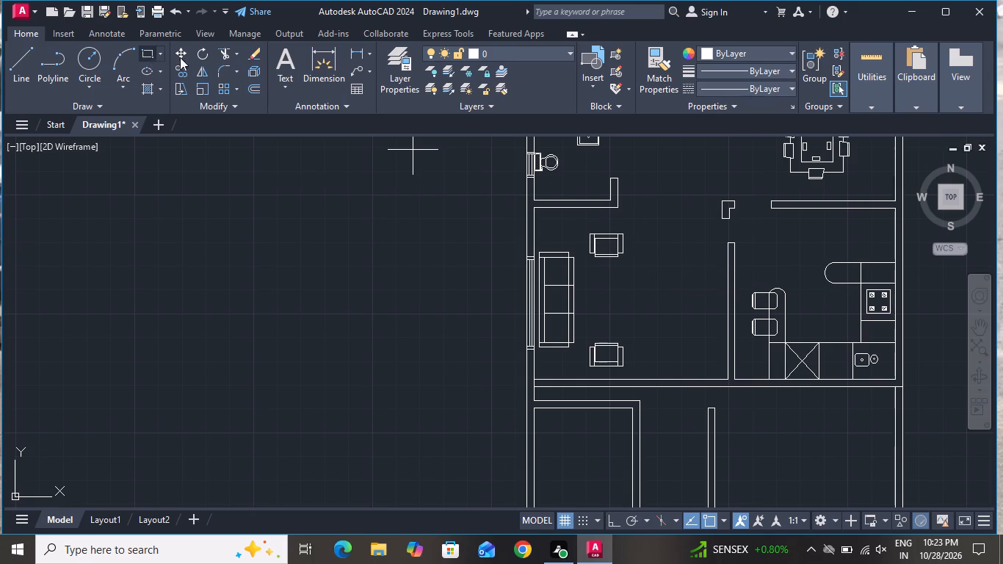
{"action": "scroll", "coordinate": [579, 229], "scroll_direction": "up", "scroll_amount": 2}
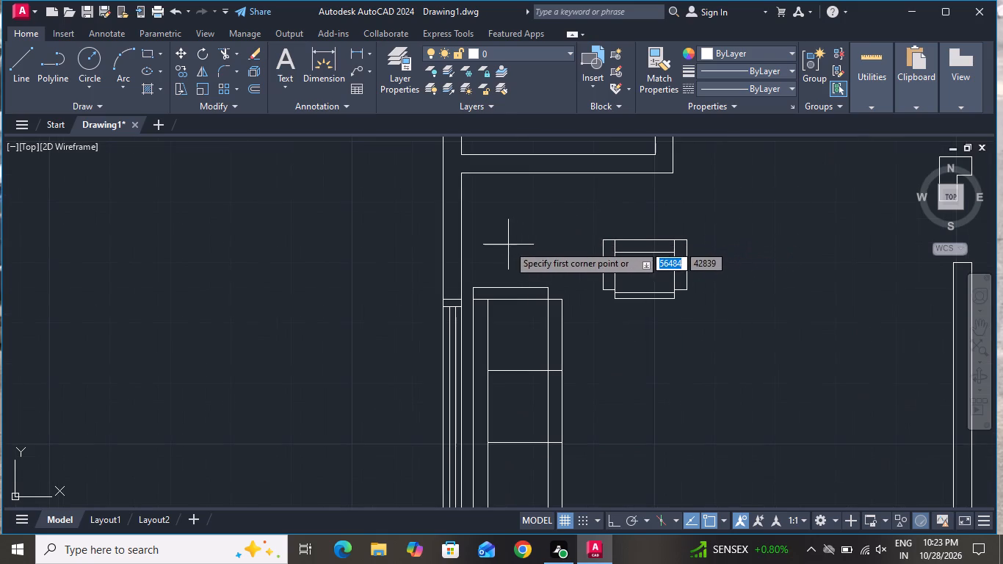
{"action": "left_click", "coordinate": [482, 231]}
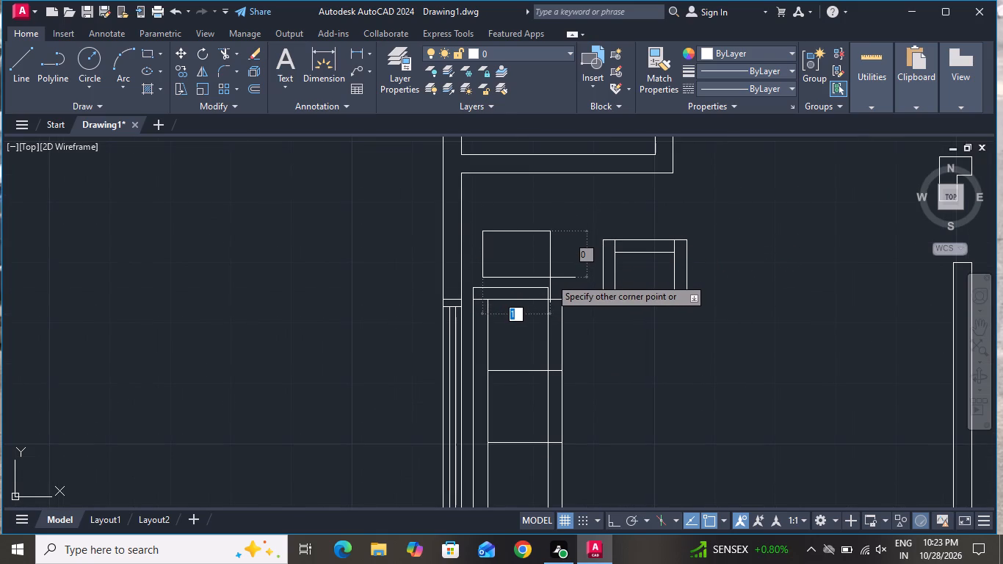
{"action": "left_click", "coordinate": [550, 277]}
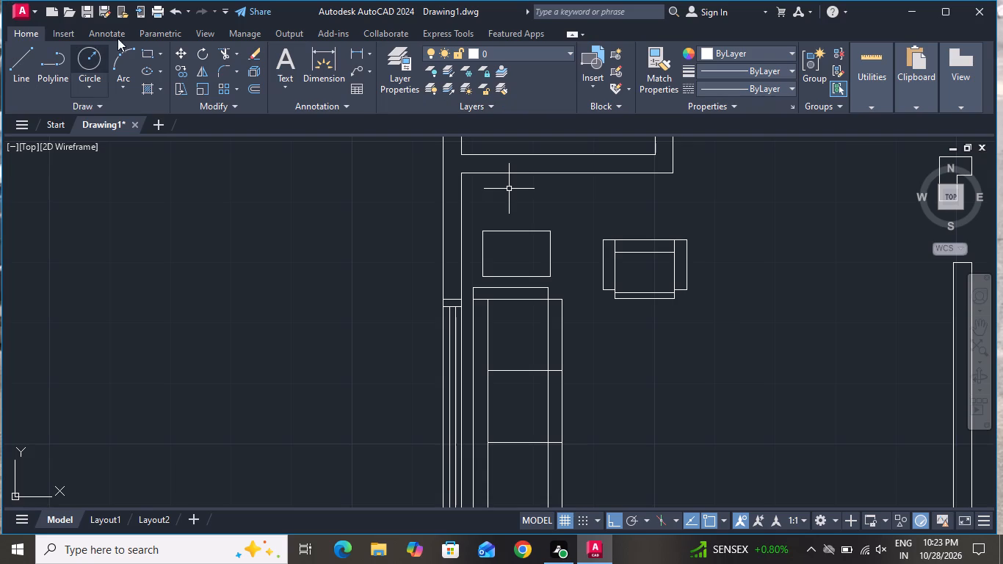
Draw a circle at the side table's centre, with a diameter about two-thirds of the table's depth.
{"action": "left_click", "coordinate": [90, 54]}
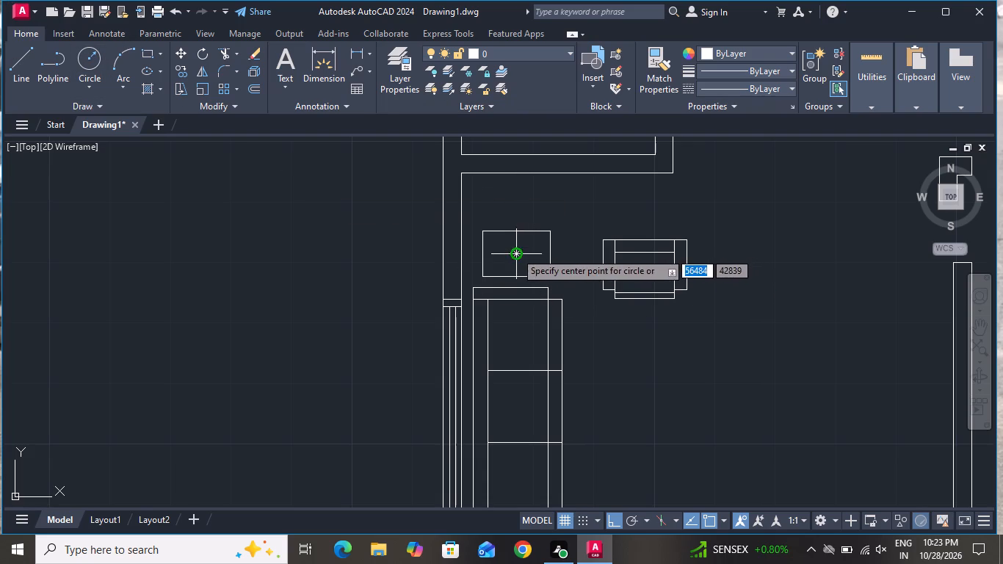
{"action": "left_click", "coordinate": [515, 253]}
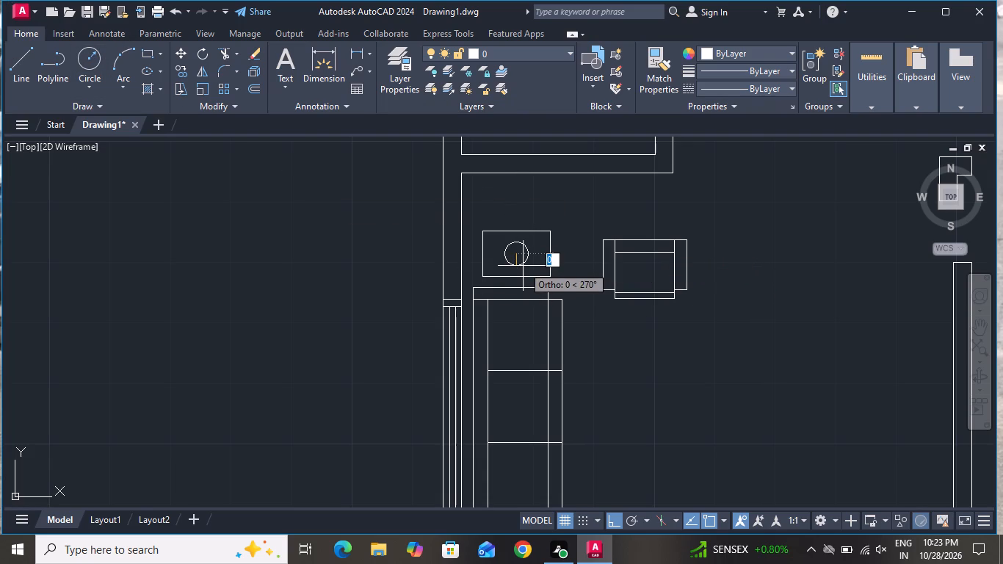
{"action": "left_click", "coordinate": [524, 269]}
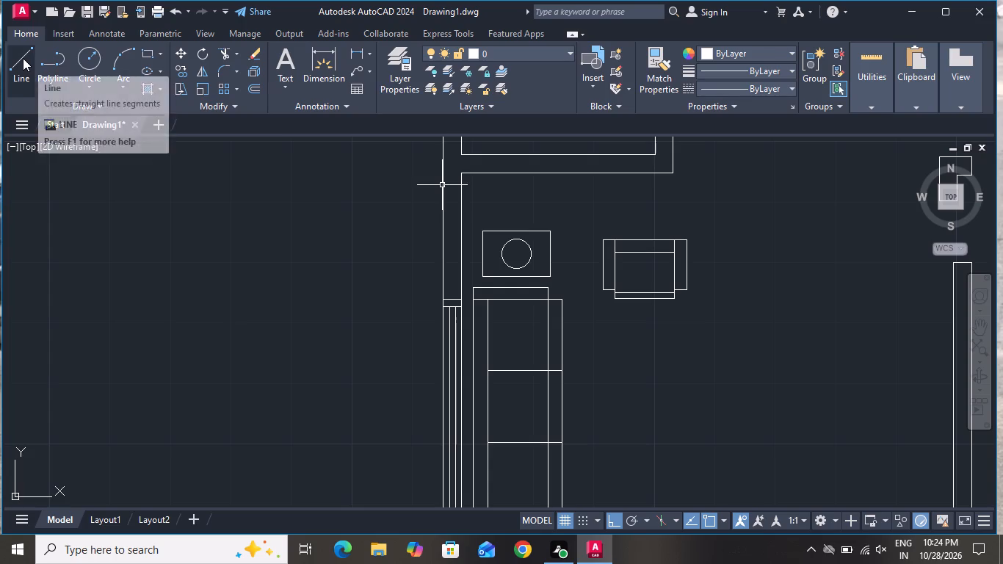
Draw vertical and horizontal lines crossing at the circle's centre, each extending a little beyond the circle inside the table.
{"action": "left_click", "coordinate": [23, 58]}
{"action": "scroll", "coordinate": [518, 257], "scroll_direction": "up", "scroll_amount": 2}
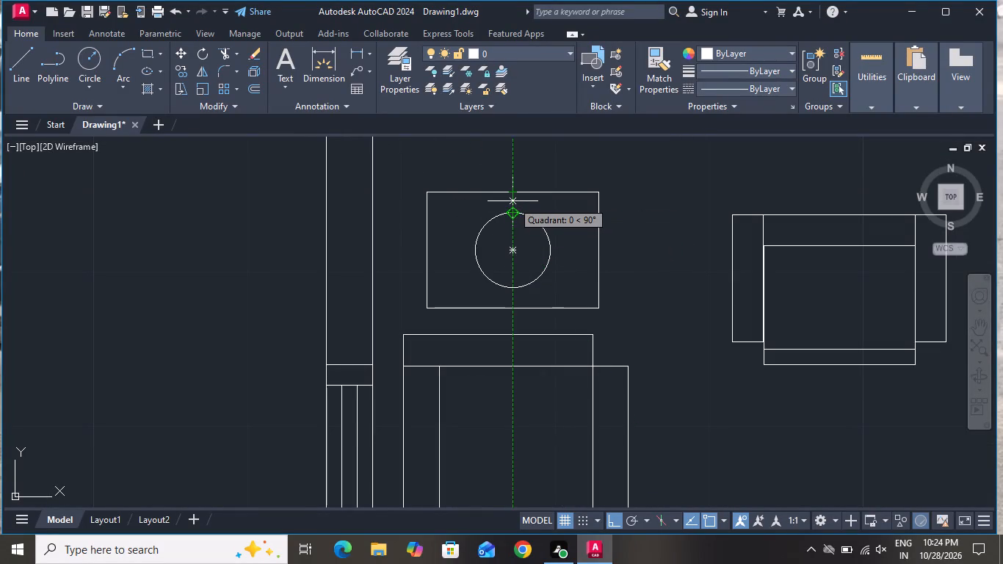
{"action": "left_click", "coordinate": [513, 201]}
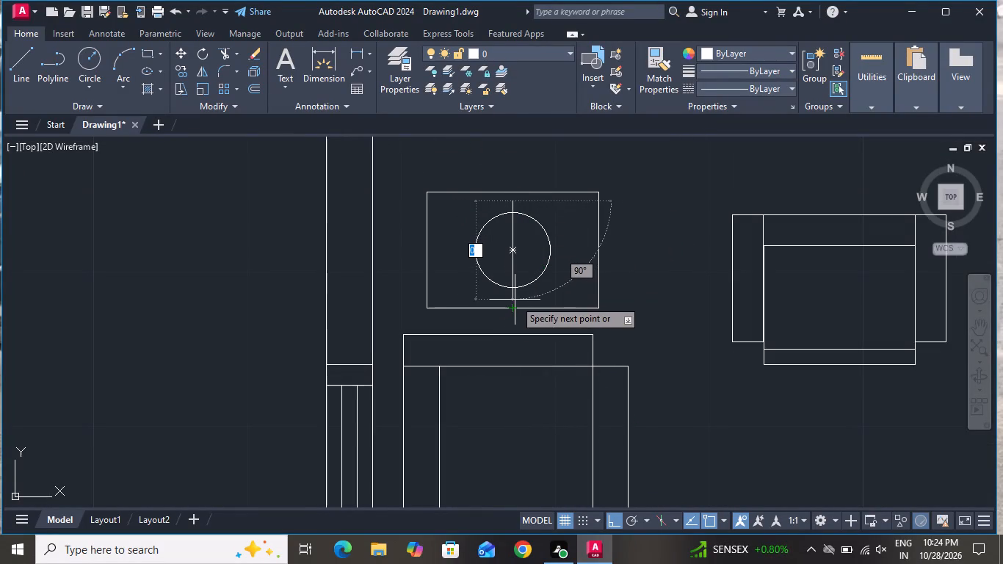
{"action": "left_click", "coordinate": [515, 297]}
{"action": "right_click", "coordinate": [515, 297]}
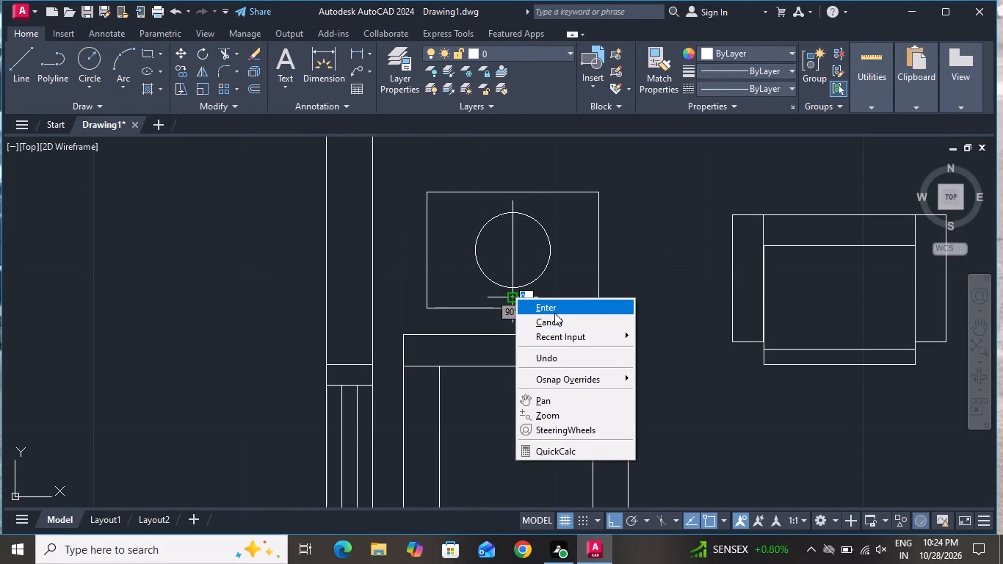
{"action": "left_click", "coordinate": [554, 317]}
{"action": "left_click", "coordinate": [23, 55]}
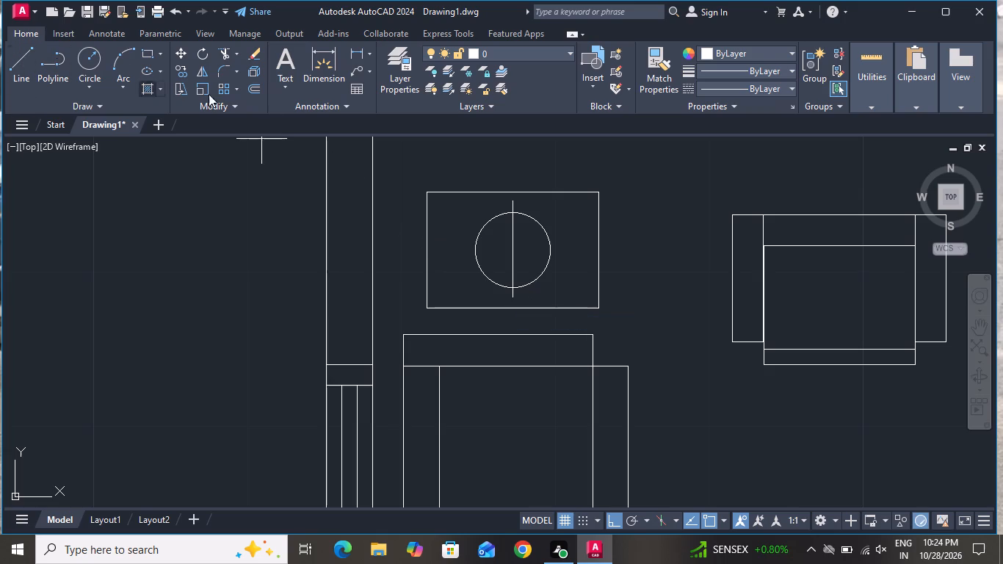
{"action": "left_click", "coordinate": [452, 249]}
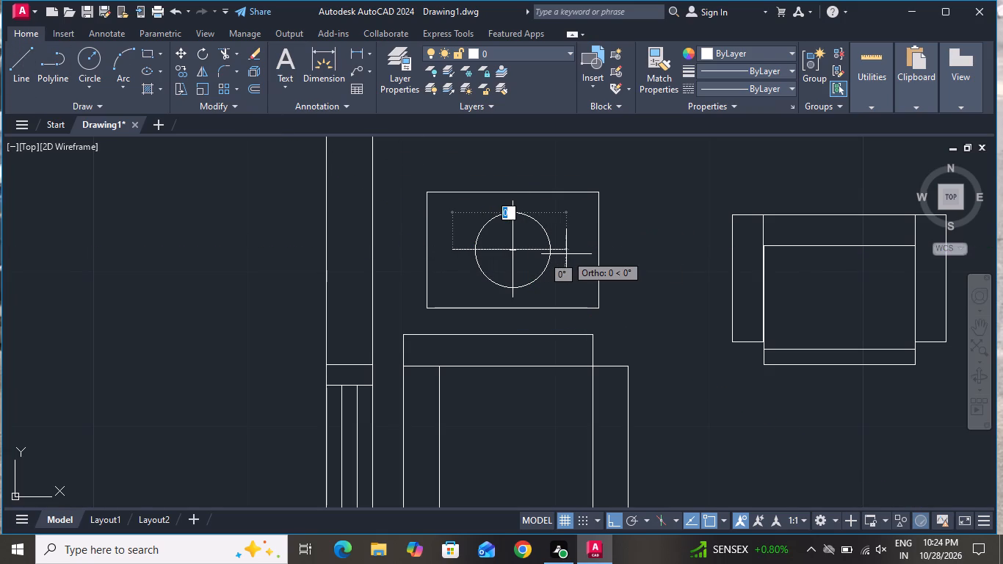
{"action": "left_click", "coordinate": [578, 254]}
{"action": "right_click", "coordinate": [578, 254]}
{"action": "left_click", "coordinate": [615, 275]}
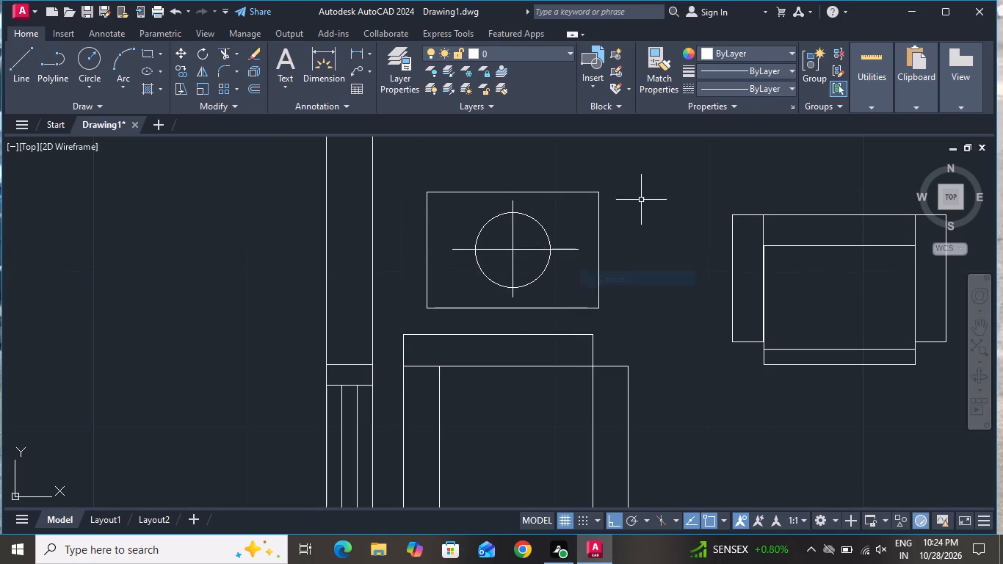
Copy the side table with its circle and cross lines, with Ortho off, to just south of the sofa's south armrest.
{"action": "left_click", "coordinate": [649, 169]}
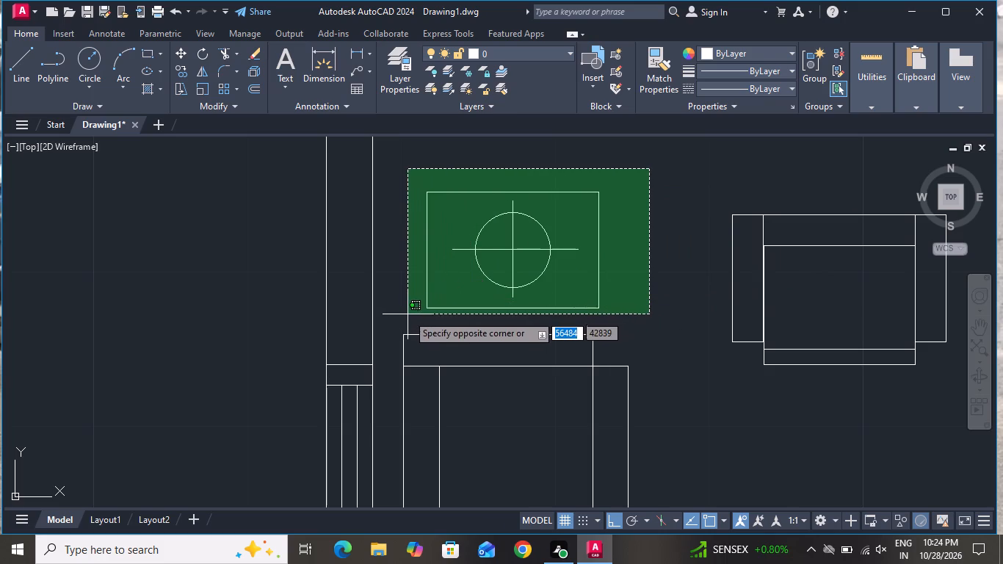
{"action": "left_click", "coordinate": [408, 314]}
{"action": "left_click", "coordinate": [181, 71]}
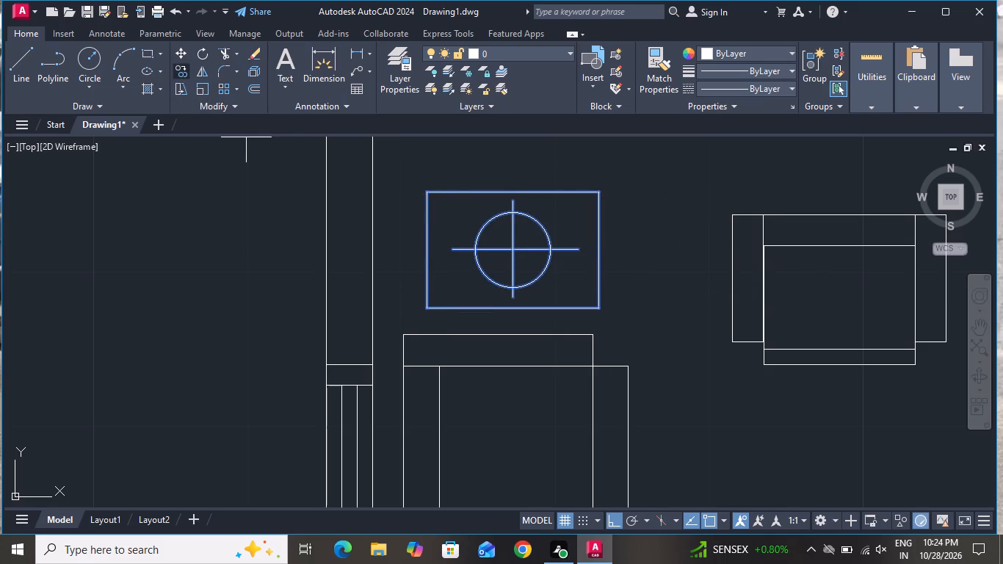
{"action": "left_click", "coordinate": [513, 247]}
{"action": "scroll", "coordinate": [585, 262], "scroll_direction": "down", "scroll_amount": 2}
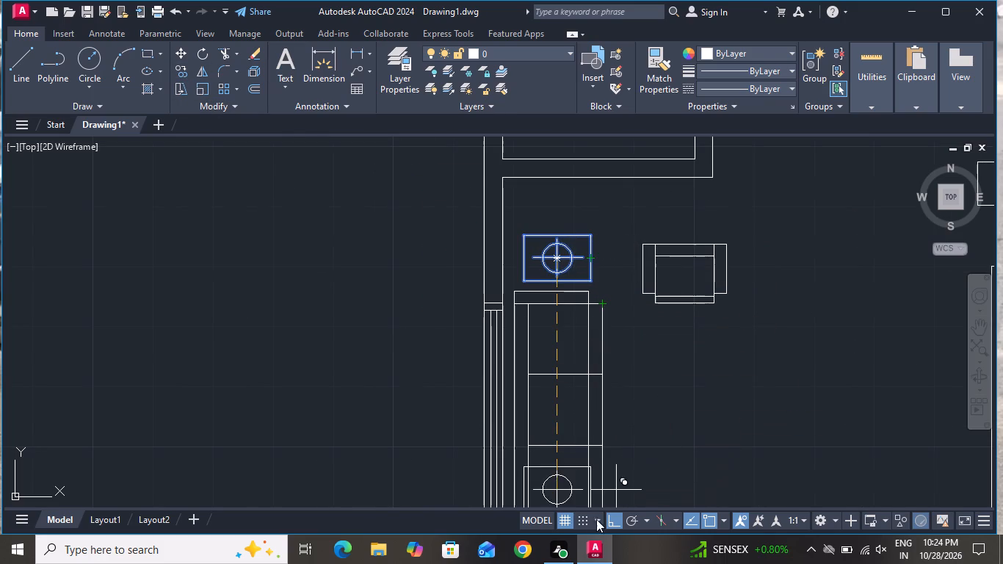
{"action": "left_click", "coordinate": [613, 527]}
{"action": "scroll", "coordinate": [569, 338], "scroll_direction": "down", "scroll_amount": 2}
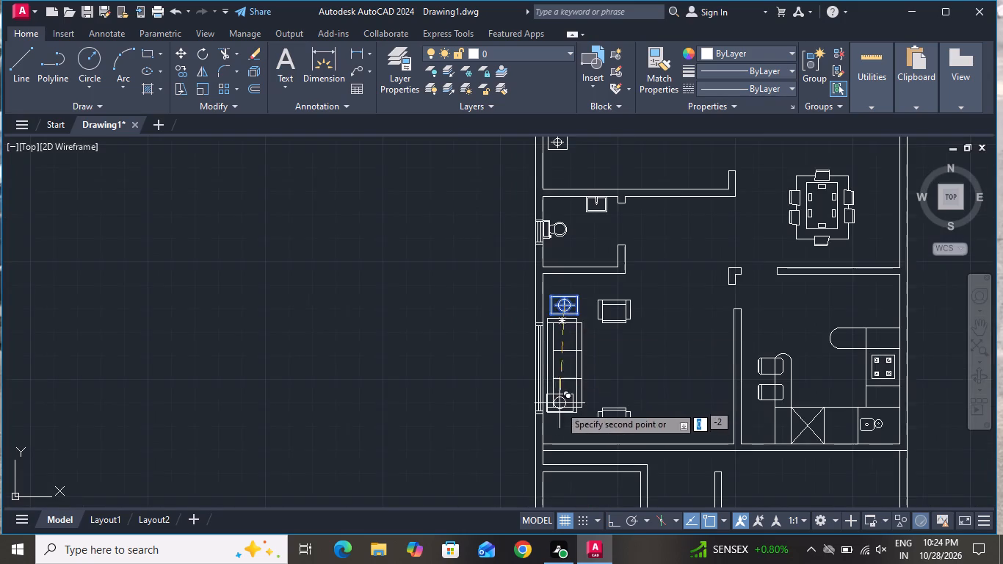
{"action": "scroll", "coordinate": [557, 417], "scroll_direction": "up", "scroll_amount": 3}
{"action": "scroll", "coordinate": [563, 438], "scroll_direction": "down", "scroll_amount": 1}
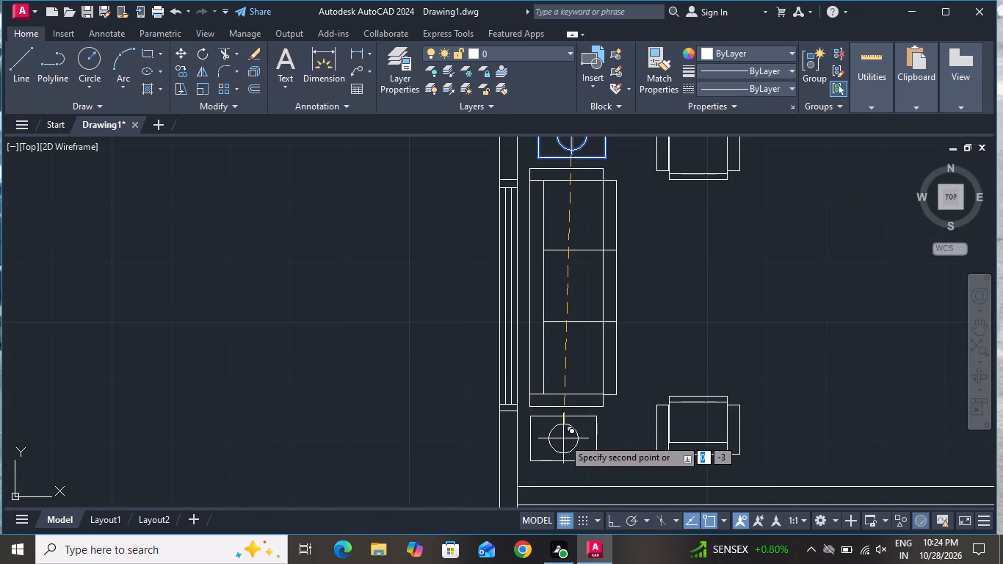
{"action": "left_click", "coordinate": [564, 440]}
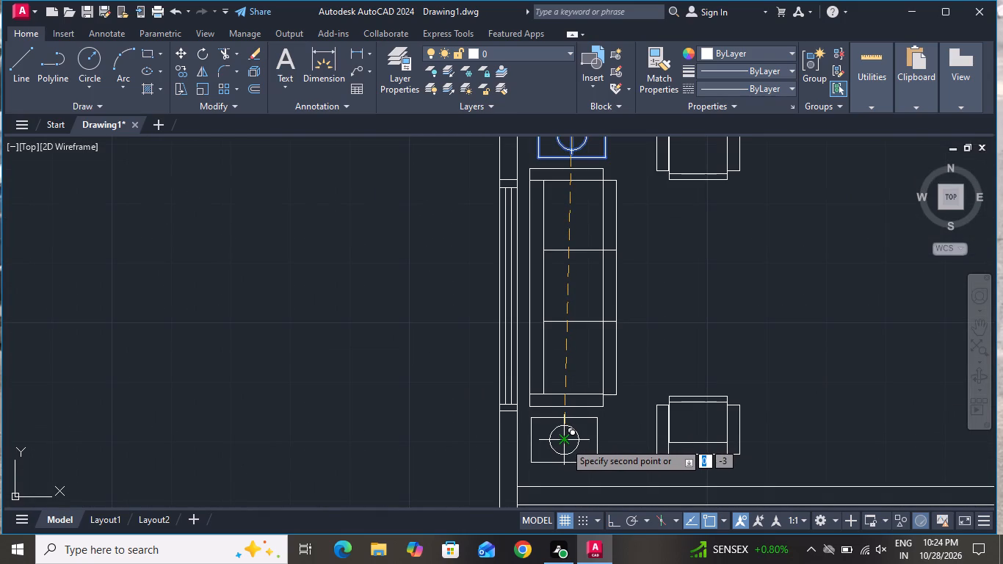
{"action": "right_click", "coordinate": [565, 442]}
{"action": "left_click", "coordinate": [606, 260]}
Move the north armchair a little west and slightly south, closer to the sofa.
{"action": "scroll", "coordinate": [607, 372], "scroll_direction": "down", "scroll_amount": 2}
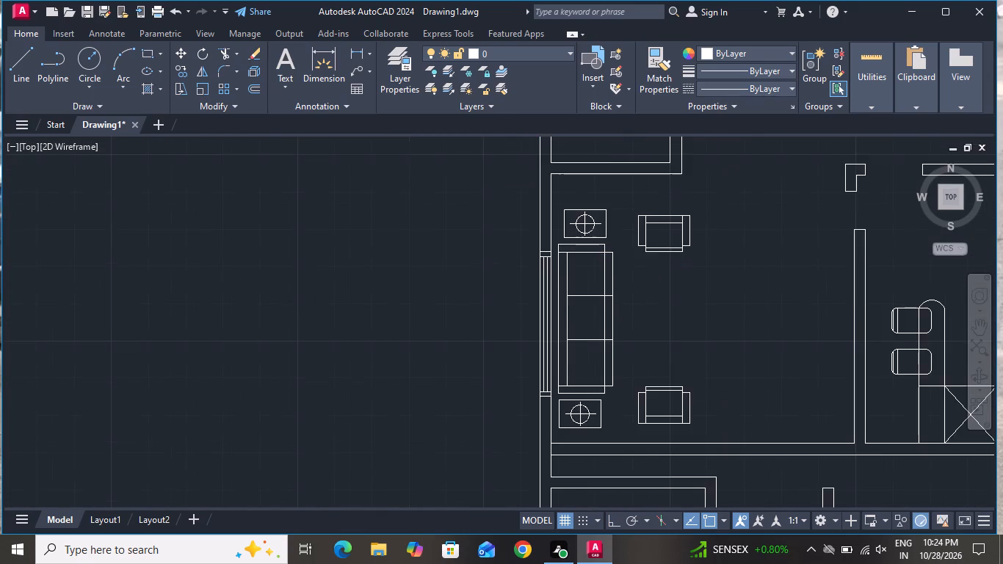
{"action": "scroll", "coordinate": [657, 350], "scroll_direction": "down", "scroll_amount": 1}
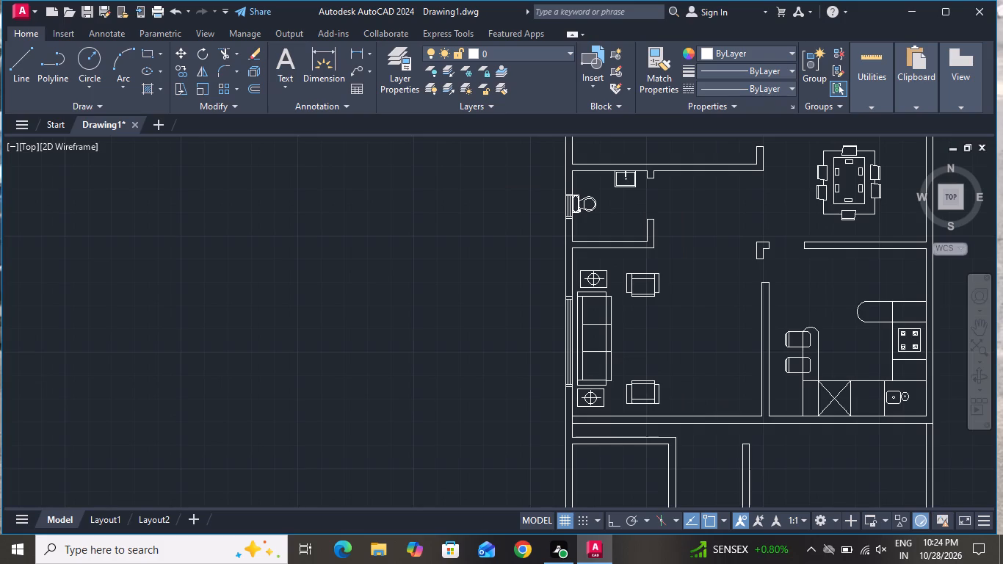
{"action": "scroll", "coordinate": [644, 288], "scroll_direction": "up", "scroll_amount": 2}
{"action": "scroll", "coordinate": [706, 313], "scroll_direction": "up", "scroll_amount": 1}
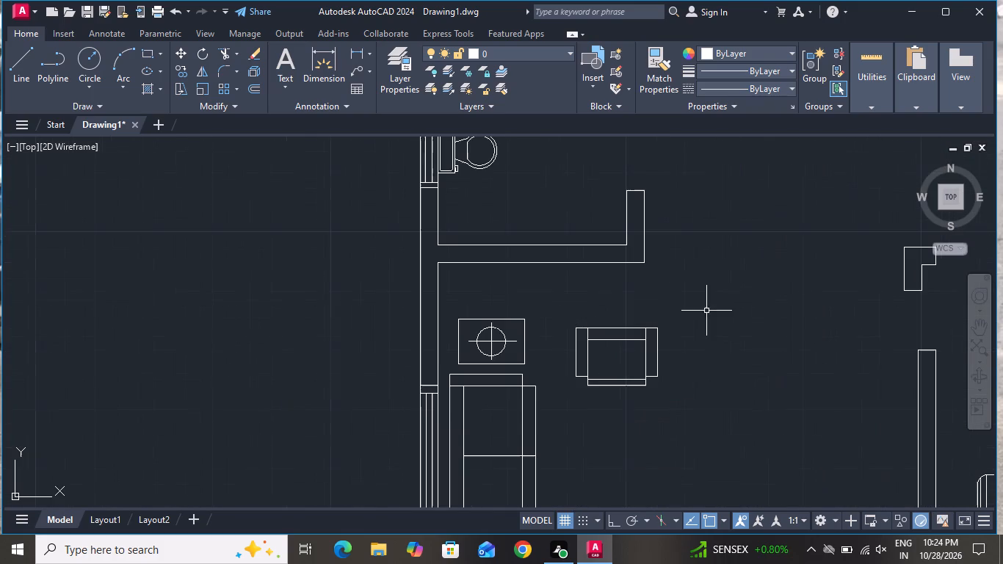
{"action": "left_click", "coordinate": [706, 311]}
{"action": "left_click", "coordinate": [556, 408]}
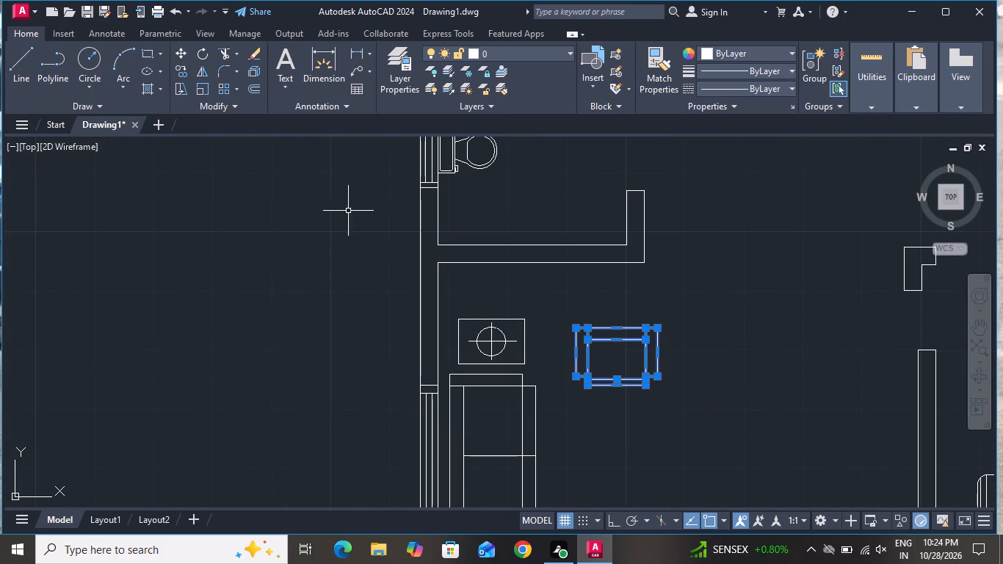
{"action": "left_click", "coordinate": [175, 54]}
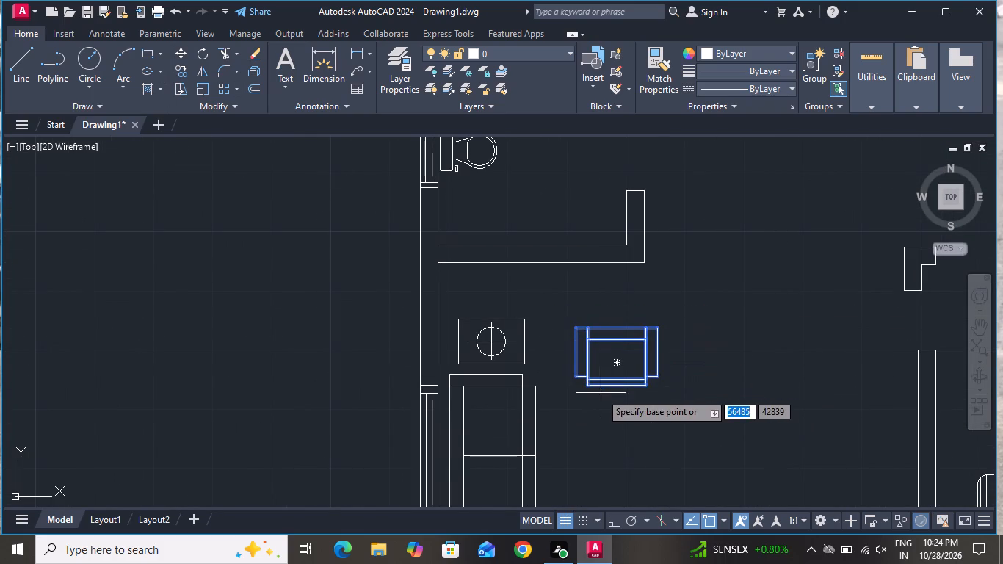
{"action": "left_click", "coordinate": [606, 388]}
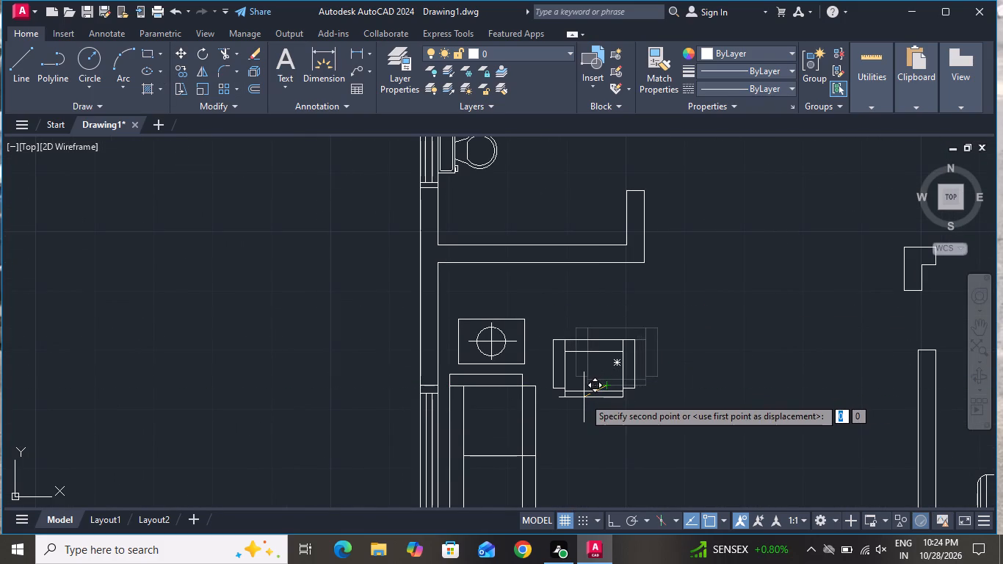
{"action": "left_click", "coordinate": [584, 397]}
Move the south armchair straight west, bringing it close to the sofa and the south side table.
{"action": "scroll", "coordinate": [582, 340], "scroll_direction": "down", "scroll_amount": 1}
{"action": "scroll", "coordinate": [600, 406], "scroll_direction": "down", "scroll_amount": 1}
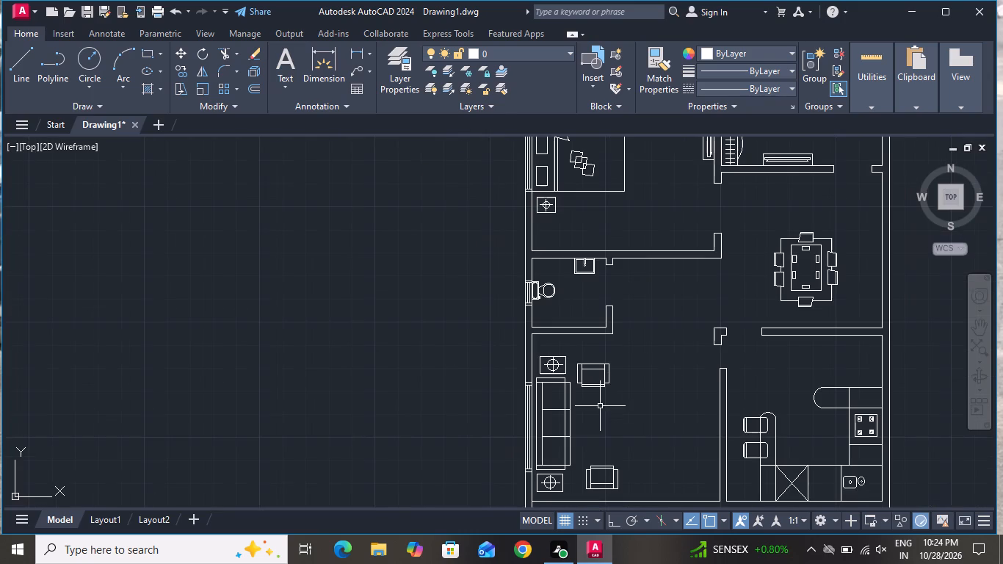
{"action": "scroll", "coordinate": [602, 493], "scroll_direction": "up", "scroll_amount": 4}
{"action": "left_click", "coordinate": [764, 317]}
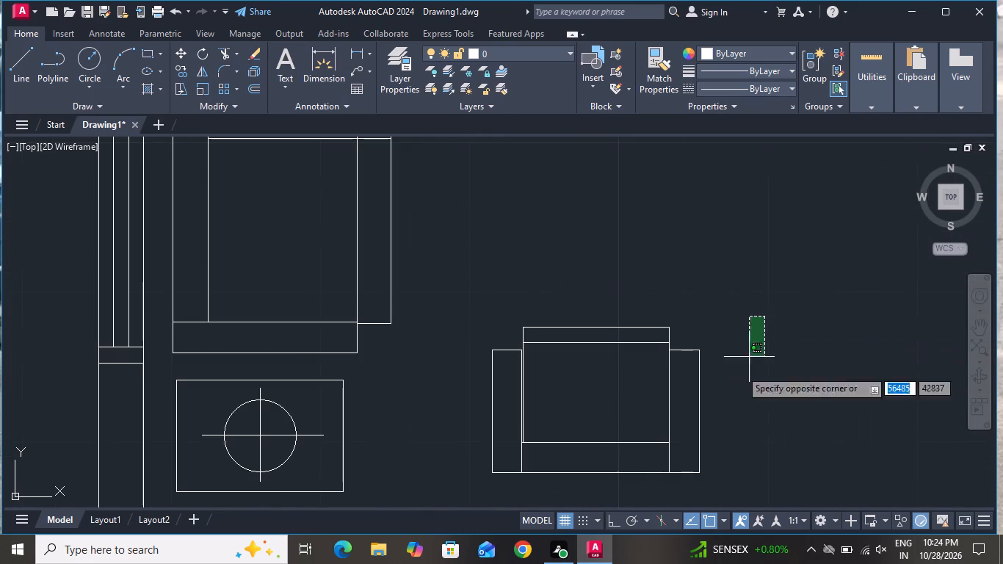
{"action": "left_click", "coordinate": [460, 483]}
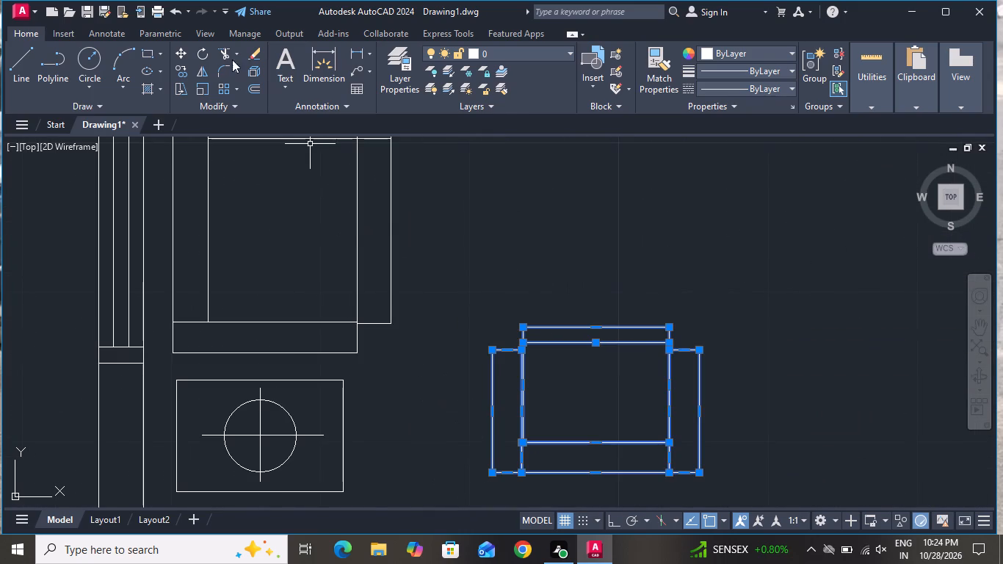
{"action": "left_click", "coordinate": [181, 51]}
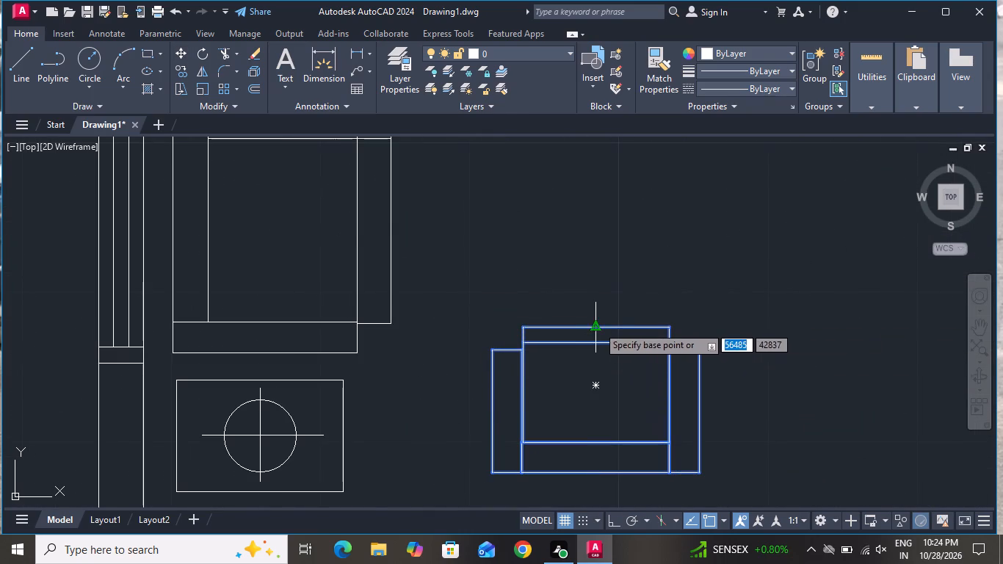
{"action": "left_click", "coordinate": [598, 326]}
{"action": "left_click", "coordinate": [505, 325]}
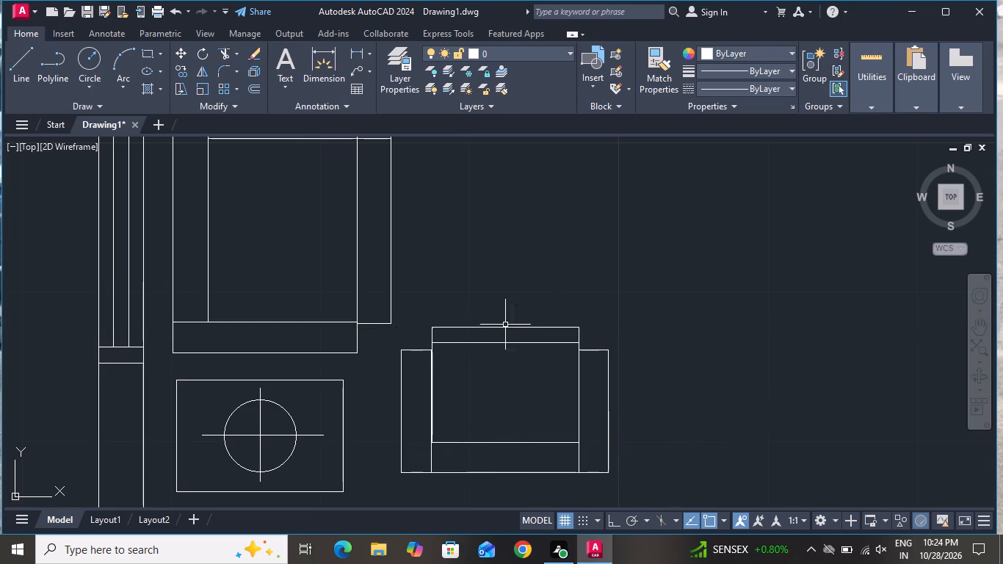
Move the south armchair slightly back east, roughly lining it up with the north armchair.
{"action": "scroll", "coordinate": [529, 367], "scroll_direction": "down", "scroll_amount": 3}
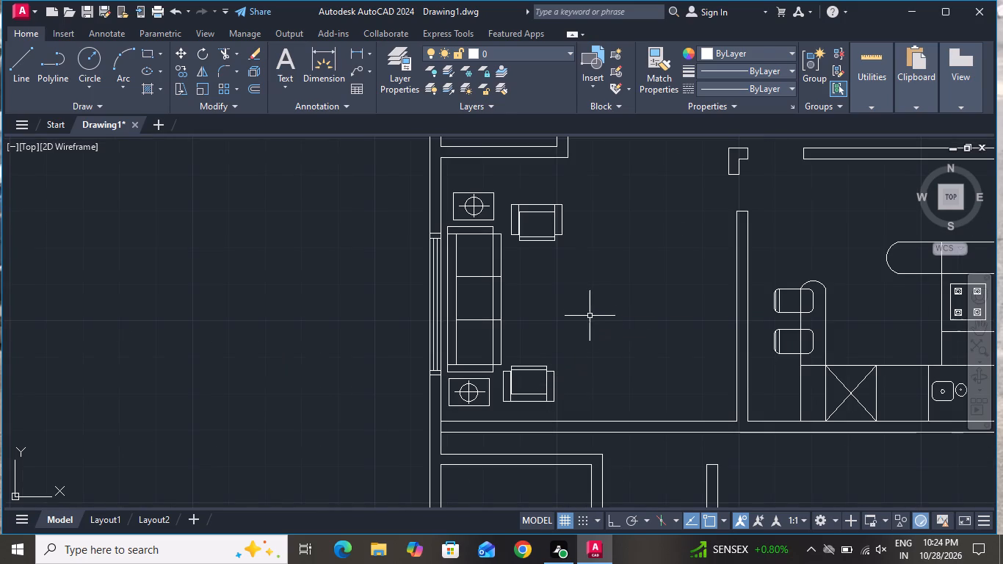
{"action": "scroll", "coordinate": [504, 374], "scroll_direction": "up", "scroll_amount": 2}
{"action": "scroll", "coordinate": [510, 385], "scroll_direction": "down", "scroll_amount": 1}
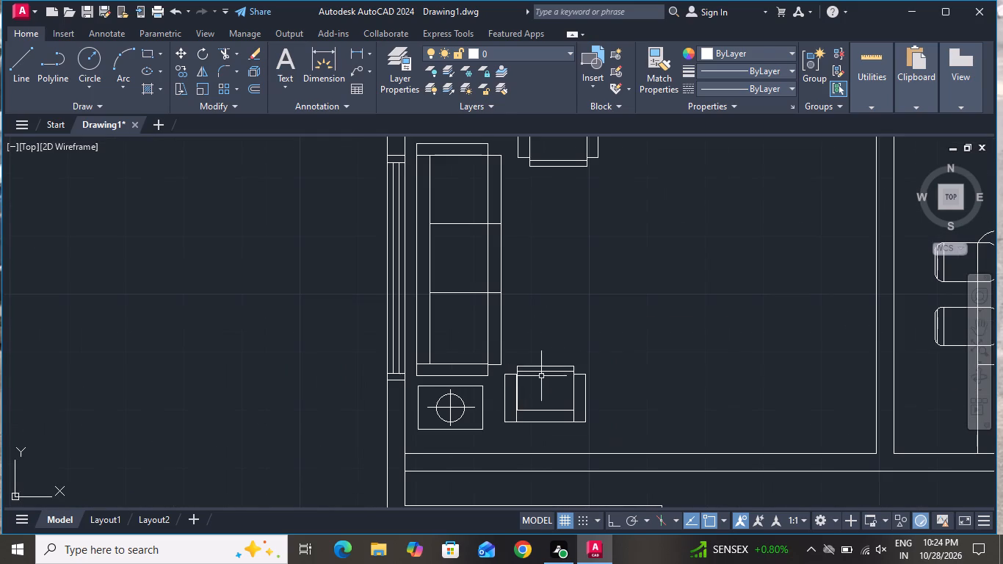
{"action": "scroll", "coordinate": [505, 383], "scroll_direction": "up", "scroll_amount": 1}
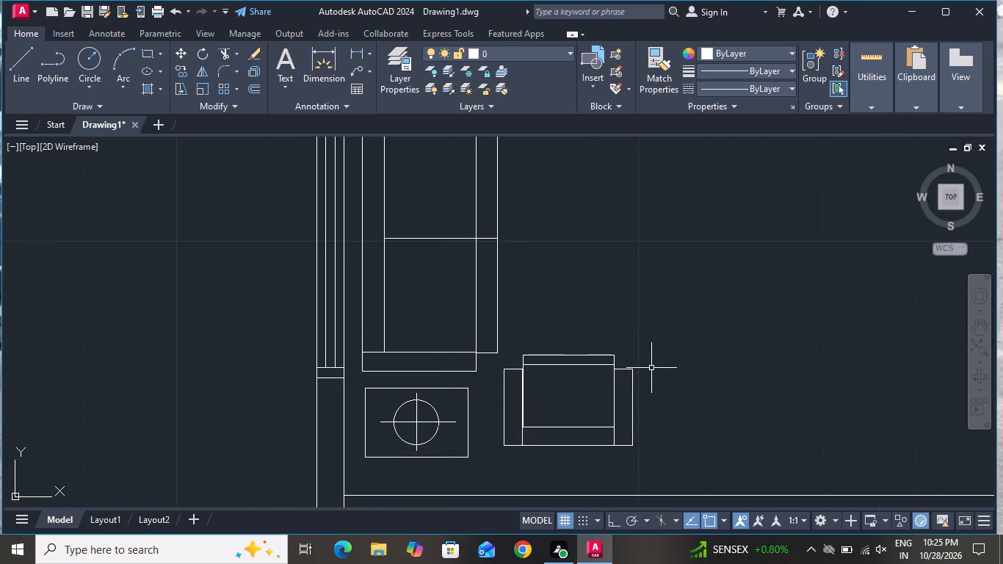
{"action": "left_click", "coordinate": [663, 351]}
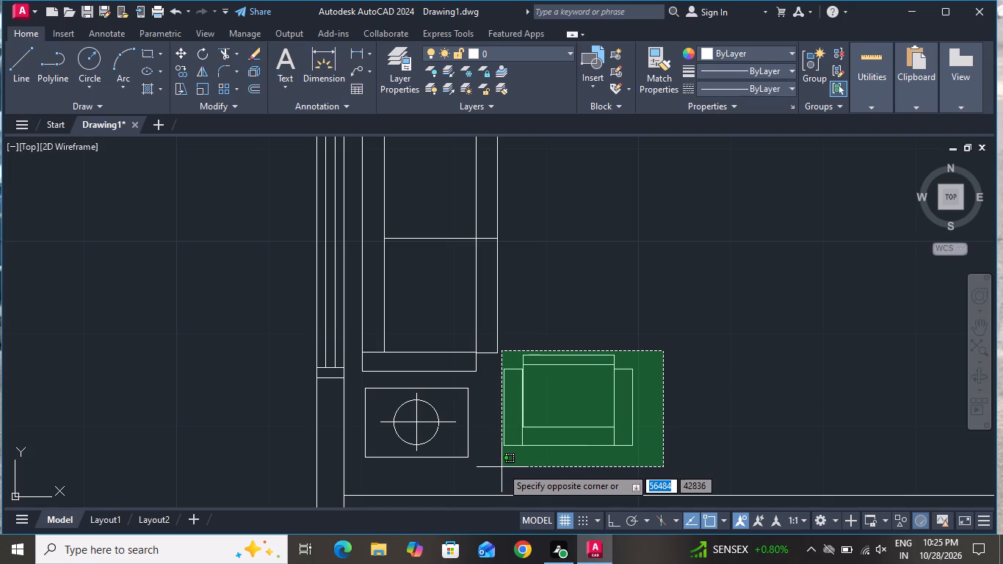
{"action": "left_click", "coordinate": [501, 466]}
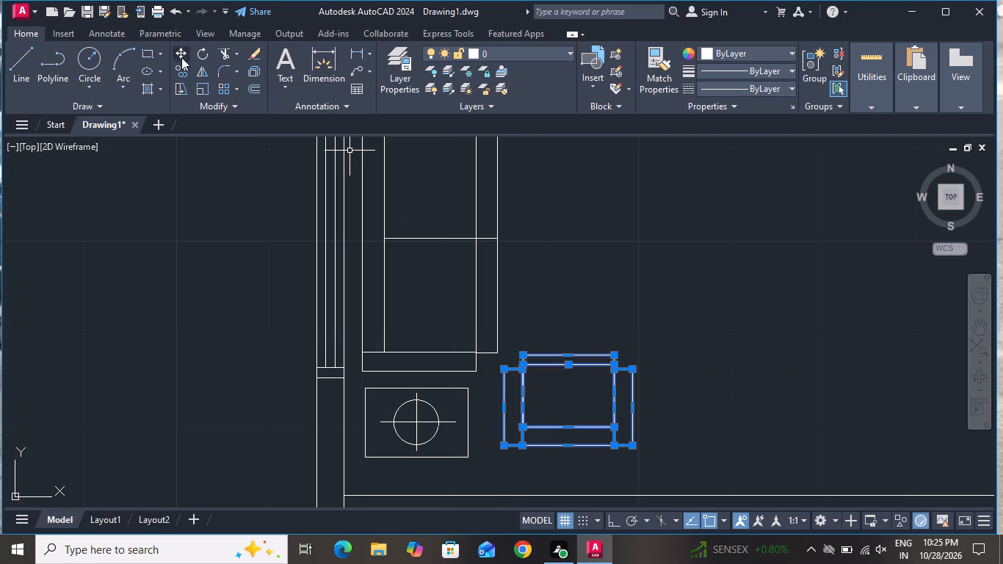
{"action": "left_click", "coordinate": [181, 55]}
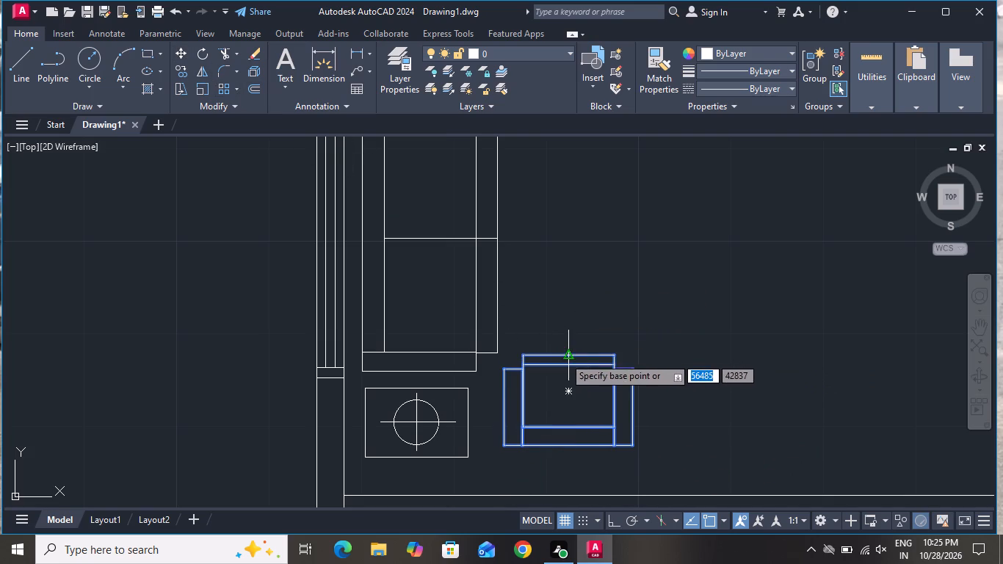
{"action": "left_click", "coordinate": [564, 357]}
{"action": "left_click", "coordinate": [581, 356]}
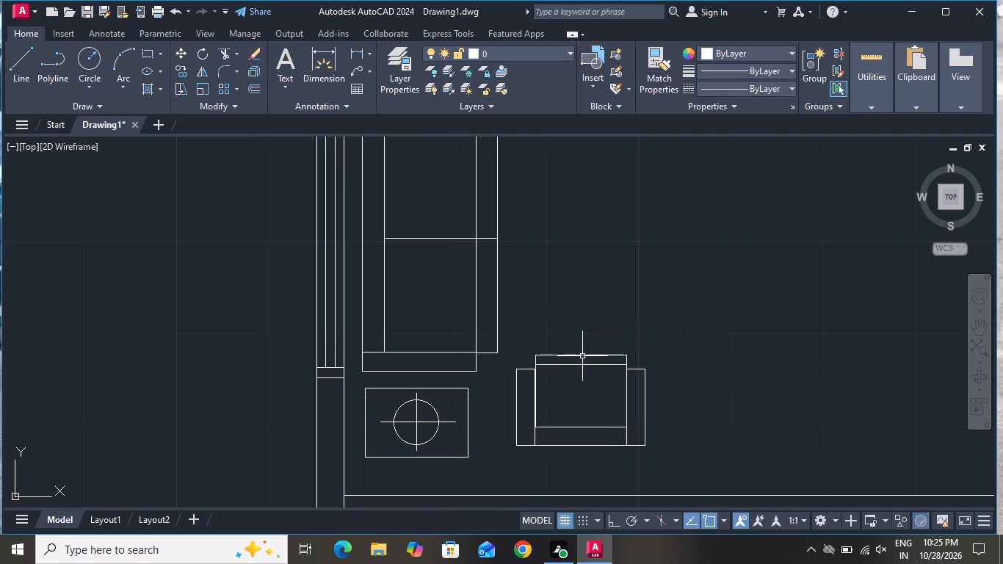
Draw a coffee table rectangle between the two armchairs east of the sofa, about twice as long north-south as it is wide.
{"action": "scroll", "coordinate": [599, 370], "scroll_direction": "down", "scroll_amount": 1}
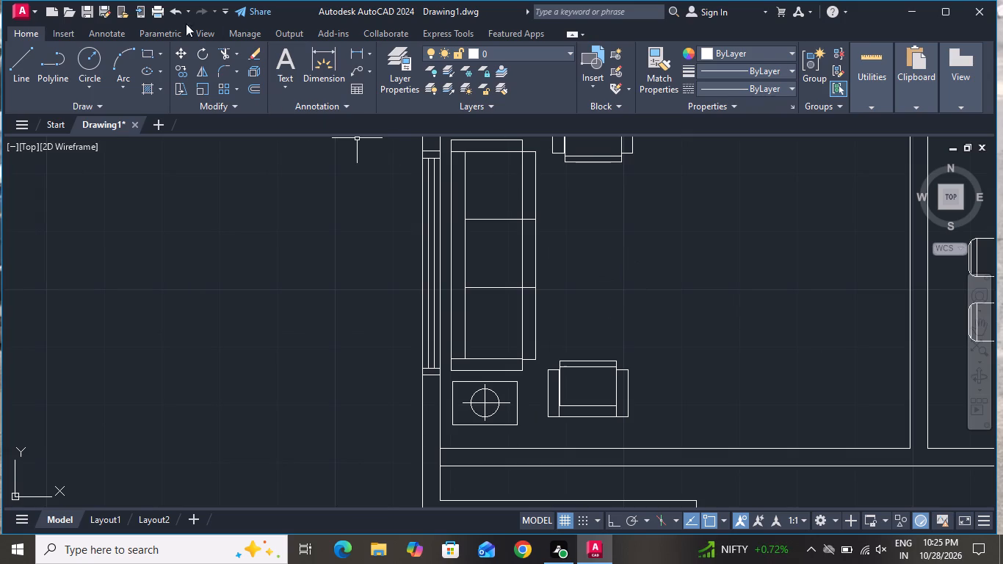
{"action": "left_click", "coordinate": [146, 51]}
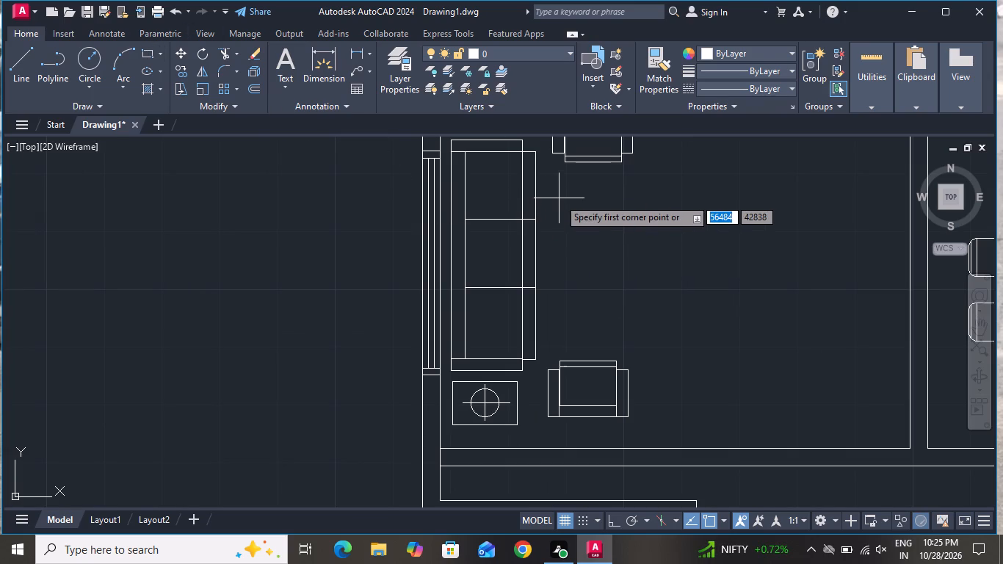
{"action": "left_click", "coordinate": [555, 200]}
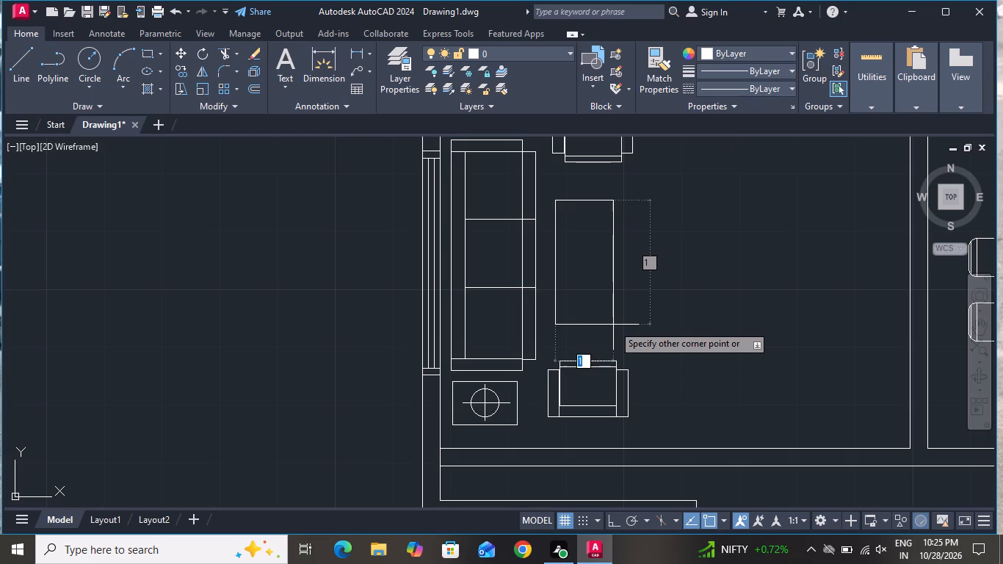
{"action": "left_click", "coordinate": [615, 325]}
Hatch the coffee table with the ANSI32 pattern, reducing the scale below 1 for closely spaced diagonal lines.
{"action": "left_click", "coordinate": [150, 92]}
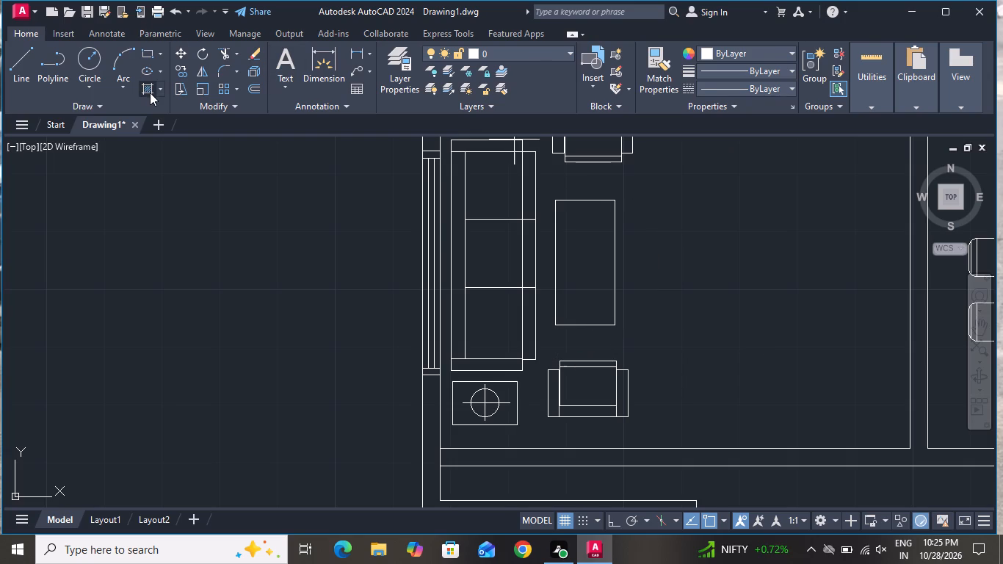
{"action": "left_click", "coordinate": [303, 77]}
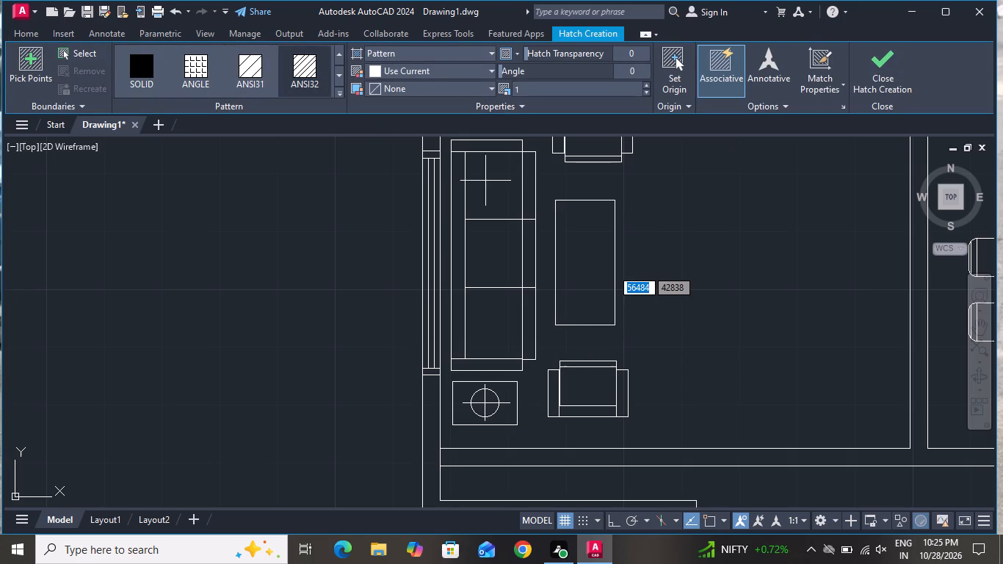
{"action": "left_click", "coordinate": [599, 271]}
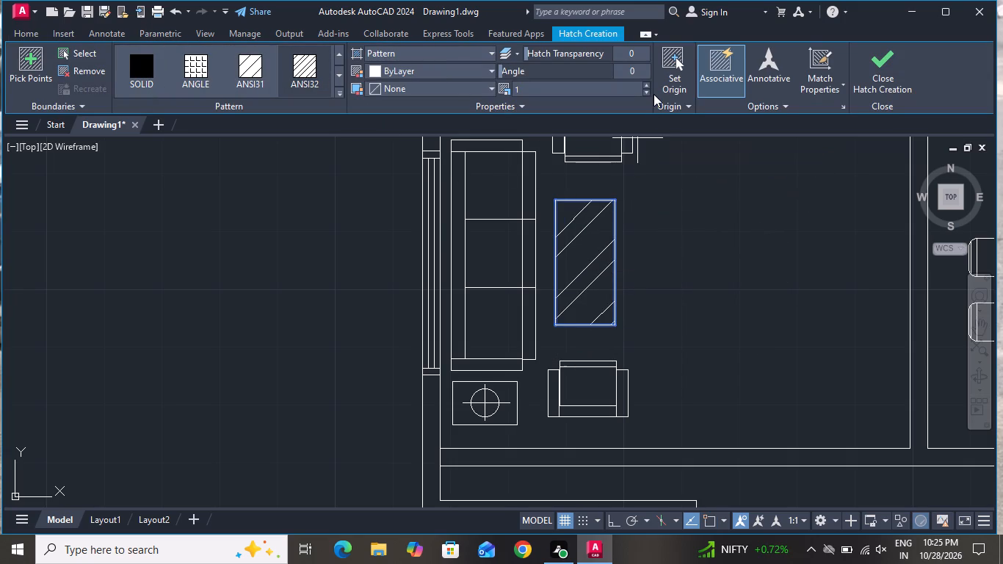
{"action": "left_click", "coordinate": [649, 83]}
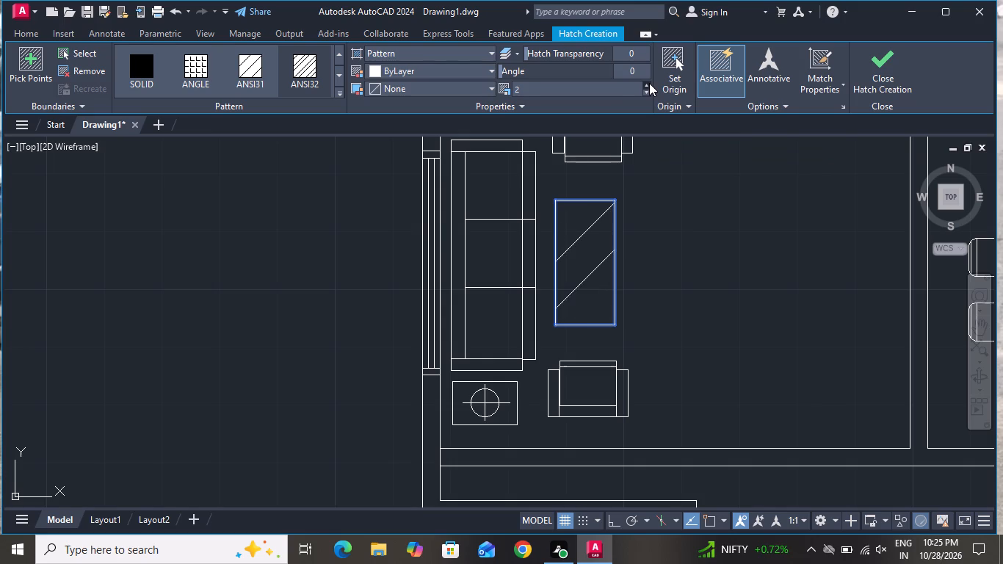
{"action": "left_click", "coordinate": [646, 88]}
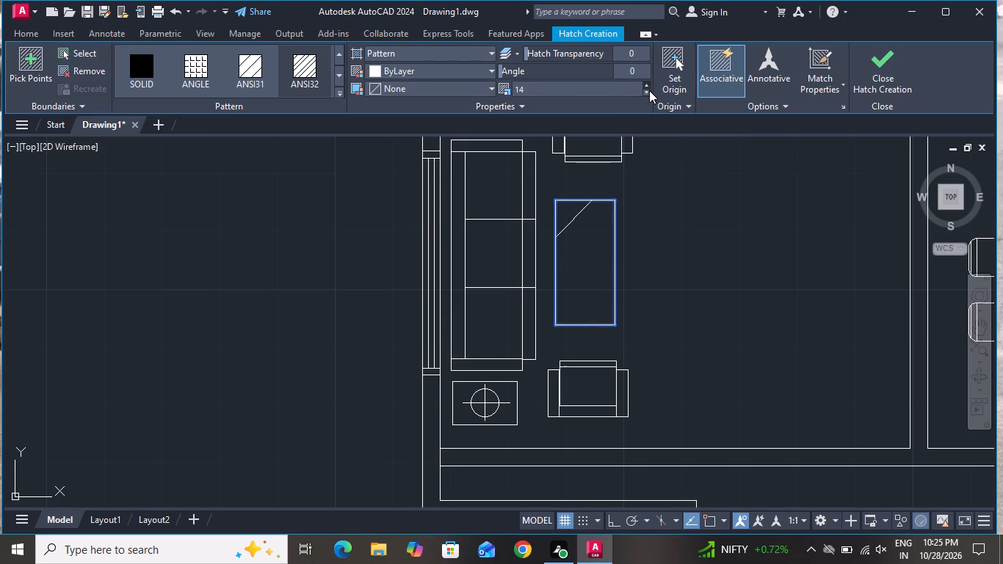
{"action": "left_click", "coordinate": [647, 91]}
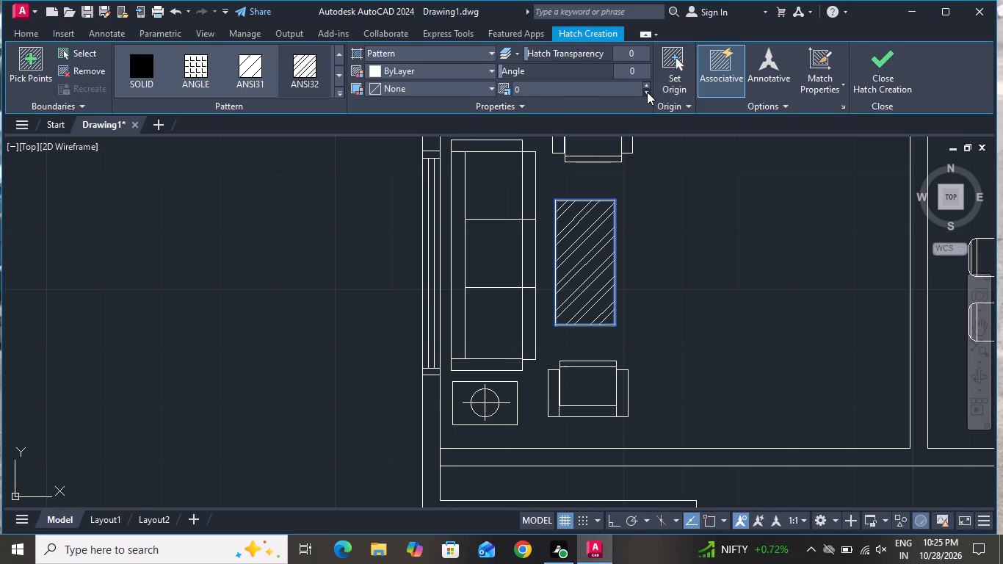
{"action": "right_click", "coordinate": [648, 233]}
{"action": "left_click", "coordinate": [662, 261]}
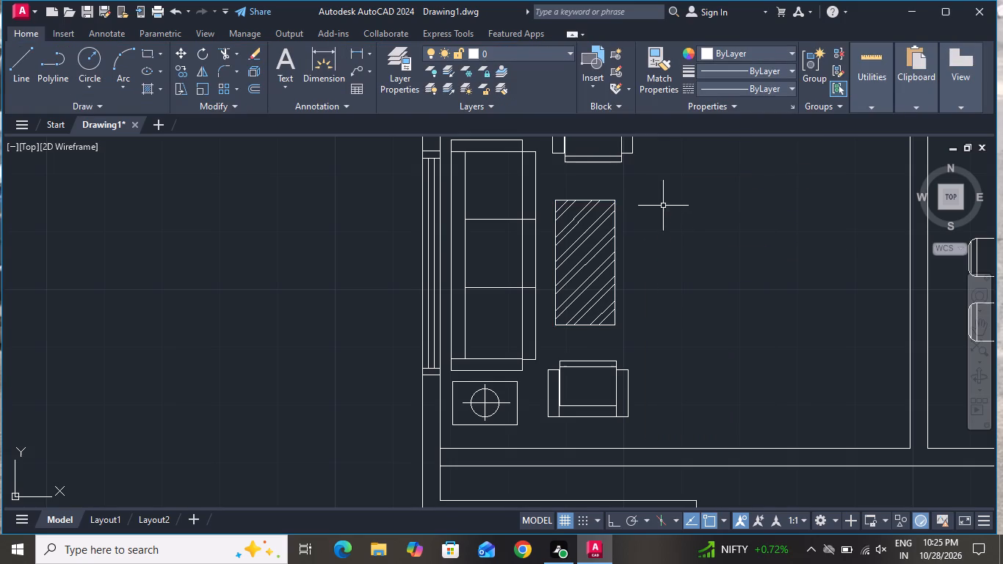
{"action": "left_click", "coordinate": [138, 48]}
Draw a tall rectangle from the north armchair's east side midpoint down past the south armchair, nearly three times as long as wide.
{"action": "left_click", "coordinate": [150, 51]}
{"action": "scroll", "coordinate": [504, 296], "scroll_direction": "down", "scroll_amount": 1}
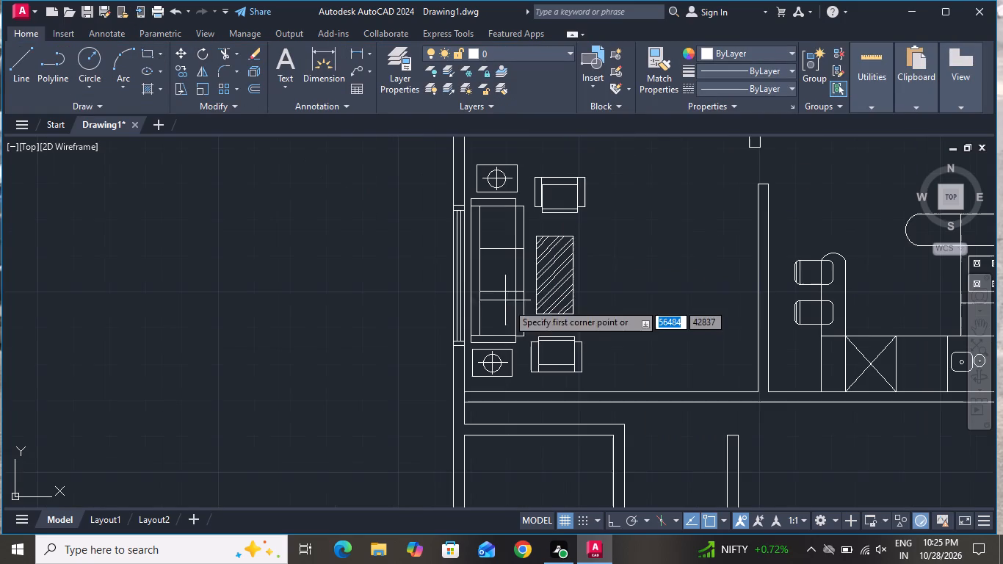
{"action": "scroll", "coordinate": [593, 200], "scroll_direction": "up", "scroll_amount": 1}
{"action": "left_click", "coordinate": [582, 185]}
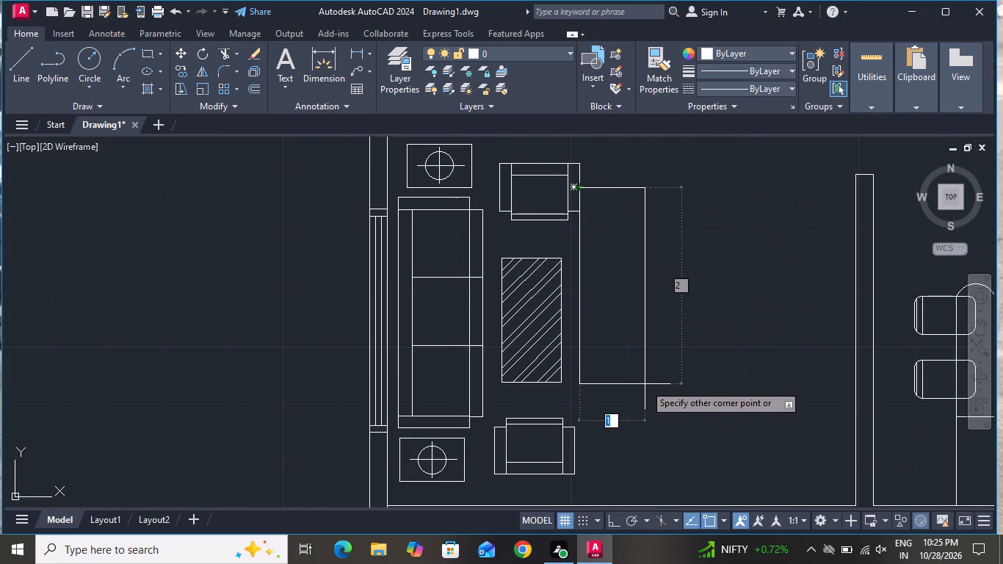
{"action": "scroll", "coordinate": [631, 447], "scroll_direction": "up", "scroll_amount": 2}
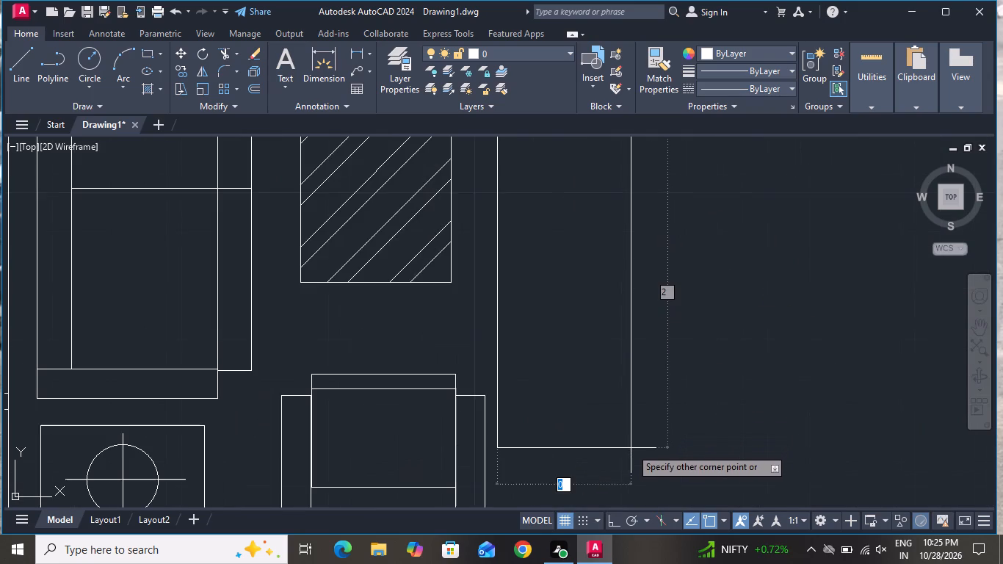
{"action": "scroll", "coordinate": [681, 491], "scroll_direction": "down", "scroll_amount": 2}
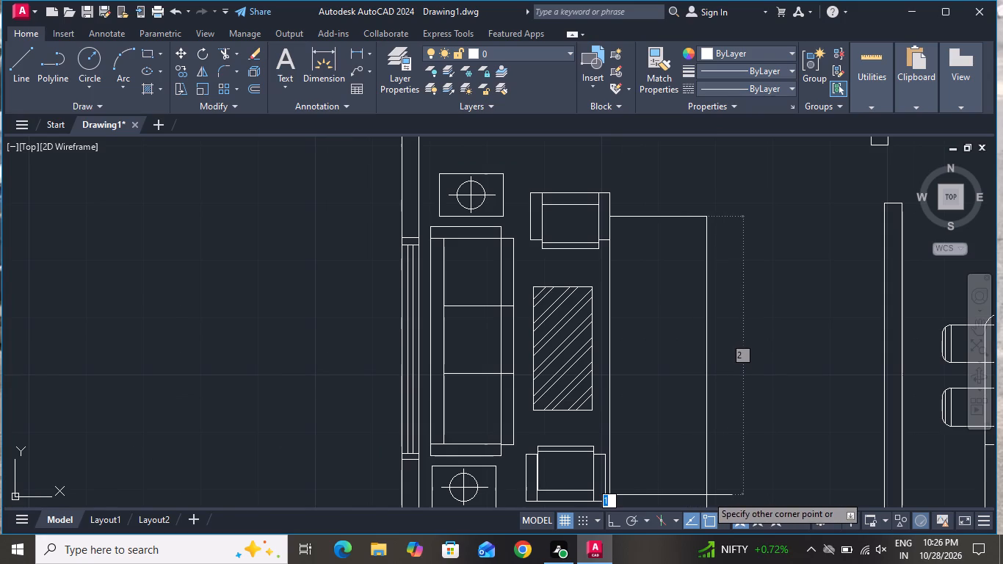
{"action": "left_click", "coordinate": [706, 493]}
{"action": "scroll", "coordinate": [729, 415], "scroll_direction": "down", "scroll_amount": 2}
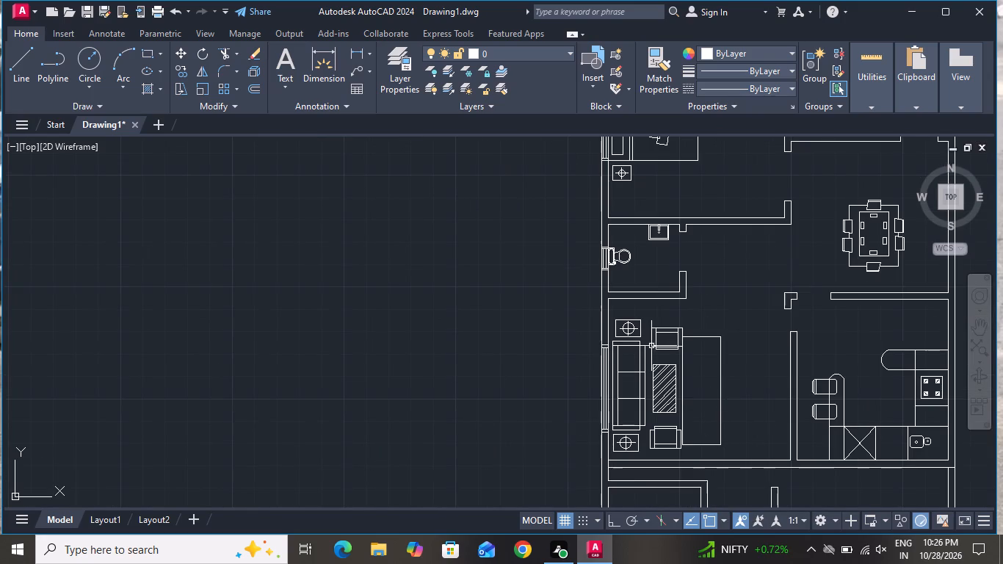
Trim away the new rectangle's west edge running between the two armchairs.
{"action": "left_click", "coordinate": [225, 53]}
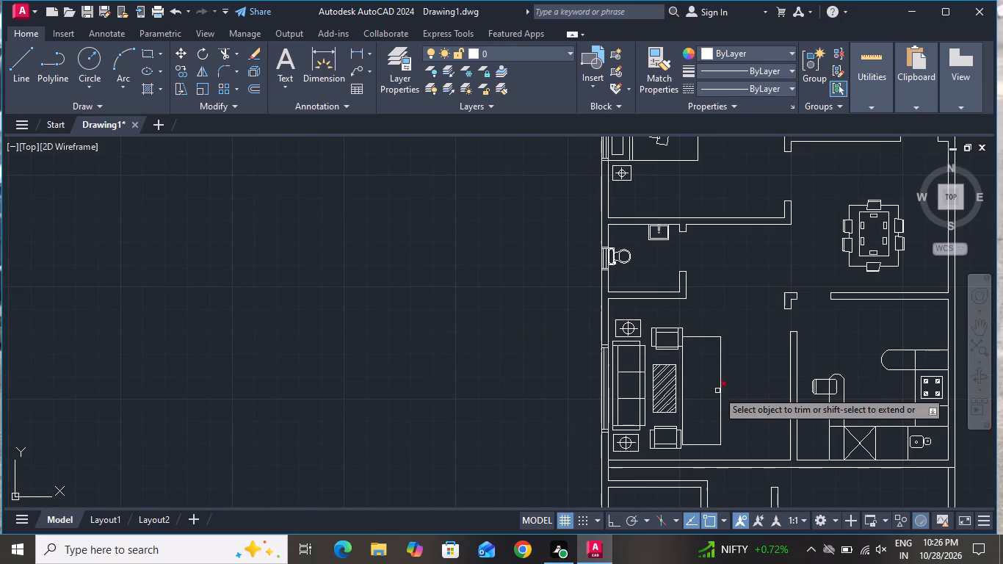
{"action": "scroll", "coordinate": [718, 395], "scroll_direction": "up", "scroll_amount": 2}
{"action": "left_click", "coordinate": [651, 349]}
{"action": "left_click", "coordinate": [611, 301]}
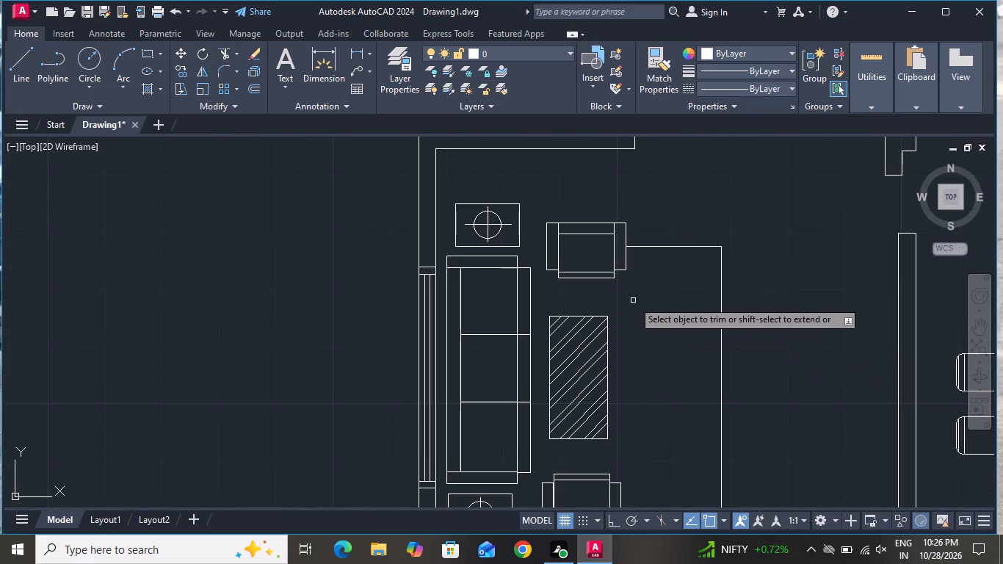
{"action": "scroll", "coordinate": [634, 300], "scroll_direction": "down", "scroll_amount": 2}
{"action": "right_click", "coordinate": [709, 315]}
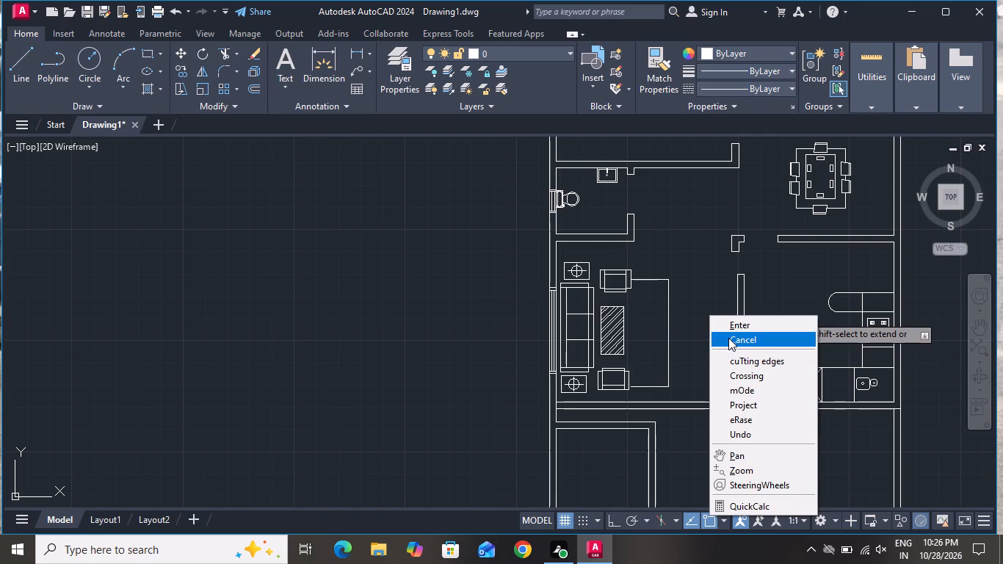
{"action": "left_click", "coordinate": [731, 338]}
Remove the rectangle's remaining south edge beside the south armchair with Trim.
{"action": "scroll", "coordinate": [677, 396], "scroll_direction": "up", "scroll_amount": 2}
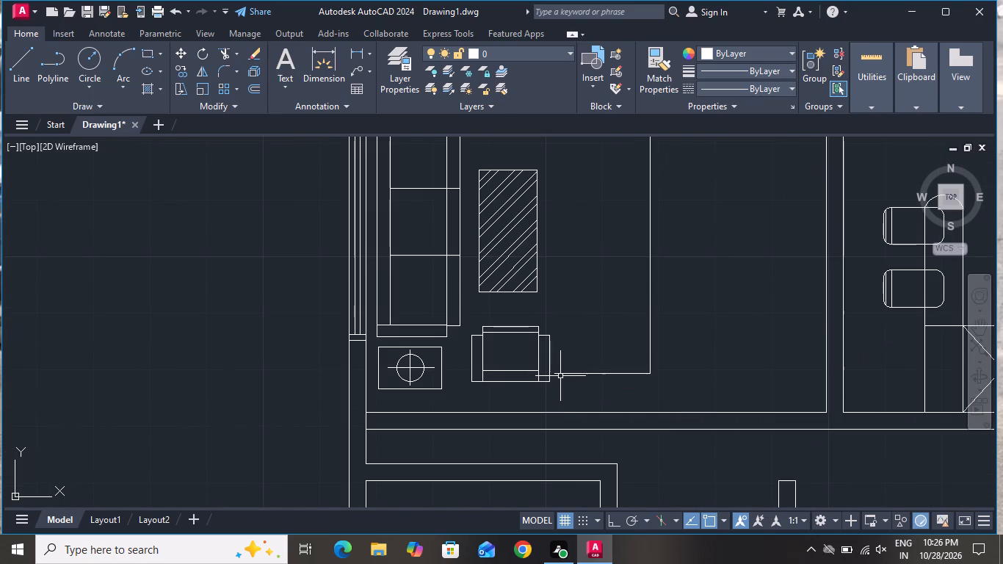
{"action": "left_click", "coordinate": [560, 375]}
{"action": "key", "text": "Escape"}
{"action": "left_click", "coordinate": [223, 51]}
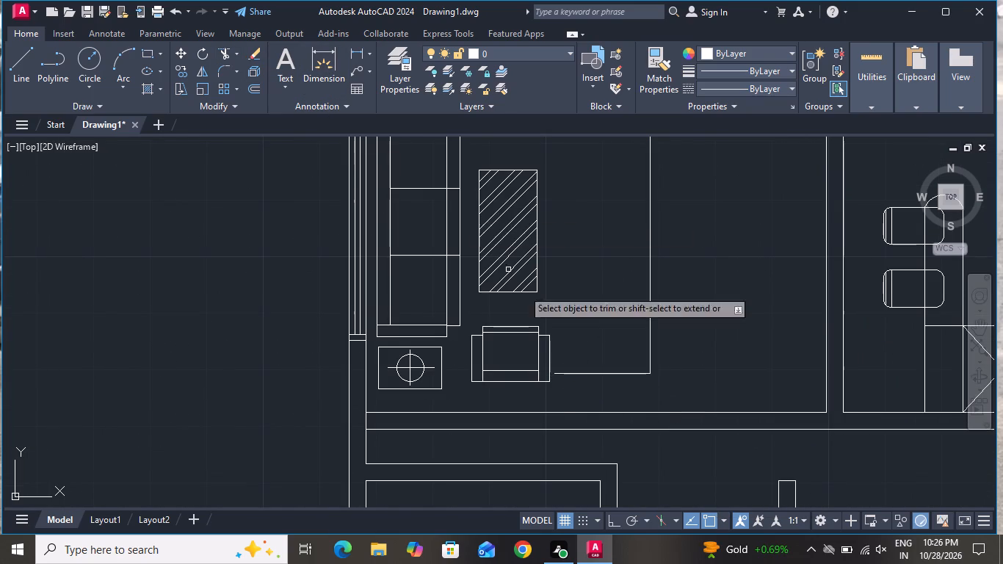
{"action": "left_click", "coordinate": [626, 375]}
{"action": "right_click", "coordinate": [605, 345]}
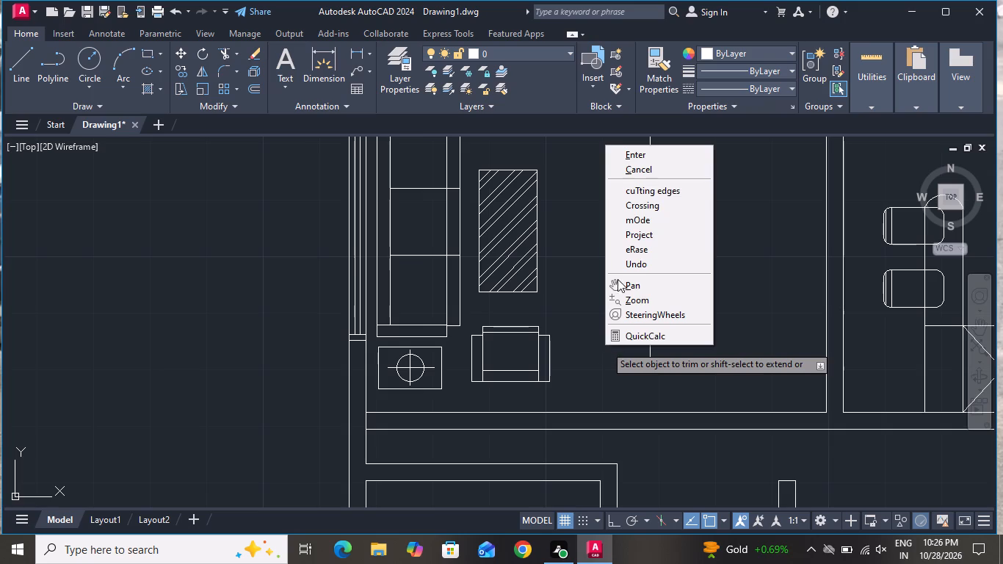
{"action": "left_click", "coordinate": [639, 170]}
Draw a horizontal line from the midpoint of the south armchair's east side to the rectangle's east edge.
{"action": "left_click", "coordinate": [27, 60]}
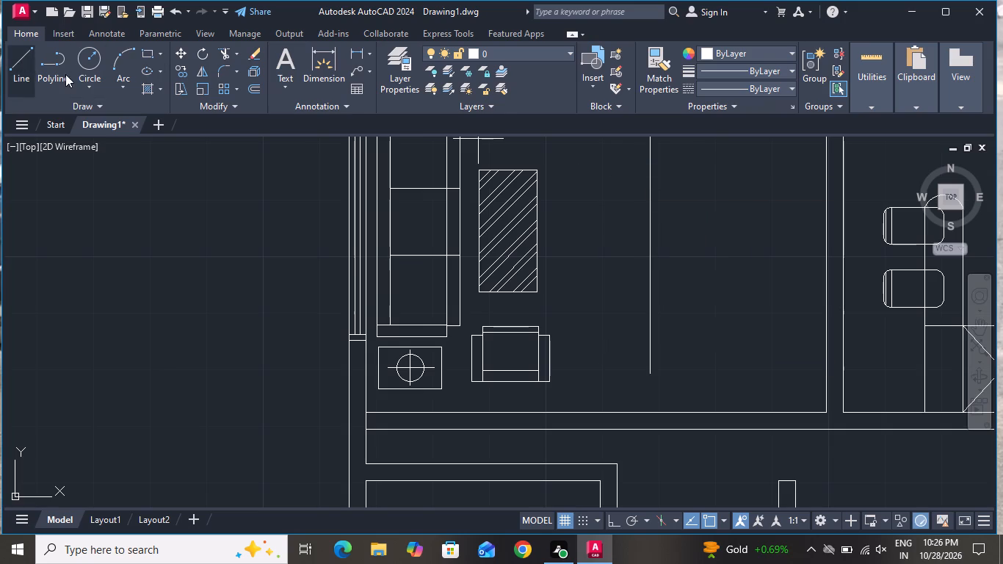
{"action": "left_click", "coordinate": [554, 357]}
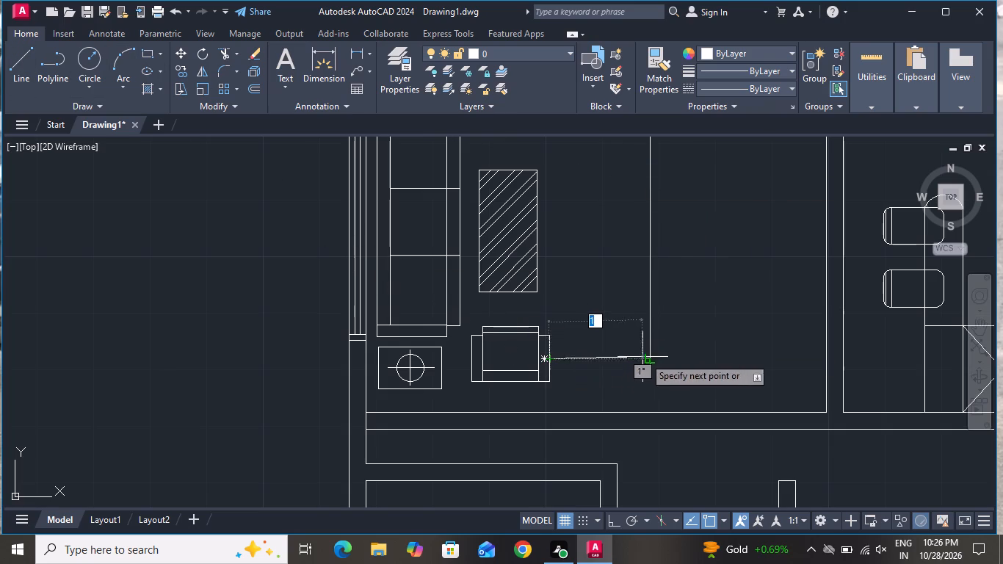
{"action": "left_click", "coordinate": [648, 359]}
{"action": "right_click", "coordinate": [648, 359]}
{"action": "left_click", "coordinate": [665, 386]}
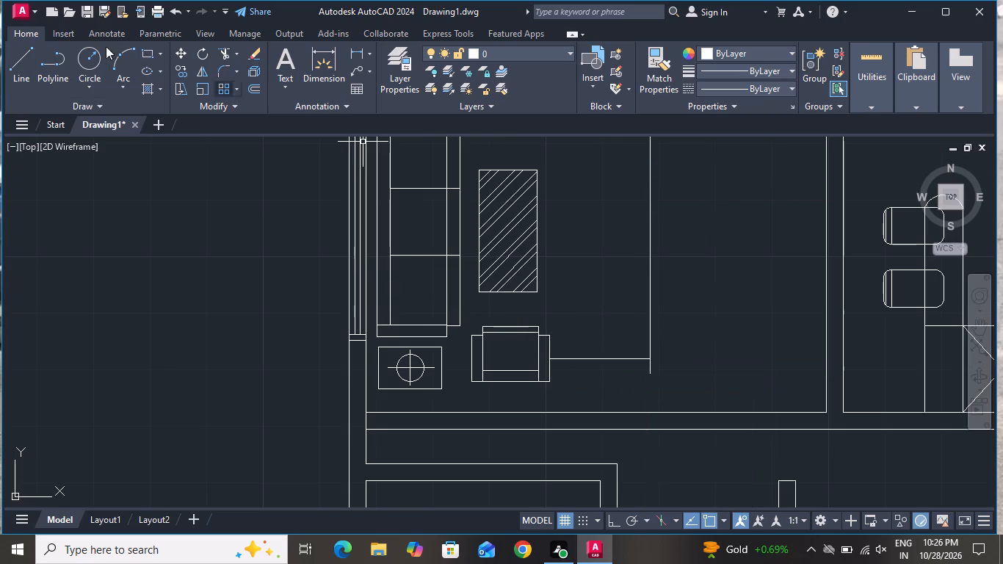
Trim the short end of the east edge that extends south of the new horizontal line.
{"action": "left_click", "coordinate": [227, 57]}
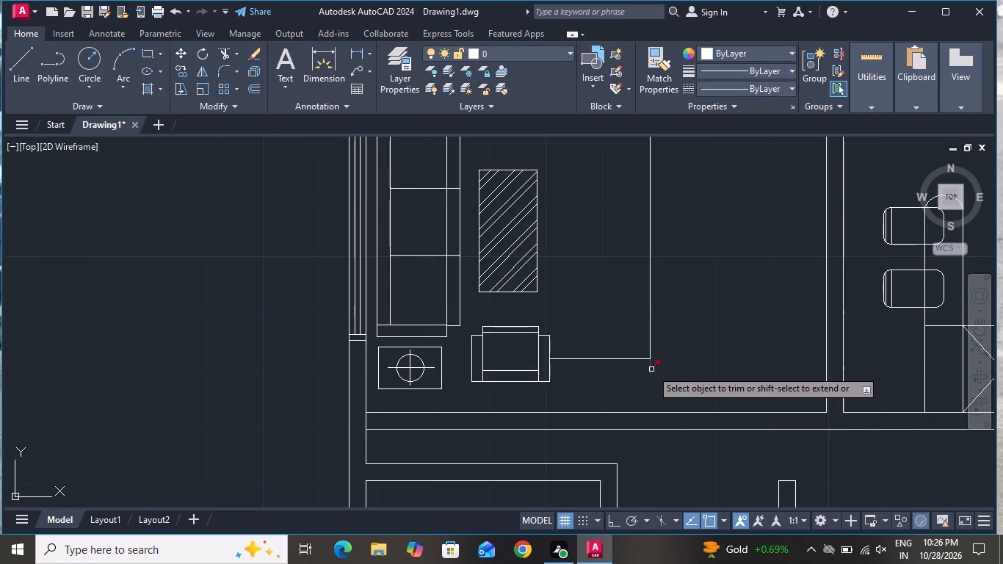
{"action": "left_click", "coordinate": [651, 368]}
{"action": "scroll", "coordinate": [640, 430], "scroll_direction": "down", "scroll_amount": 2}
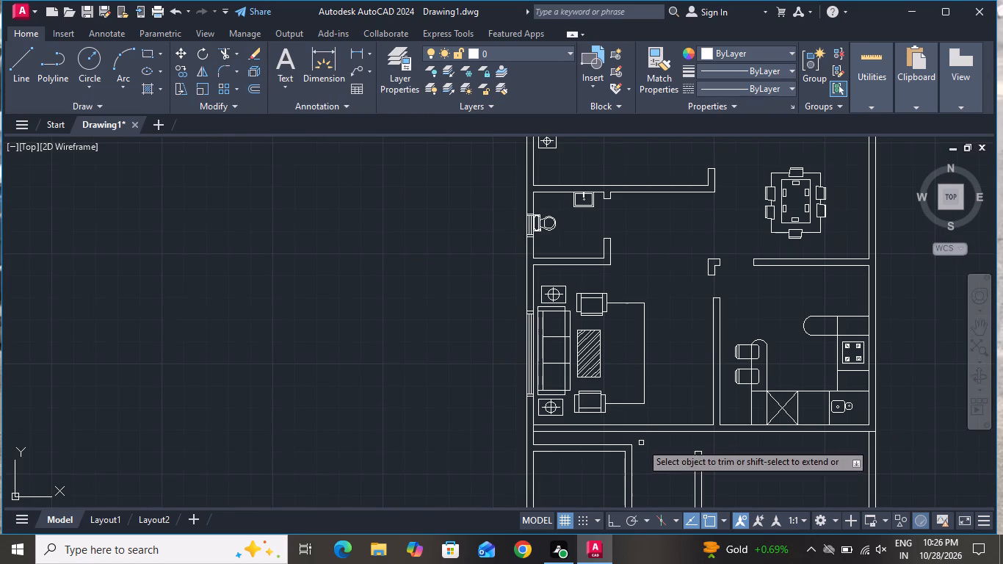
{"action": "right_click", "coordinate": [677, 364]}
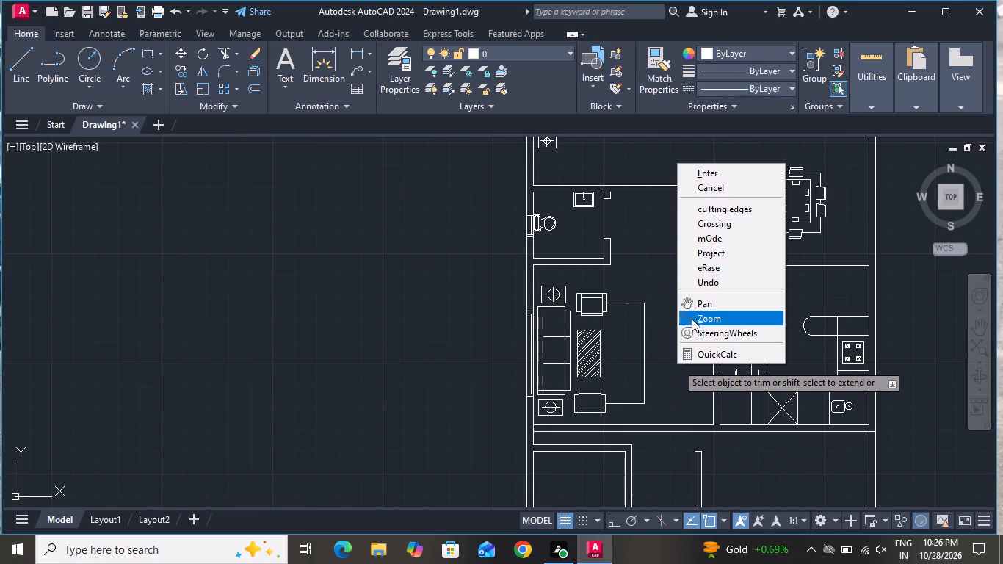
{"action": "left_click", "coordinate": [710, 179]}
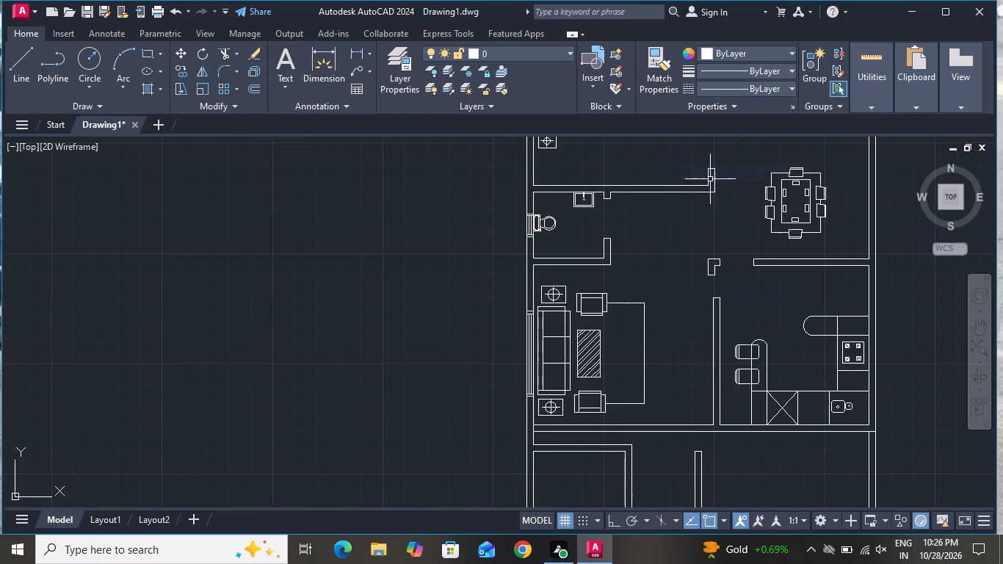
Draw a short line from the midpoint of the north armchair's west side to the north side table.
{"action": "scroll", "coordinate": [563, 324], "scroll_direction": "up", "scroll_amount": 1}
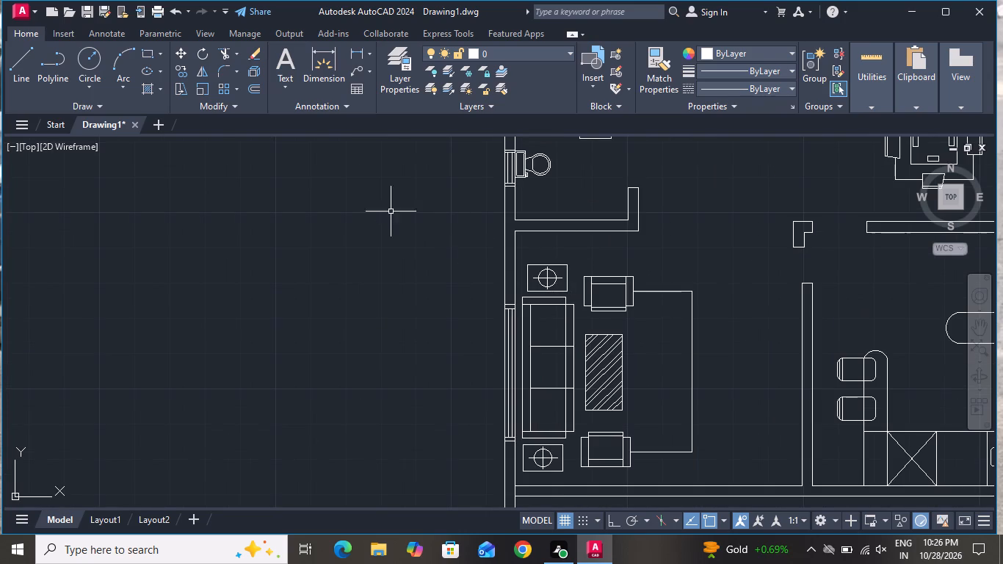
{"action": "left_click", "coordinate": [24, 59]}
{"action": "scroll", "coordinate": [618, 301], "scroll_direction": "up", "scroll_amount": 2}
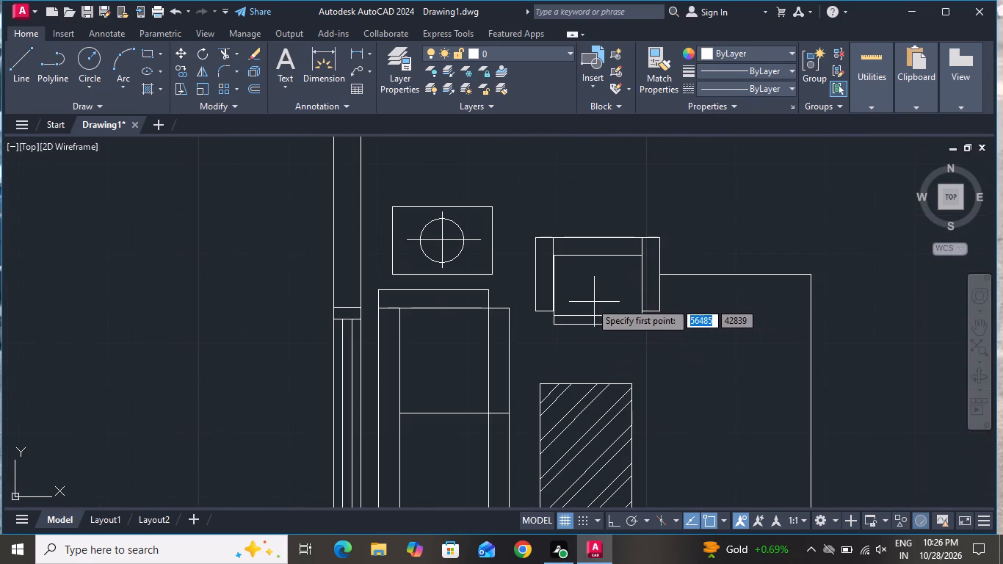
{"action": "left_click", "coordinate": [532, 276]}
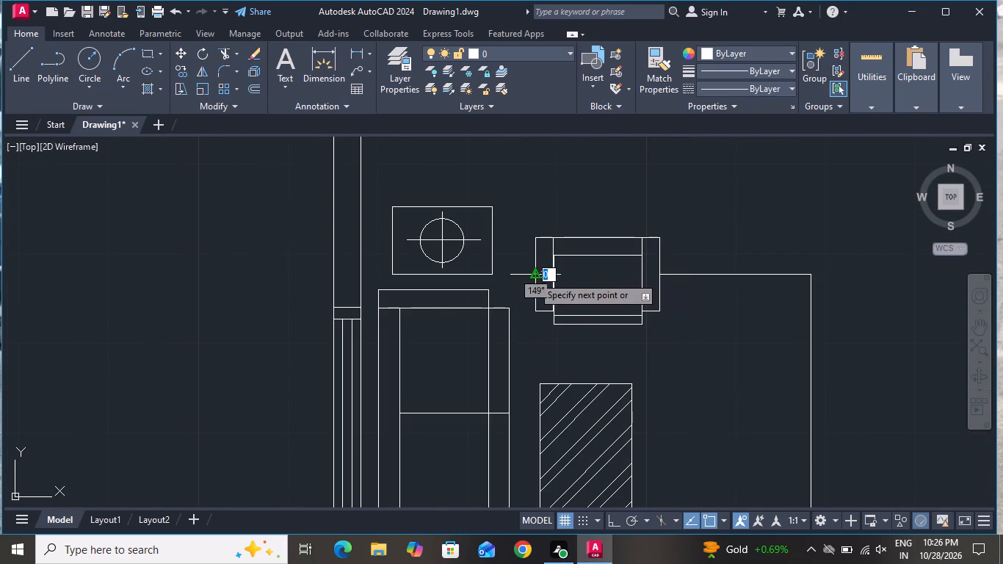
{"action": "left_click", "coordinate": [488, 270]}
{"action": "right_click", "coordinate": [488, 270]}
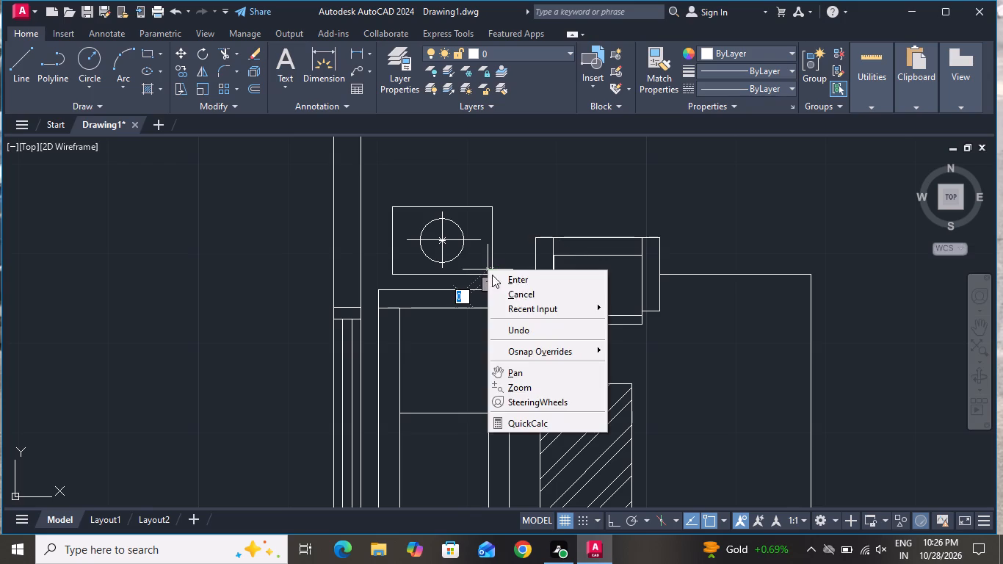
{"action": "left_click", "coordinate": [507, 287]}
Draw a short line from the south armchair's west side to the east edge of the south side table.
{"action": "scroll", "coordinate": [559, 236], "scroll_direction": "down", "scroll_amount": 3}
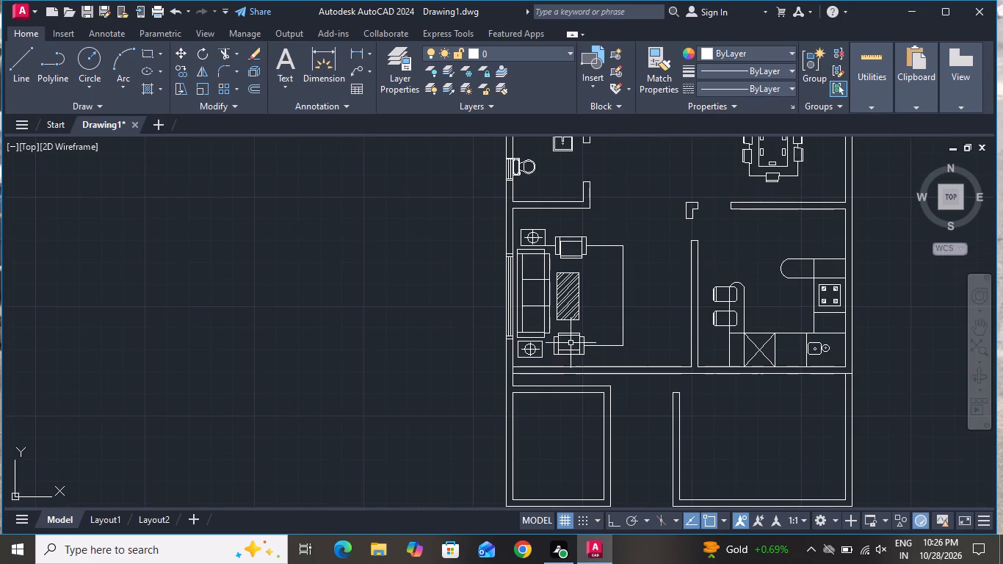
{"action": "left_click", "coordinate": [28, 62]}
{"action": "scroll", "coordinate": [551, 336], "scroll_direction": "up", "scroll_amount": 2}
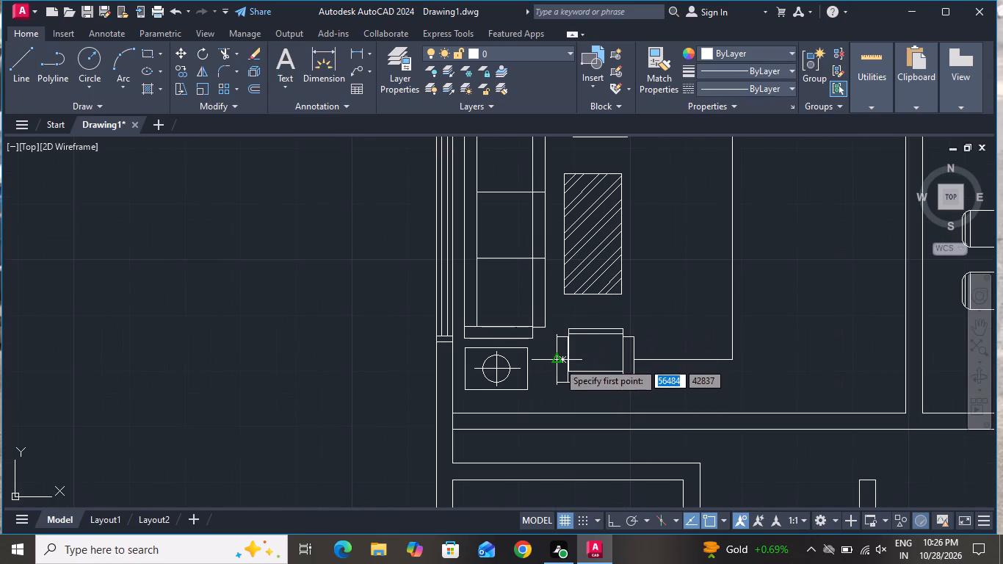
{"action": "left_click", "coordinate": [554, 351]}
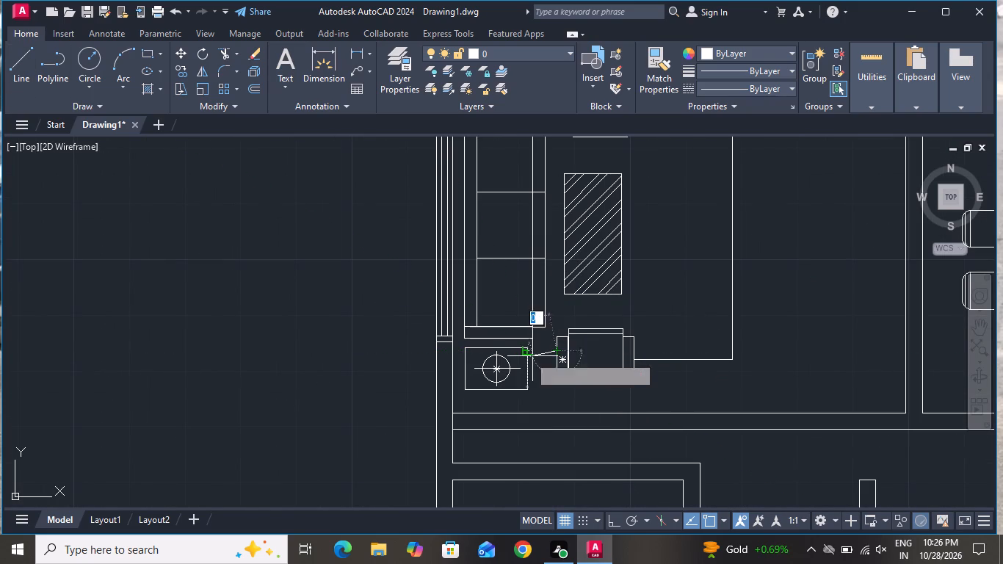
{"action": "left_click", "coordinate": [527, 350]}
{"action": "right_click", "coordinate": [527, 350]}
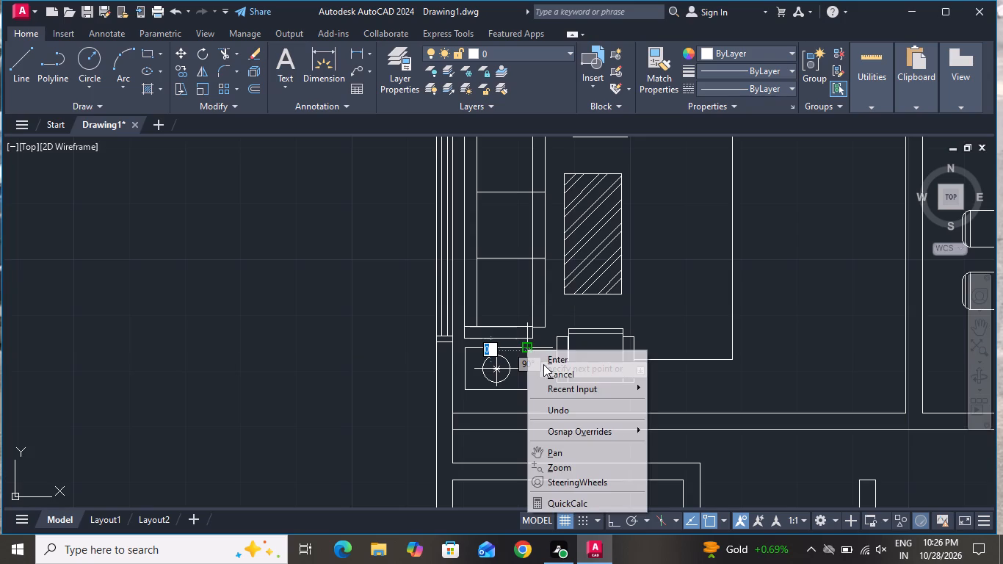
{"action": "left_click", "coordinate": [544, 364]}
{"action": "scroll", "coordinate": [557, 352], "scroll_direction": "down", "scroll_amount": 2}
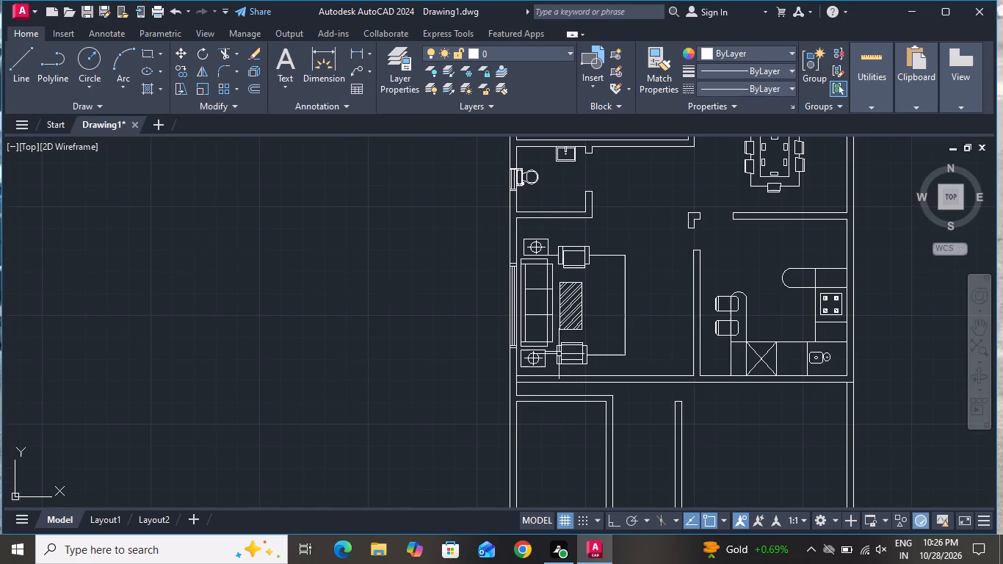
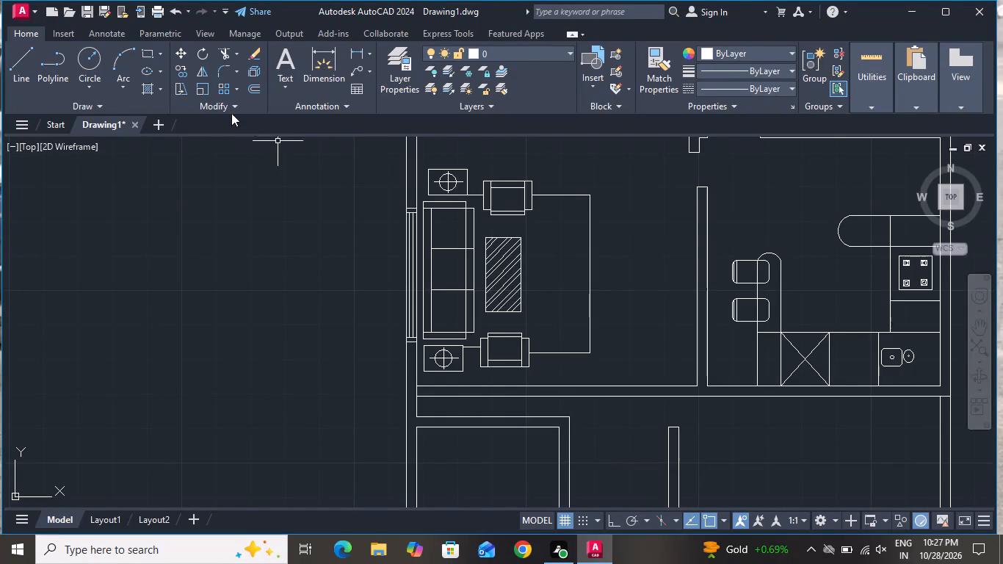
Draw an inner rug outline with Ortho on, just inside the existing living-room rug border, running from the upper armchair to the lower armchair.
{"action": "left_click", "coordinate": [18, 58]}
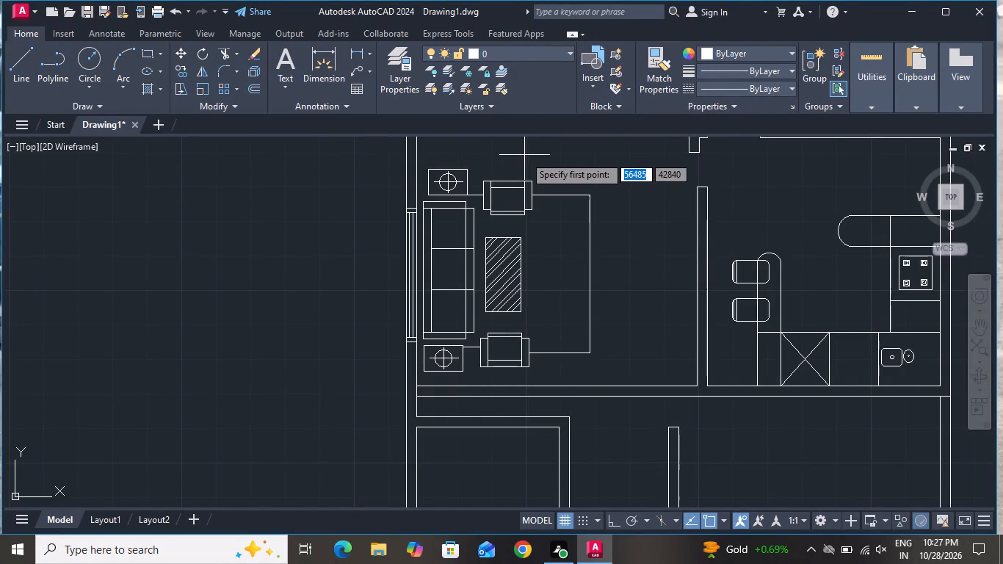
{"action": "scroll", "coordinate": [544, 179], "scroll_direction": "up", "scroll_amount": 2}
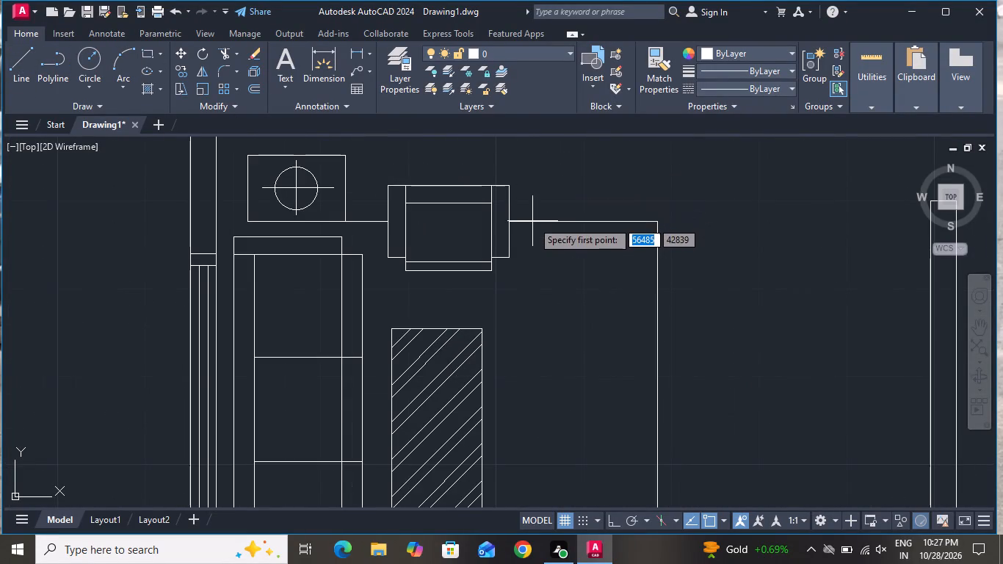
{"action": "left_click", "coordinate": [507, 237]}
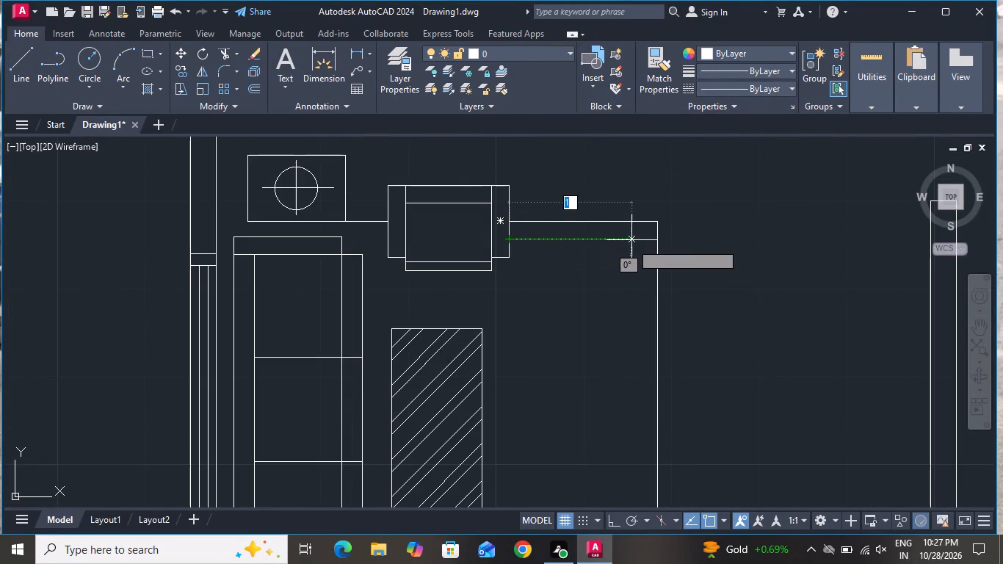
{"action": "left_click", "coordinate": [635, 239]}
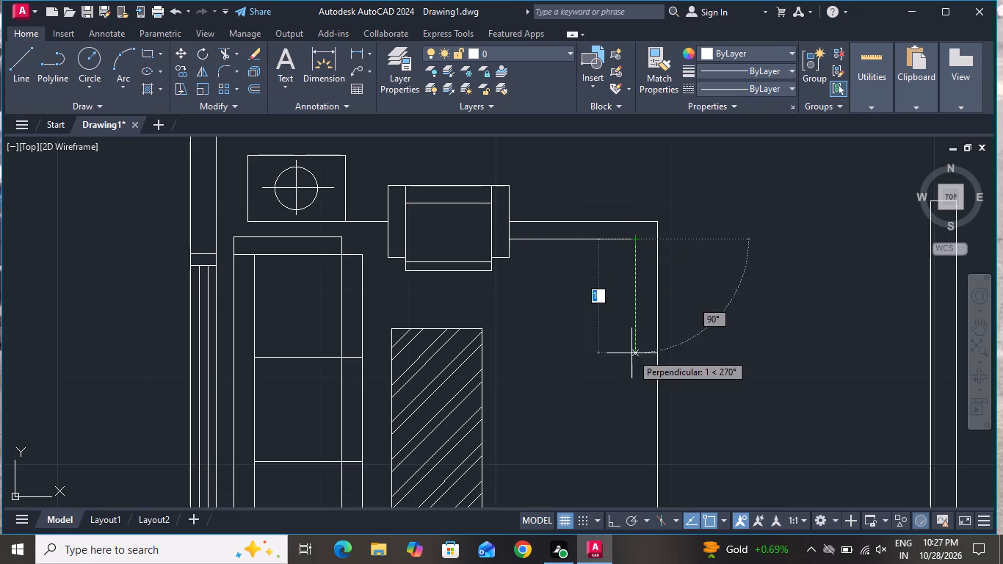
{"action": "scroll", "coordinate": [622, 213], "scroll_direction": "down", "scroll_amount": 4}
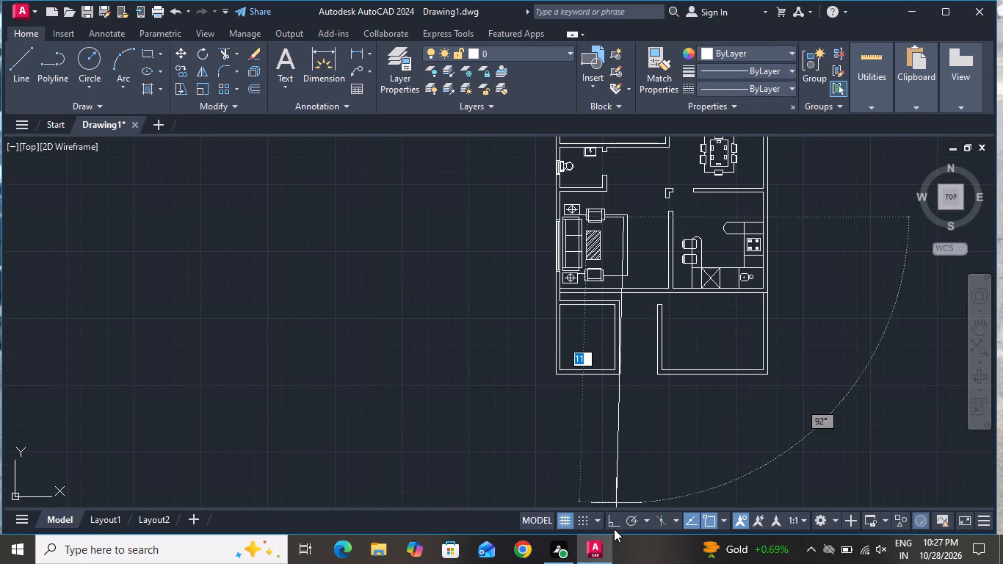
{"action": "left_click", "coordinate": [614, 526]}
{"action": "scroll", "coordinate": [628, 279], "scroll_direction": "up", "scroll_amount": 4}
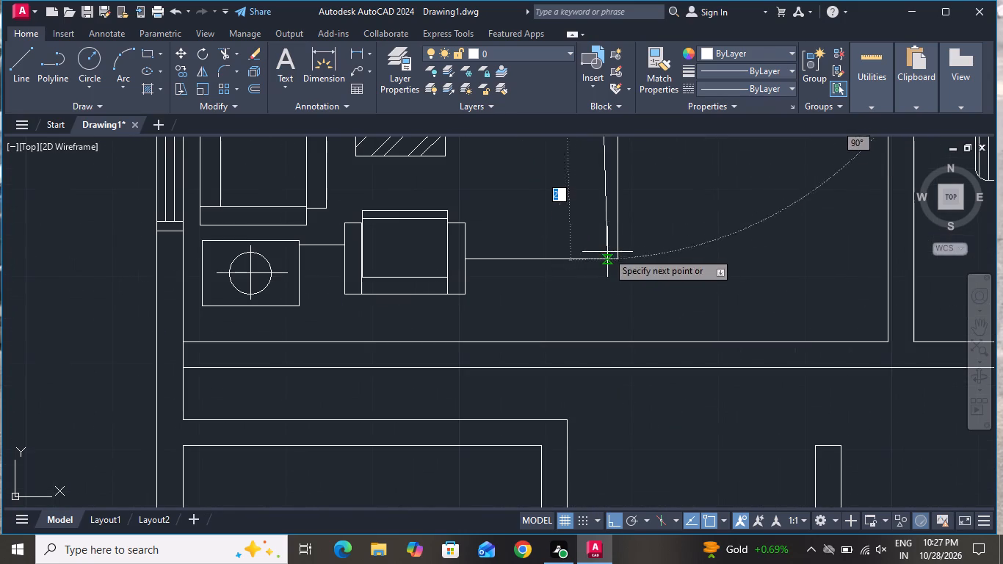
{"action": "left_click", "coordinate": [599, 241]}
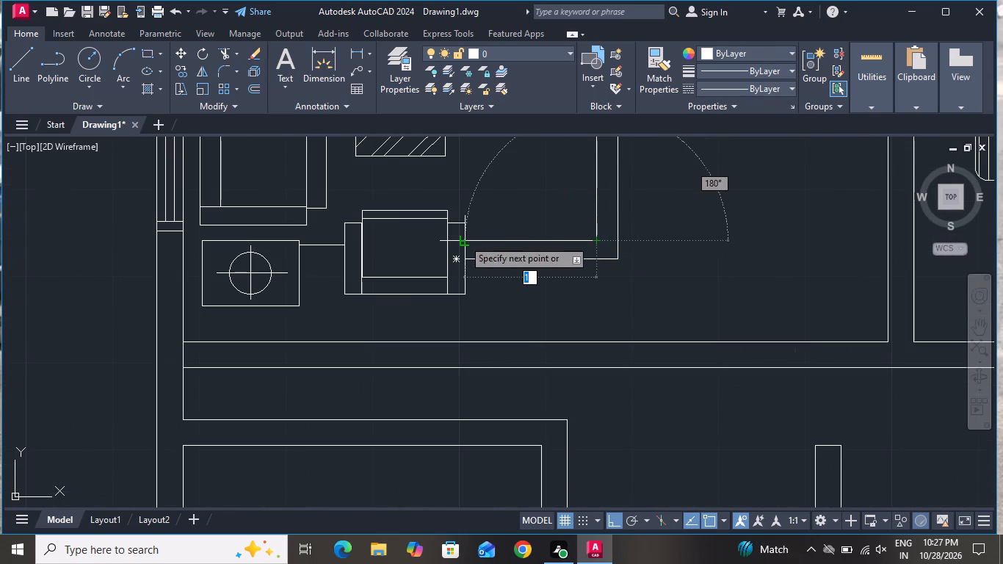
{"action": "left_click", "coordinate": [463, 239]}
{"action": "right_click", "coordinate": [463, 241]}
{"action": "left_click", "coordinate": [478, 270]}
{"action": "scroll", "coordinate": [552, 415], "scroll_direction": "down", "scroll_amount": 2}
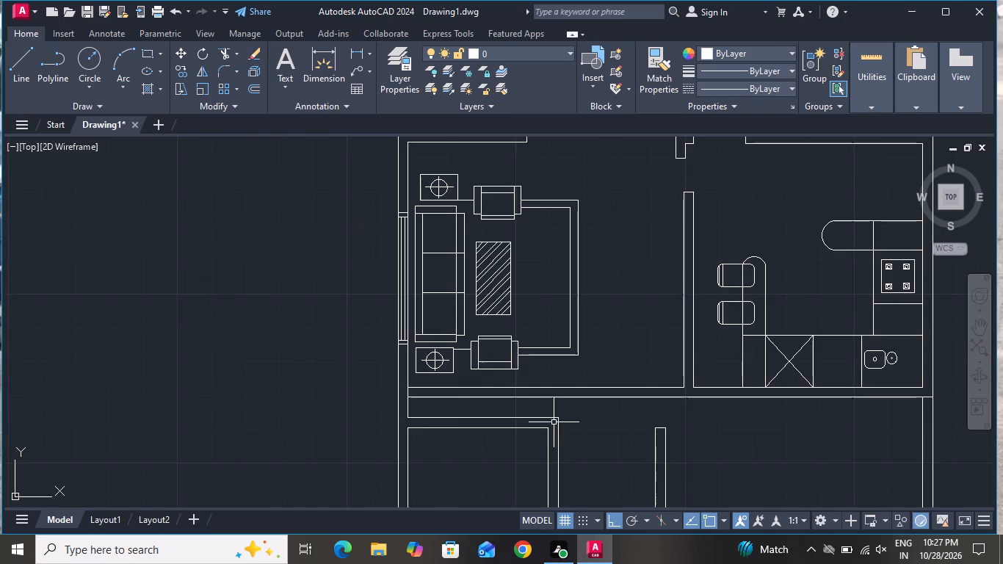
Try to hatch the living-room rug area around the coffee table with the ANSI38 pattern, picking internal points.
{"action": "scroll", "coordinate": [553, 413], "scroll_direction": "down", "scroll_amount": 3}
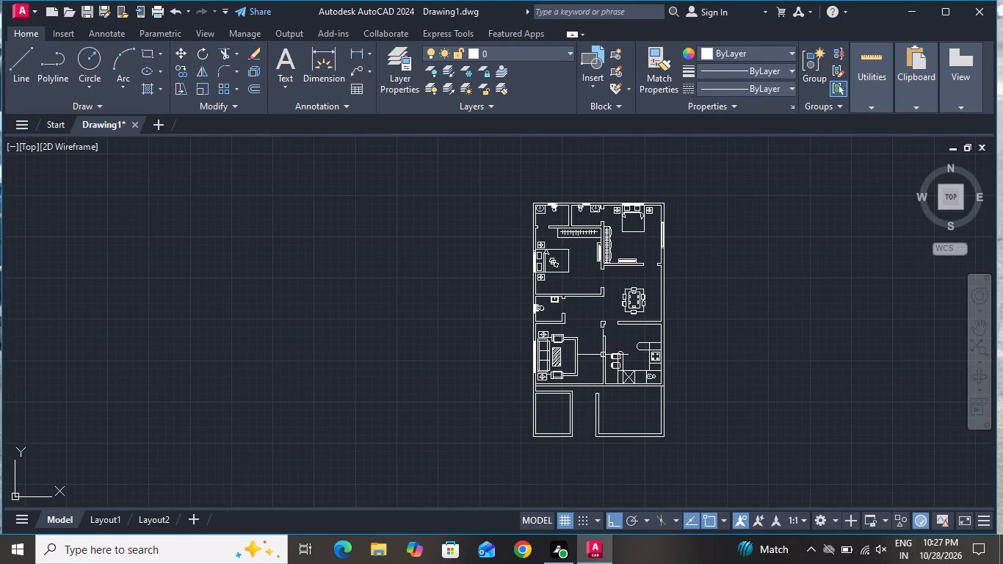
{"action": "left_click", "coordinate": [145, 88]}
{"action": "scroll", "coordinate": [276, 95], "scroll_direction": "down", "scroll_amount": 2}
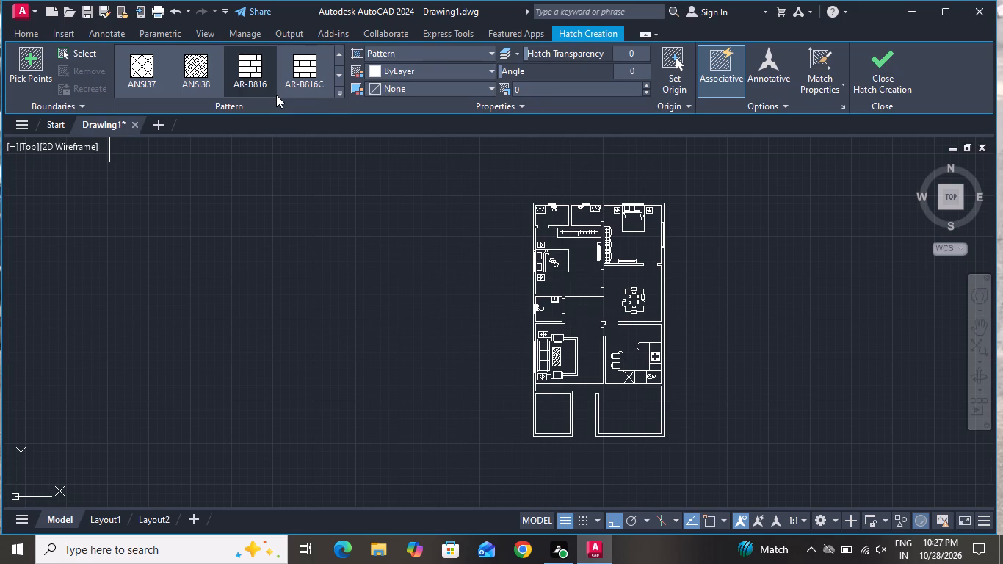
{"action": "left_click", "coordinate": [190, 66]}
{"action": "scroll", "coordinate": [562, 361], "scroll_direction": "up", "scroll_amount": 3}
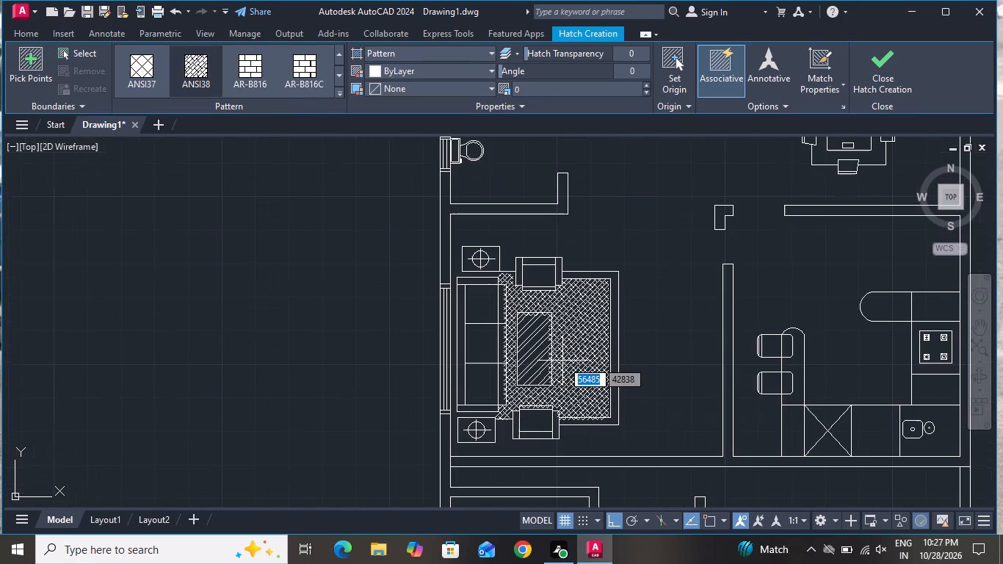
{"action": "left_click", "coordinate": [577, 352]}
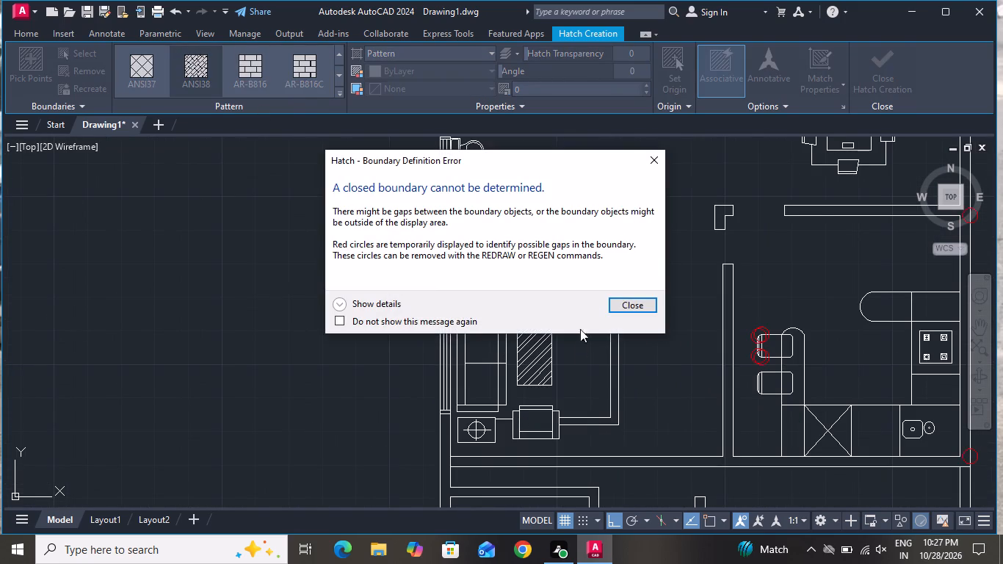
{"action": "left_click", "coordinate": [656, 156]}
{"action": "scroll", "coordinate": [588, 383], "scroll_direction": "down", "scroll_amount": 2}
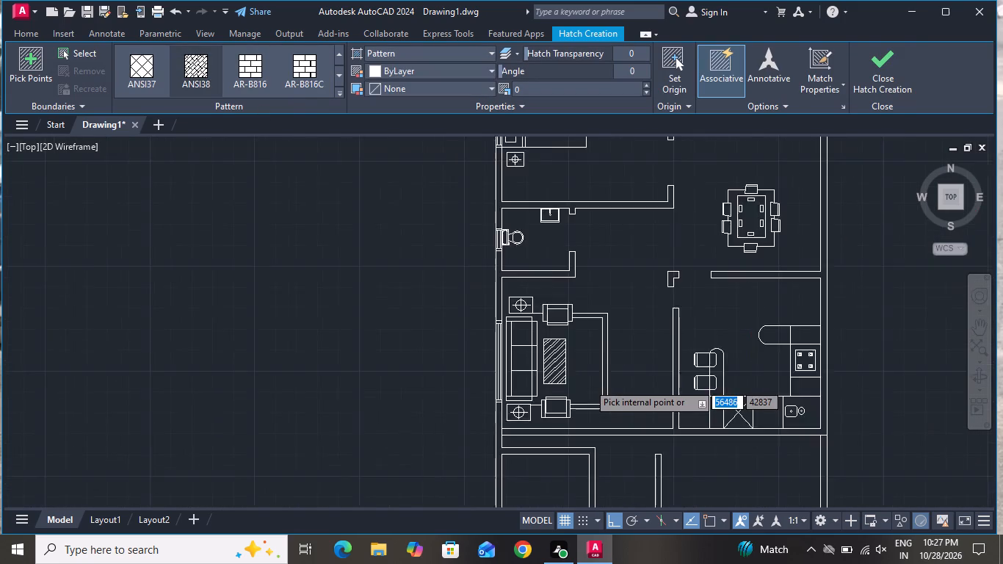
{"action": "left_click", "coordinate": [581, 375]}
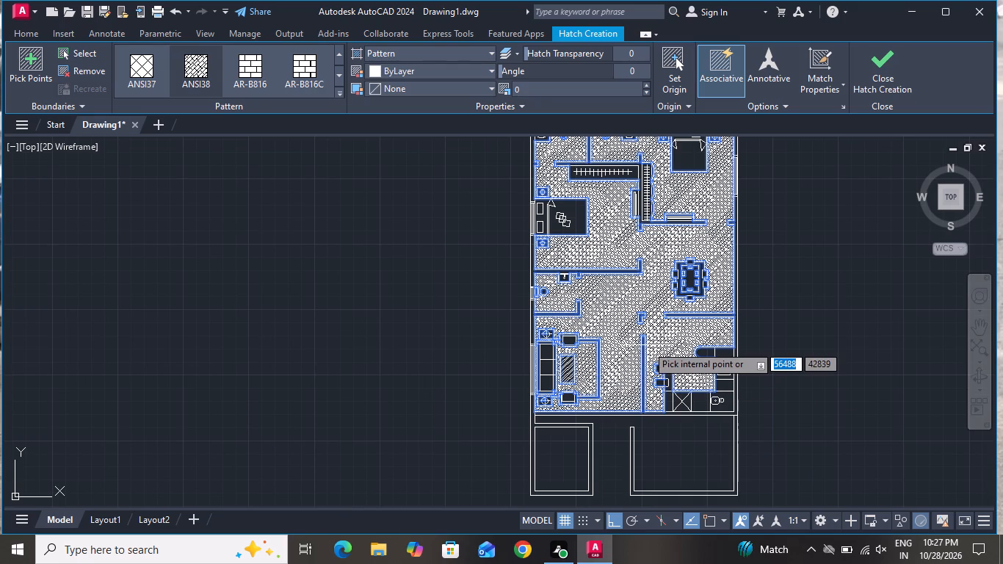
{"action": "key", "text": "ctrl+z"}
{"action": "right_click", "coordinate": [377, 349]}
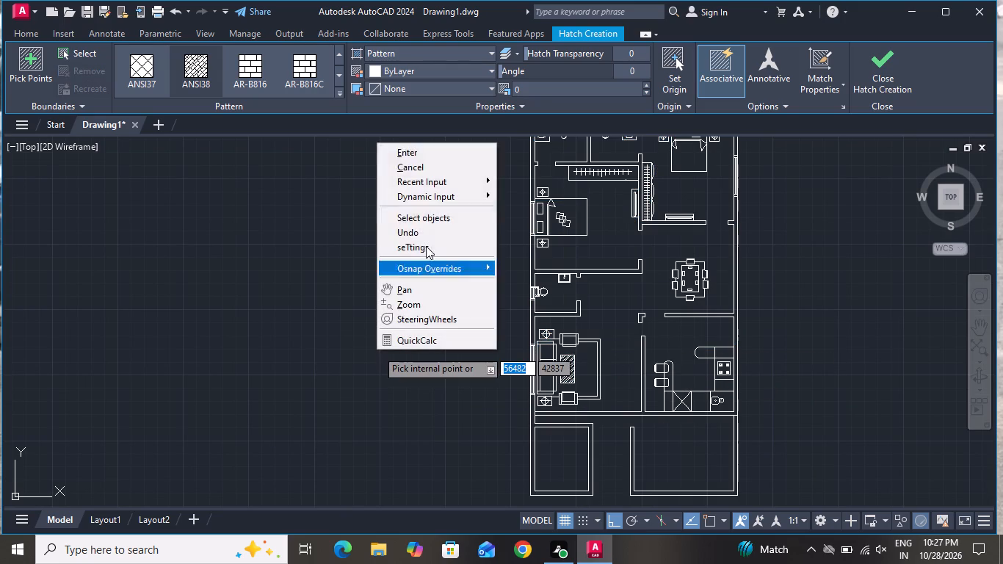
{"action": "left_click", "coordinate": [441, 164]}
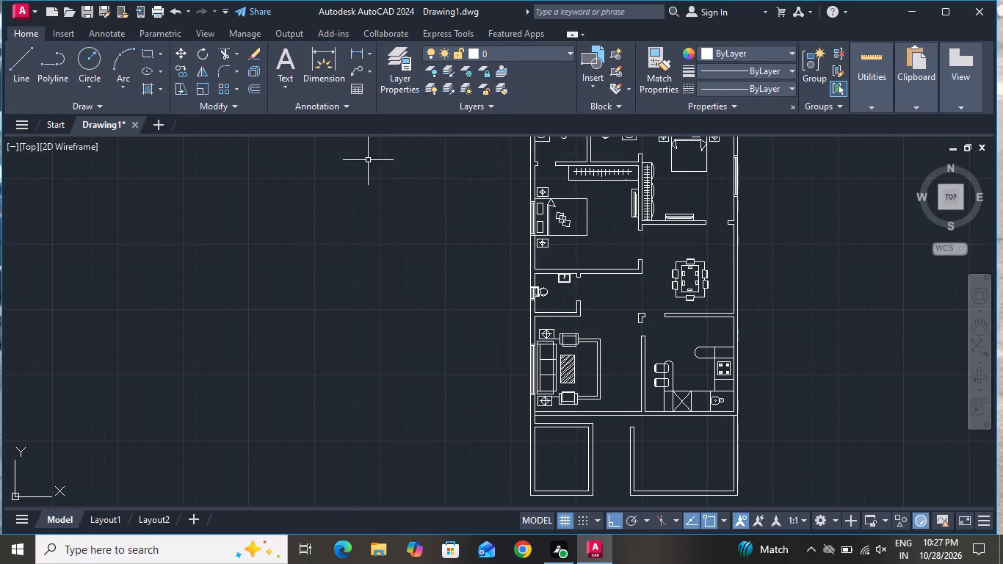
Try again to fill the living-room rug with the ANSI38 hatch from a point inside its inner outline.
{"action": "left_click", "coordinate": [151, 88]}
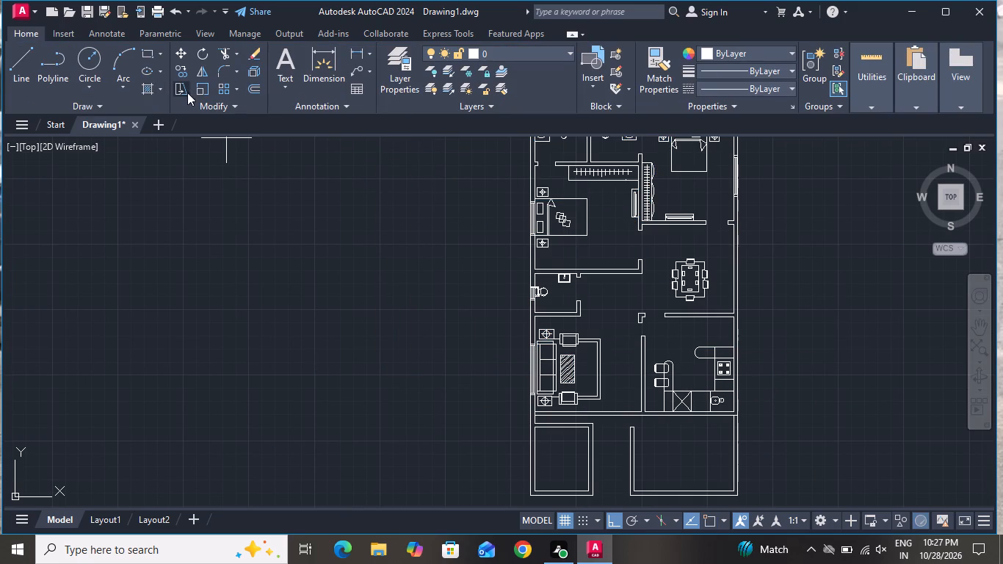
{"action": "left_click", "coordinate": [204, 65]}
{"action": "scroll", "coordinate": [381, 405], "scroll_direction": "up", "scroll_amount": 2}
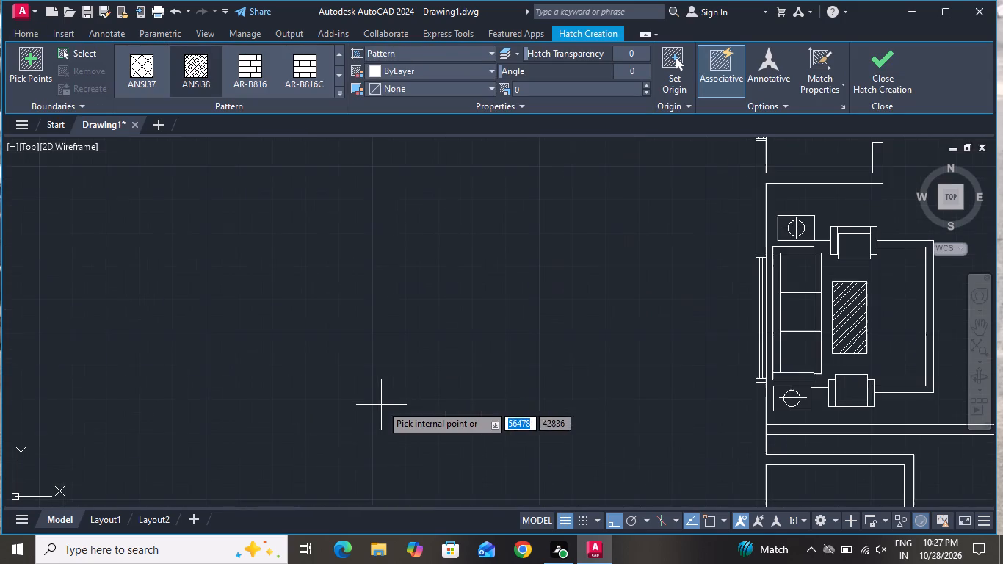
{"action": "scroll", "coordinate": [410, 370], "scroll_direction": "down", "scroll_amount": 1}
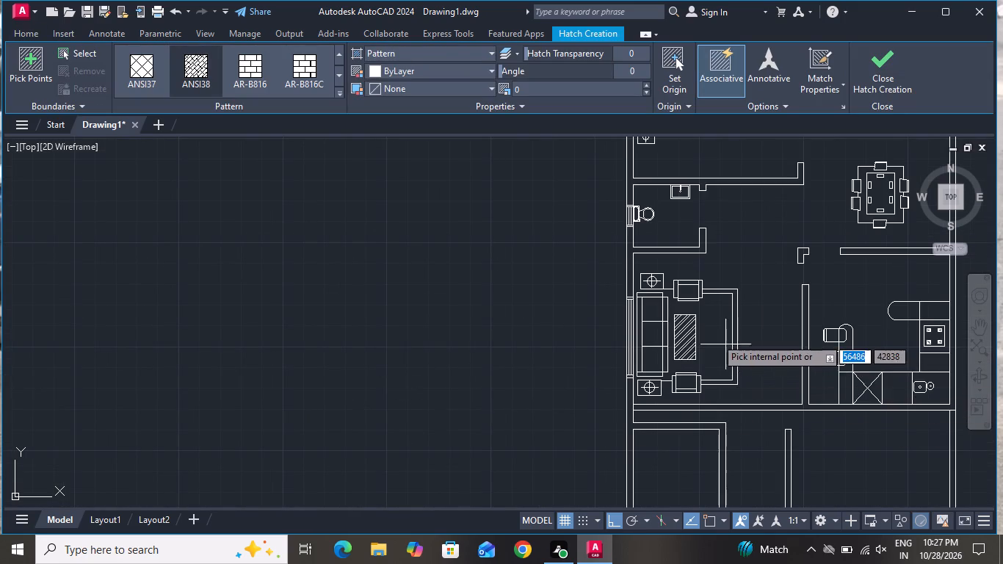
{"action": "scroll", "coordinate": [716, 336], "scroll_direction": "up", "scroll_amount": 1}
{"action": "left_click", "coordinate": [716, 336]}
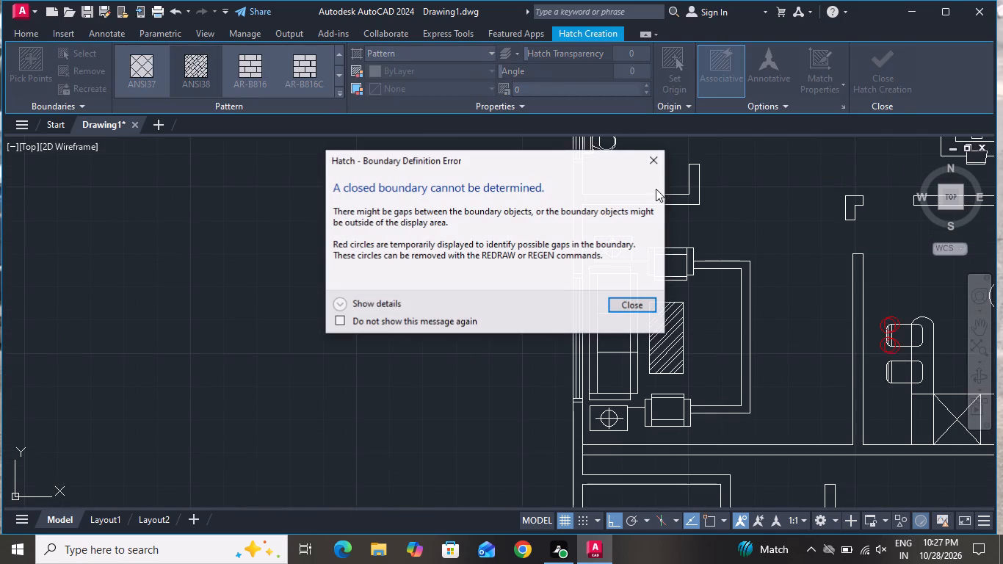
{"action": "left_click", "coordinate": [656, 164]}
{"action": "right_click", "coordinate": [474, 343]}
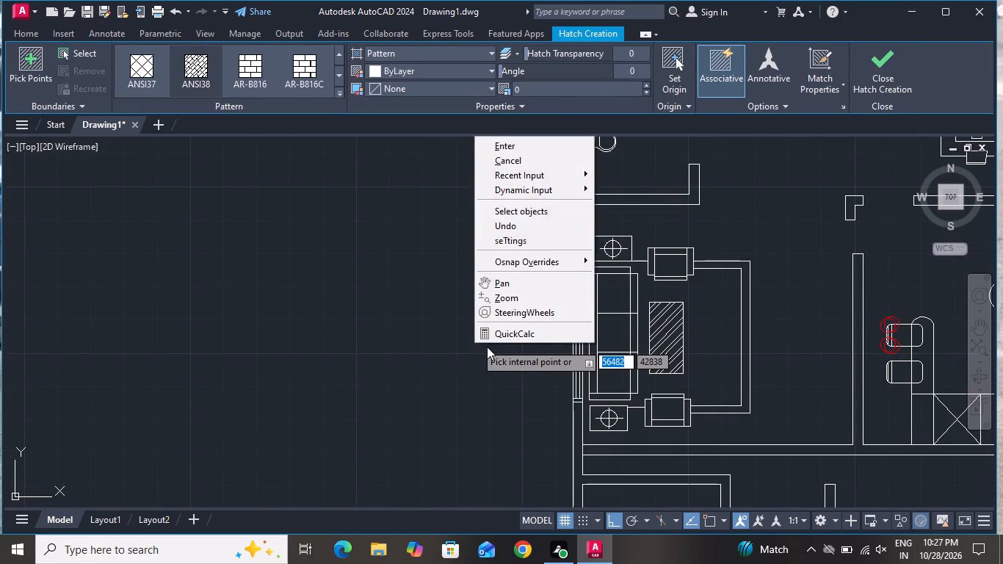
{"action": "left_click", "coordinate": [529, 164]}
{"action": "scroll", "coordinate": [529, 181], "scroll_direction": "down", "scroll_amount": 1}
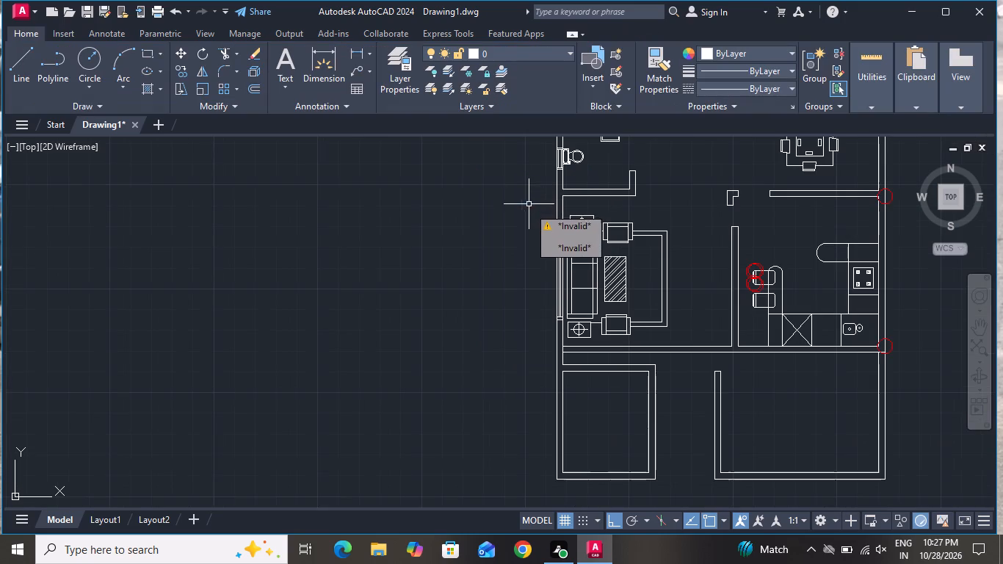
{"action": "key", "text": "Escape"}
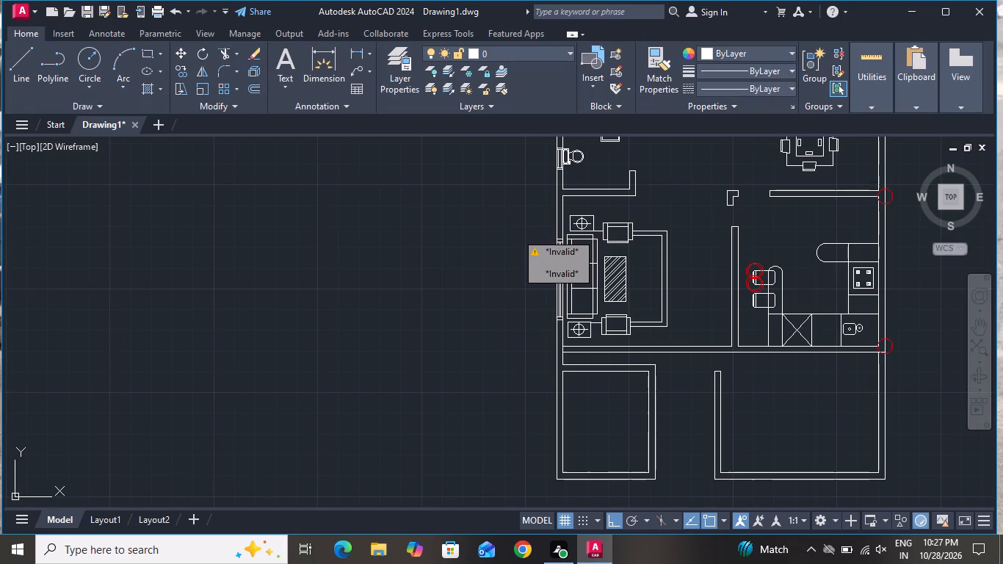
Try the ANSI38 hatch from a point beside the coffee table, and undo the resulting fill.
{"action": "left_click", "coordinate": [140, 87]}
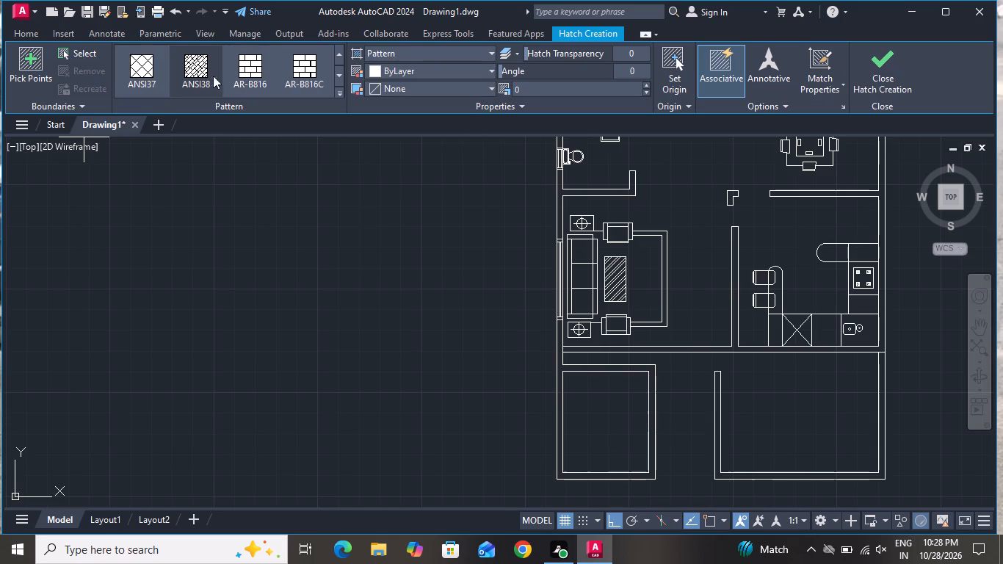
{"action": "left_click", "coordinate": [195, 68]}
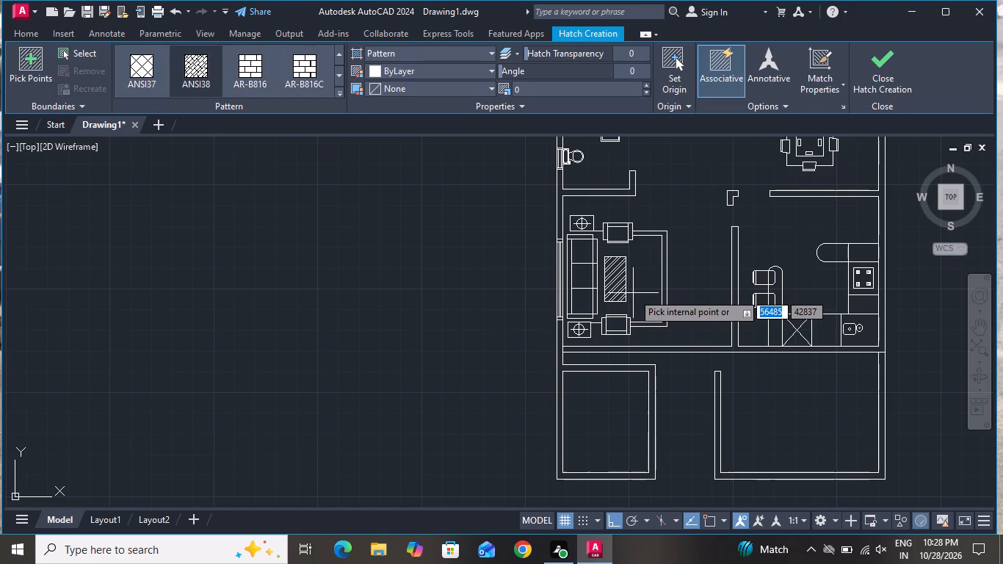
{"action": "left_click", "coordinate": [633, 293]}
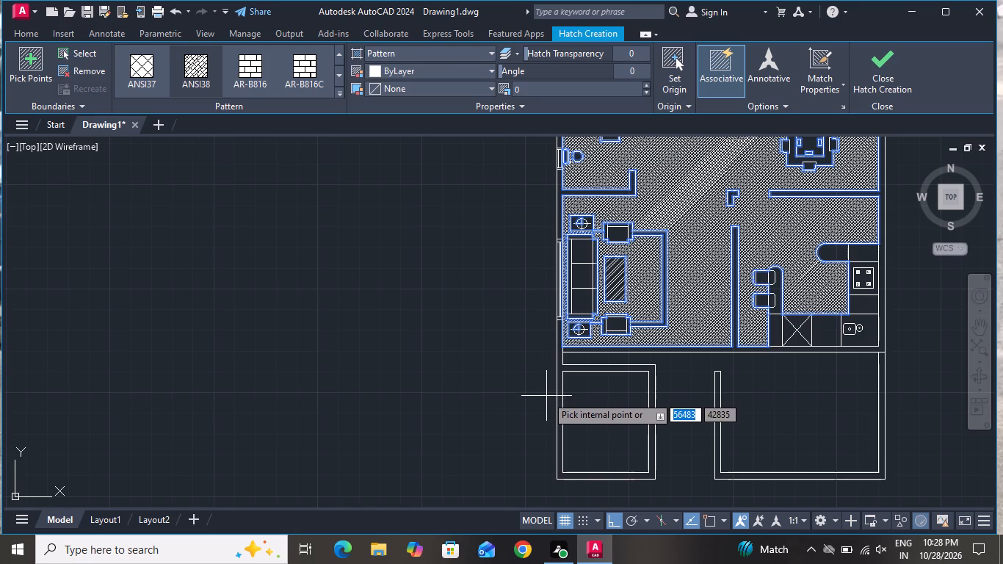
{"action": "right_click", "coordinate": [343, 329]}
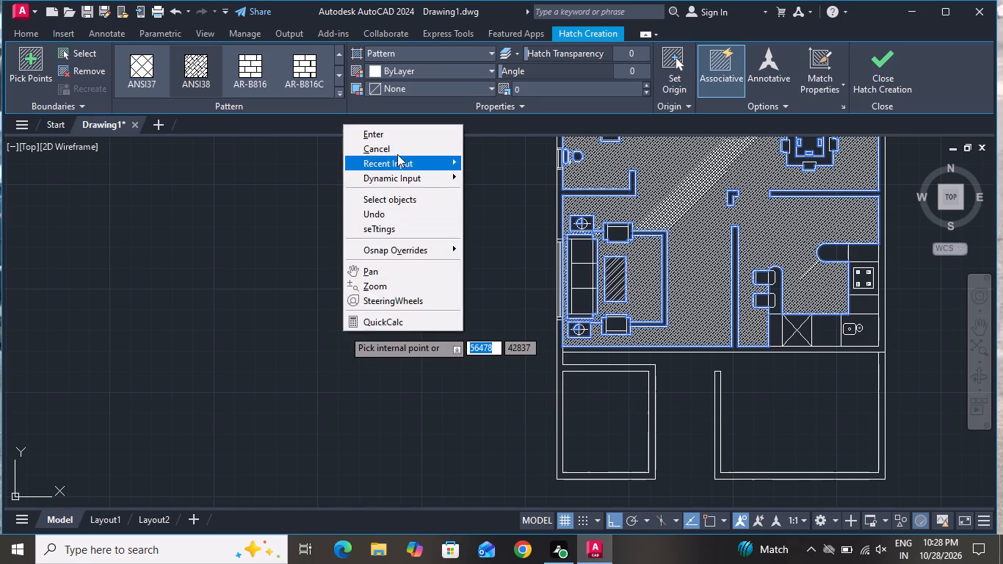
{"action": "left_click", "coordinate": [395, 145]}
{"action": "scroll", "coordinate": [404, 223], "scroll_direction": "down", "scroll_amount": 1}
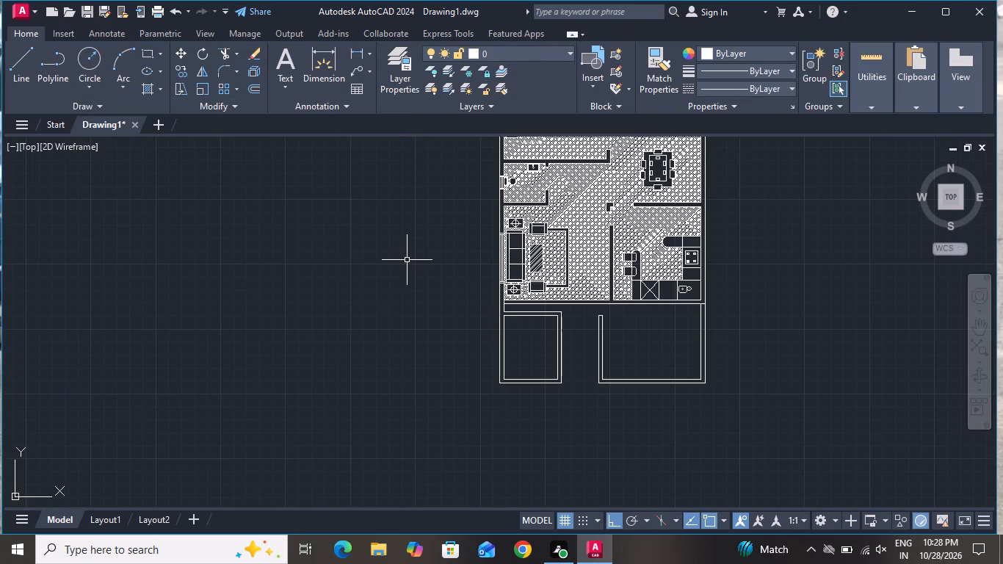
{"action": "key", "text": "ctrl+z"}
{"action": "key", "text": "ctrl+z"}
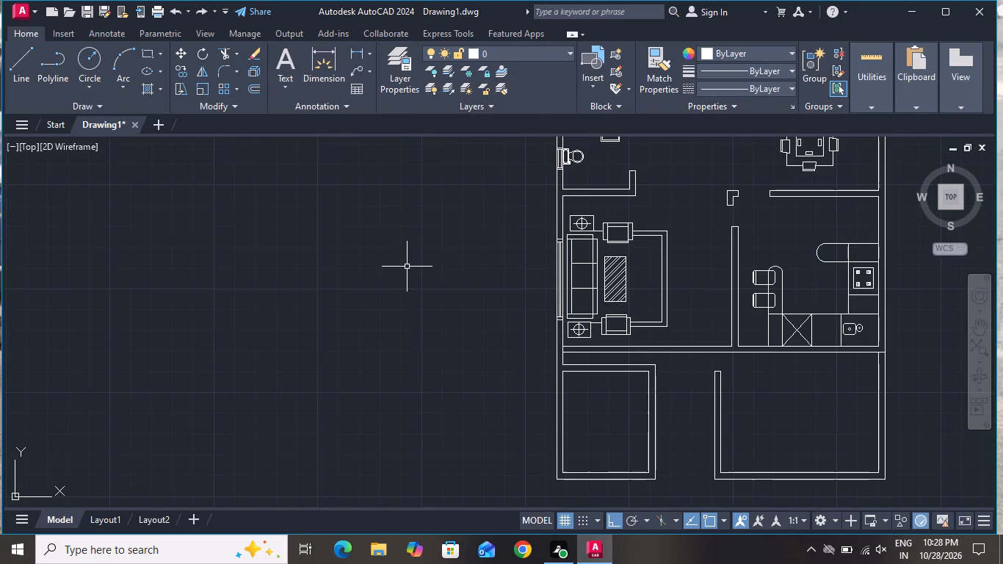
Draw the bedroom rug outline with lines around the bed's foot end, from its upper edge to its lower edge, far side about 2 units long.
{"action": "scroll", "coordinate": [468, 305], "scroll_direction": "down", "scroll_amount": 2}
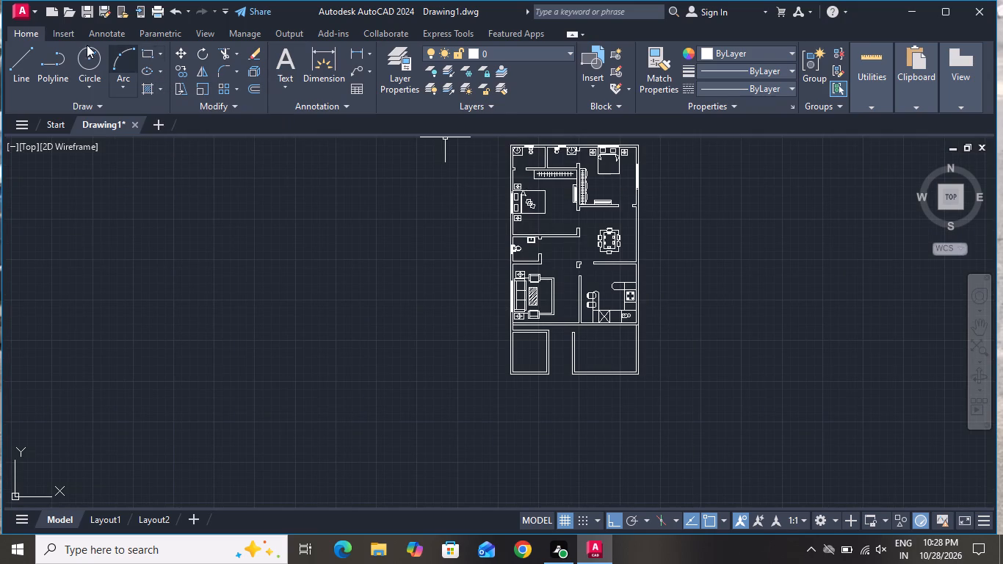
{"action": "left_click", "coordinate": [9, 60]}
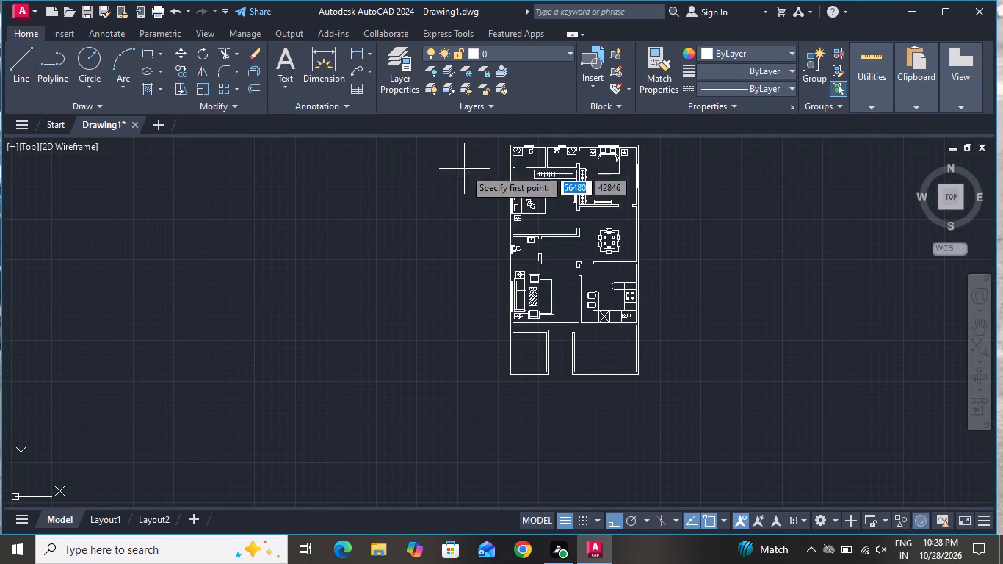
{"action": "scroll", "coordinate": [519, 173], "scroll_direction": "up", "scroll_amount": 4}
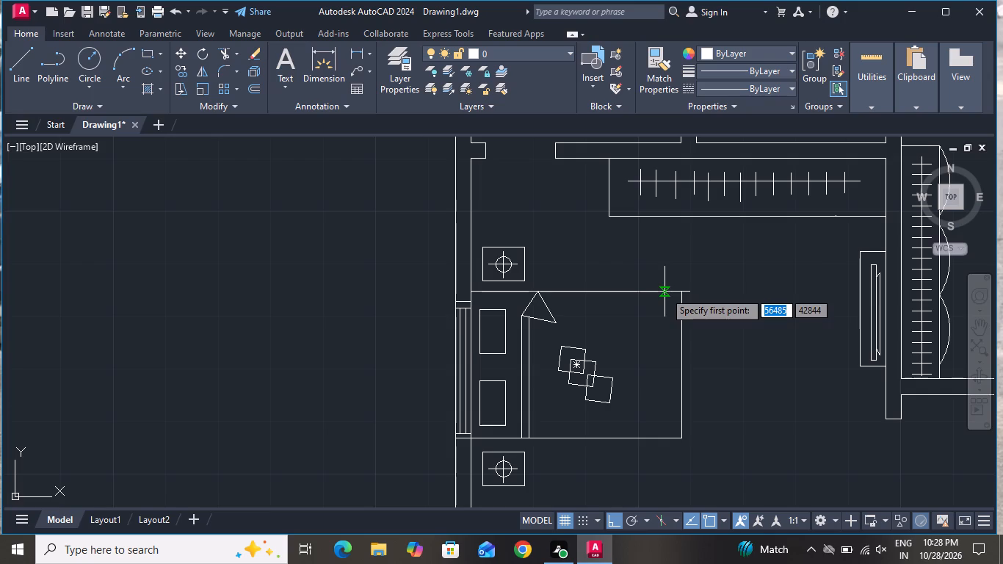
{"action": "left_click", "coordinate": [665, 292]}
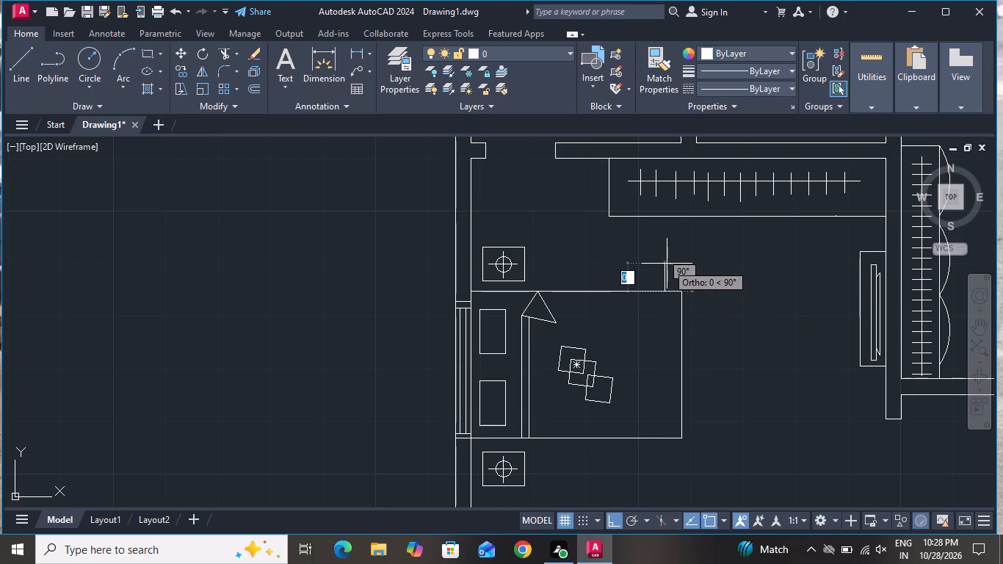
{"action": "left_click", "coordinate": [667, 264]}
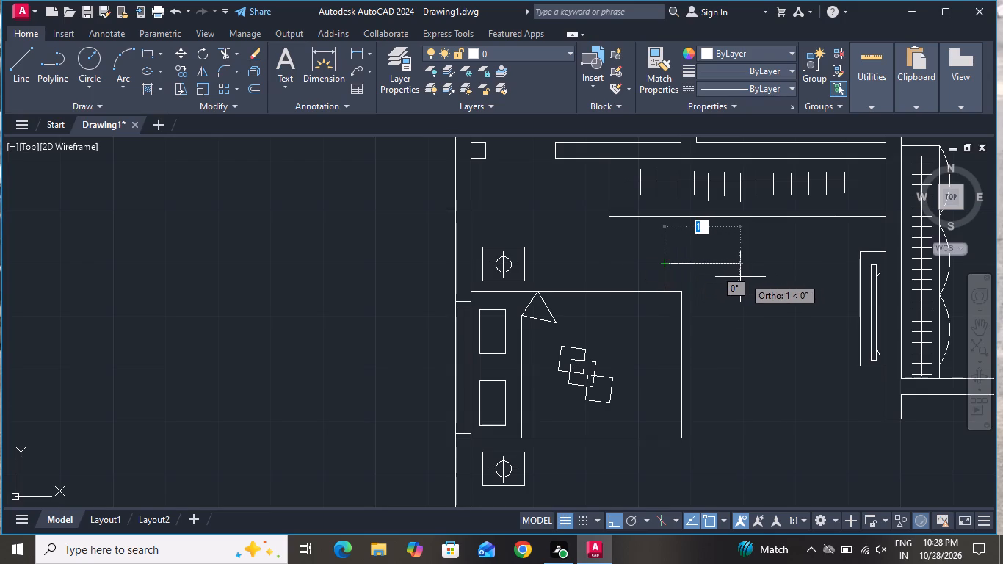
{"action": "left_click", "coordinate": [740, 277]}
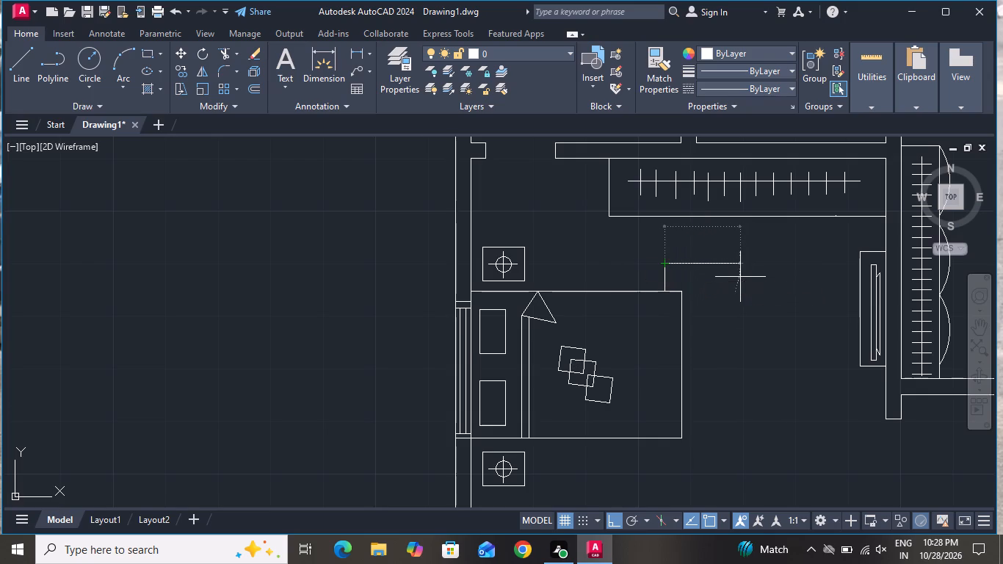
{"action": "scroll", "coordinate": [744, 410], "scroll_direction": "down", "scroll_amount": 2}
{"action": "scroll", "coordinate": [738, 446], "scroll_direction": "up", "scroll_amount": 2}
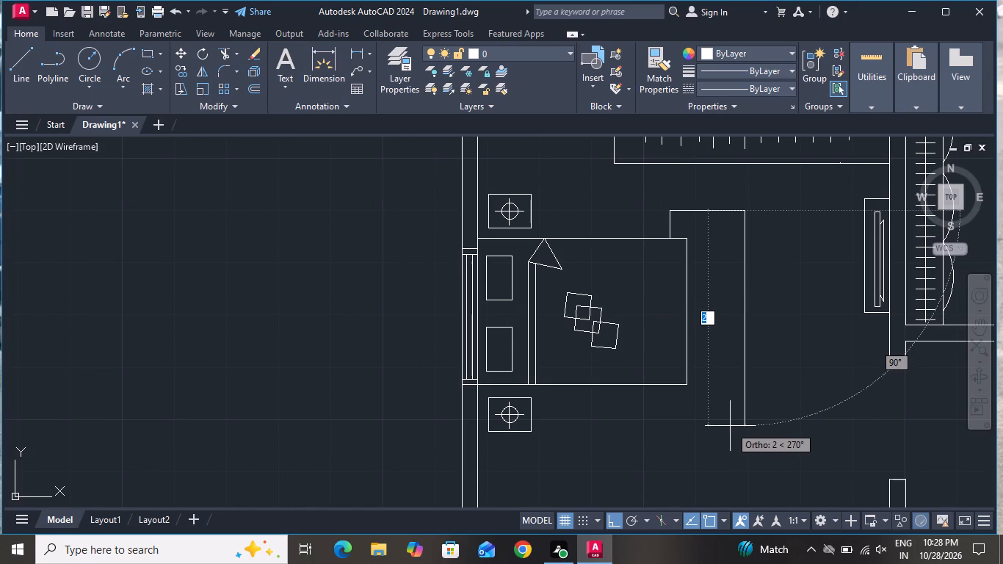
{"action": "left_click", "coordinate": [748, 420]}
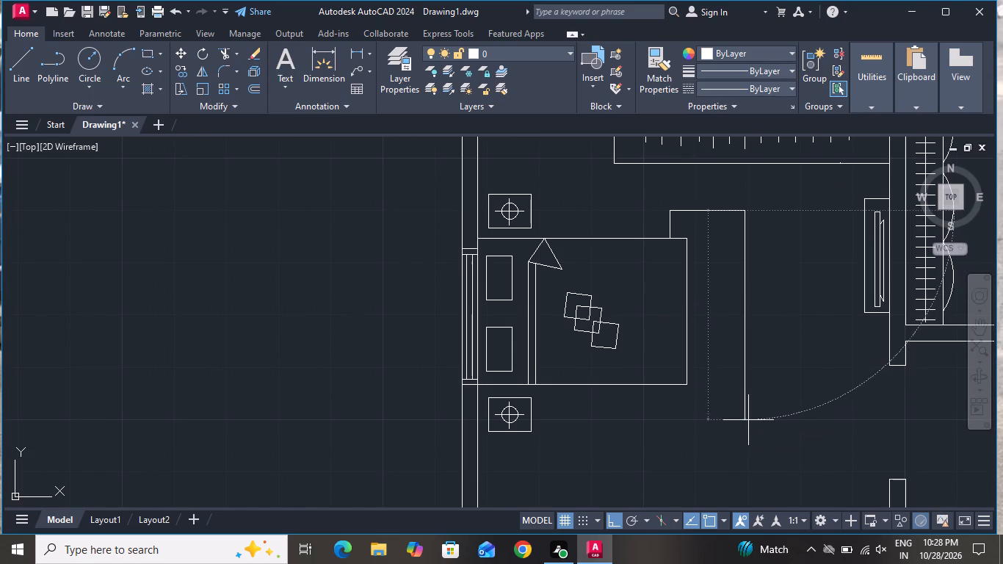
{"action": "left_click", "coordinate": [676, 421]}
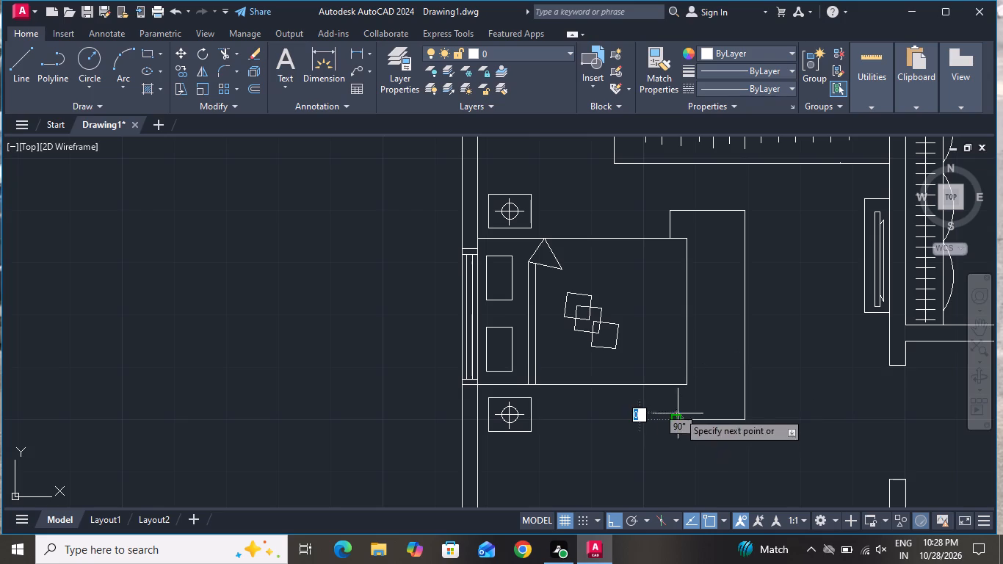
{"action": "left_click", "coordinate": [676, 385]}
{"action": "right_click", "coordinate": [676, 386]}
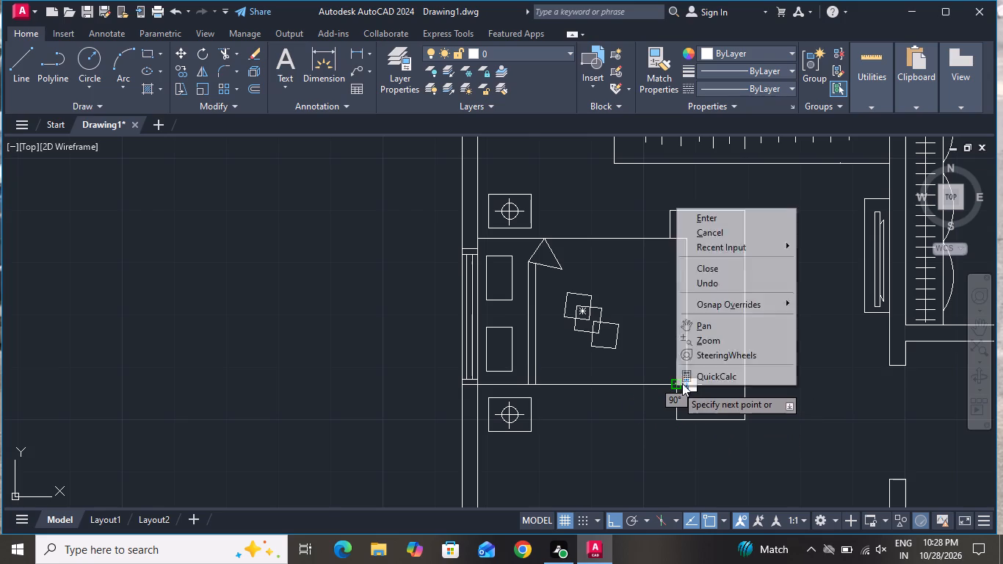
{"action": "left_click", "coordinate": [745, 230]}
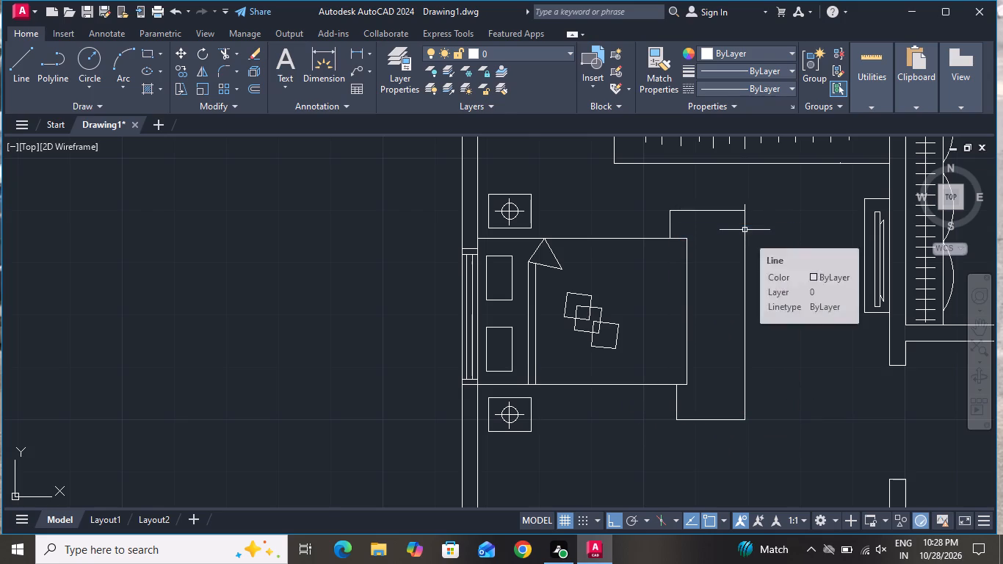
Draw a short vertical fringe line upward from the bedroom rug's upper corner nearest the pillows.
{"action": "scroll", "coordinate": [742, 242], "scroll_direction": "down", "scroll_amount": 2}
{"action": "scroll", "coordinate": [747, 230], "scroll_direction": "up", "scroll_amount": 3}
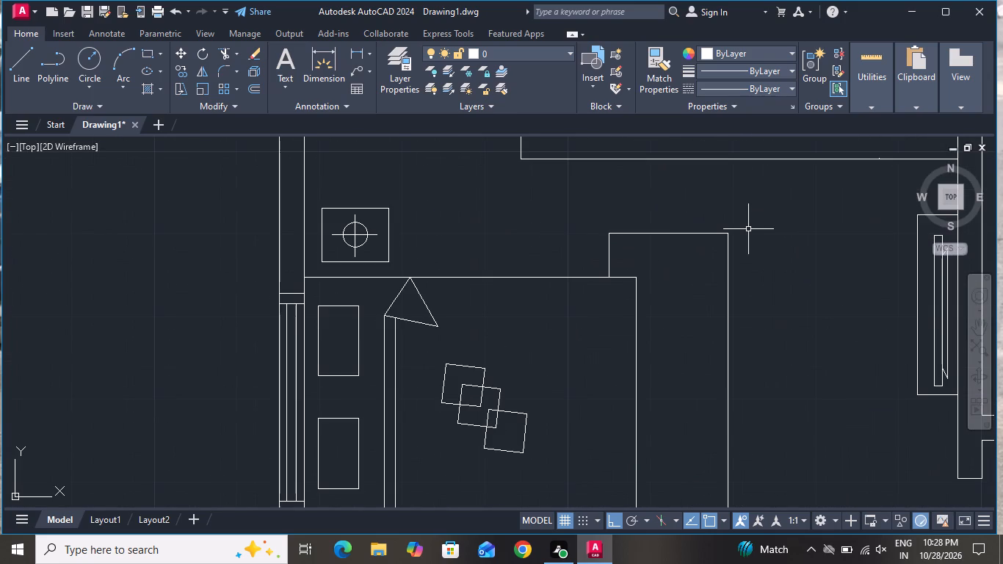
{"action": "left_click", "coordinate": [21, 66]}
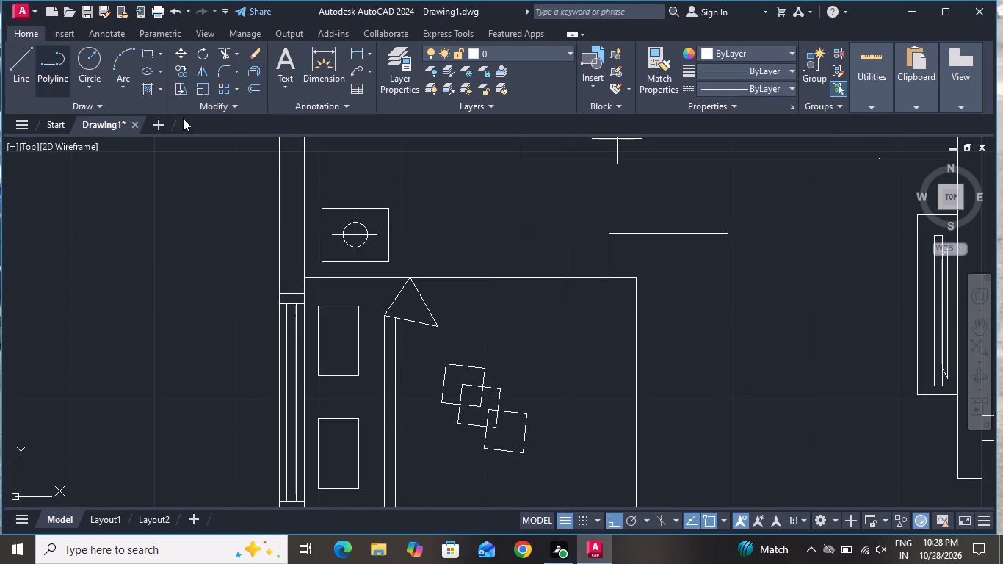
{"action": "scroll", "coordinate": [645, 247], "scroll_direction": "up", "scroll_amount": 1}
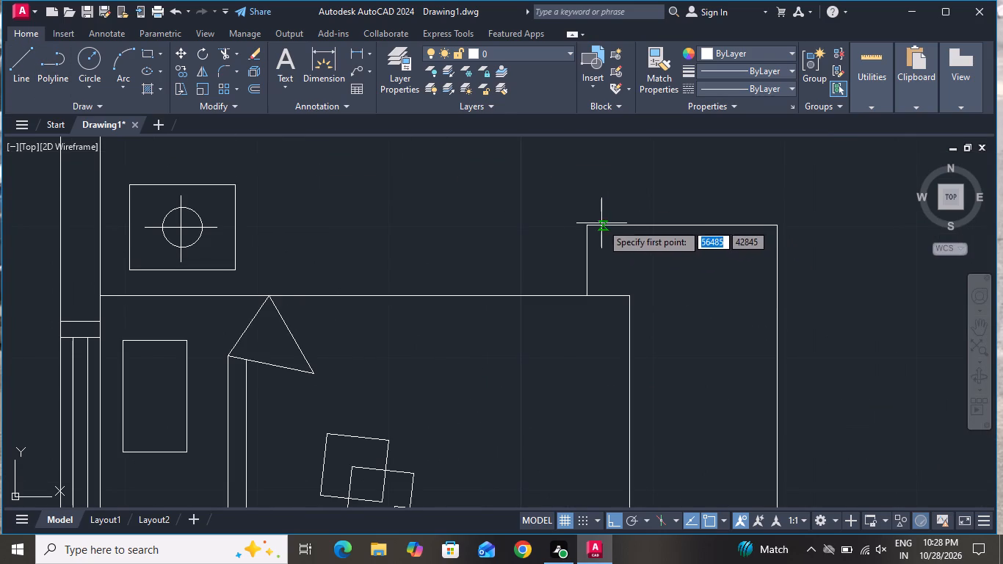
{"action": "left_click", "coordinate": [584, 225]}
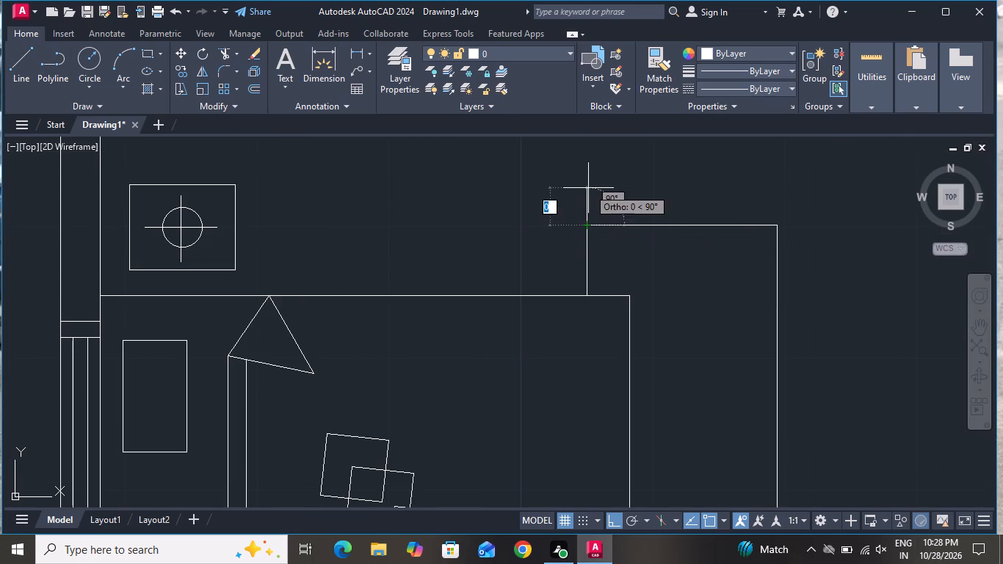
{"action": "left_click", "coordinate": [590, 187]}
{"action": "right_click", "coordinate": [590, 187]}
{"action": "left_click", "coordinate": [608, 206]}
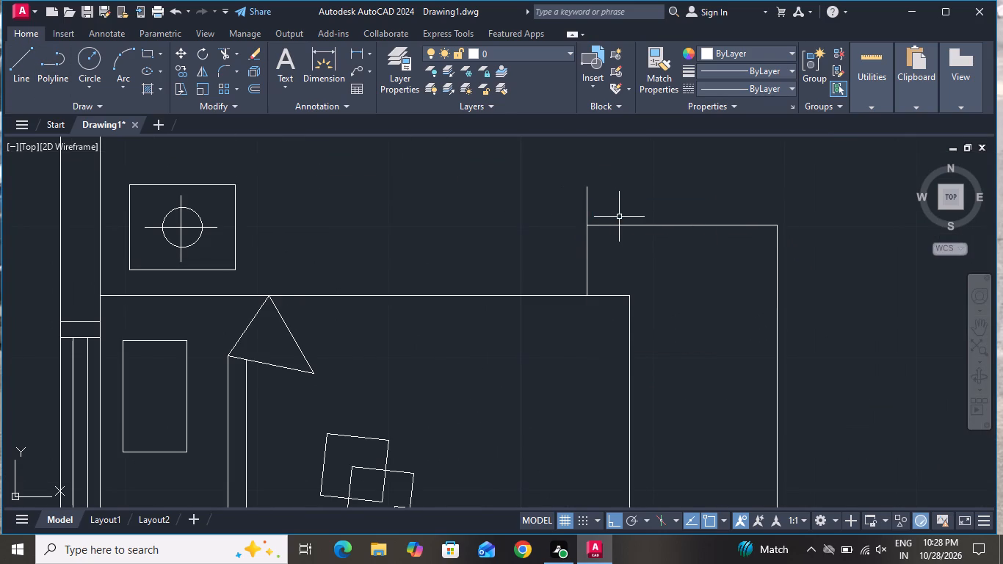
Offset the short vertical fringe line by 0.2 three times in succession along the rug's upper edge.
{"action": "type", "text": "o"}
{"action": "key", "text": "space"}
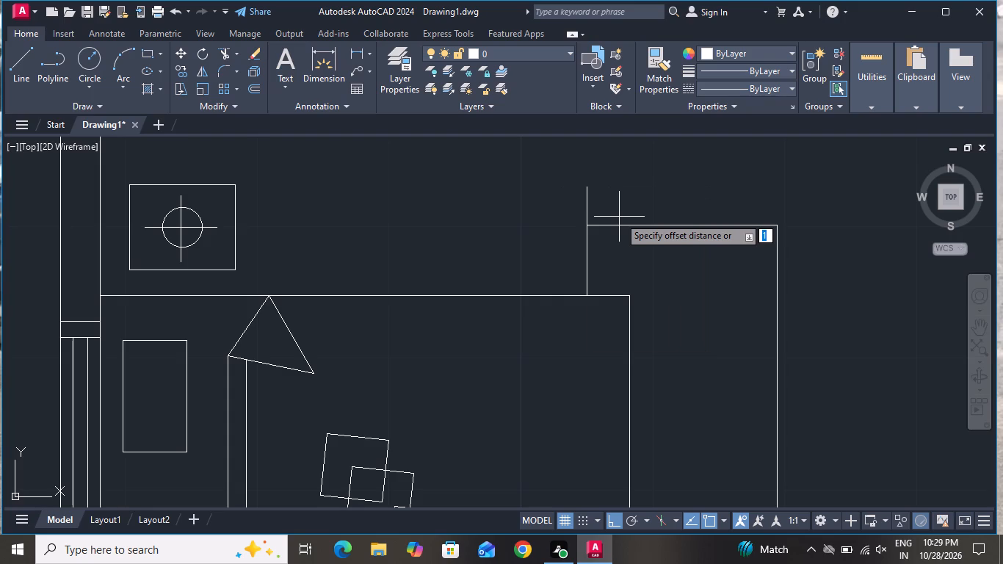
{"action": "type", "text": ".2"}
{"action": "key", "text": "space"}
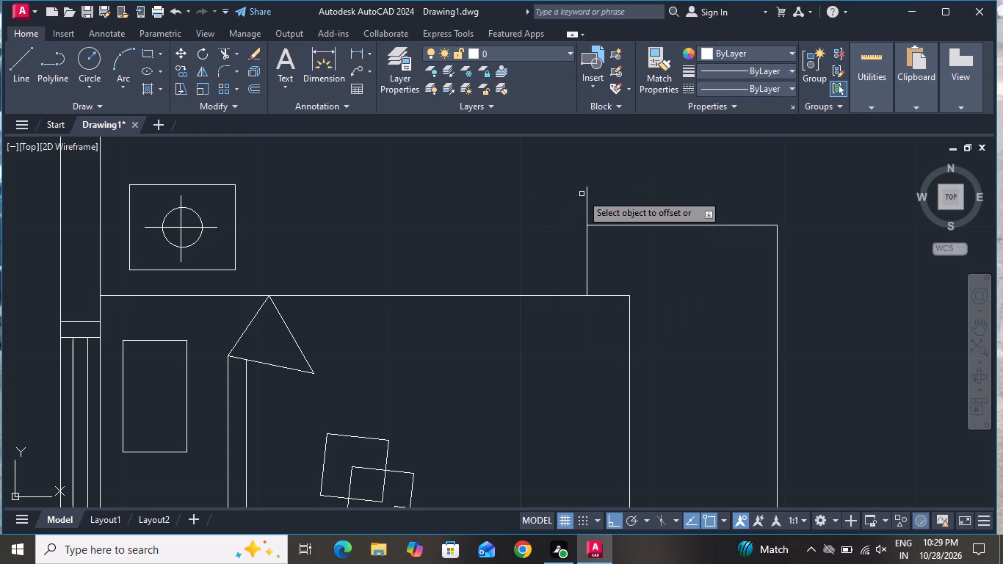
{"action": "left_click", "coordinate": [584, 194]}
{"action": "left_click", "coordinate": [583, 204]}
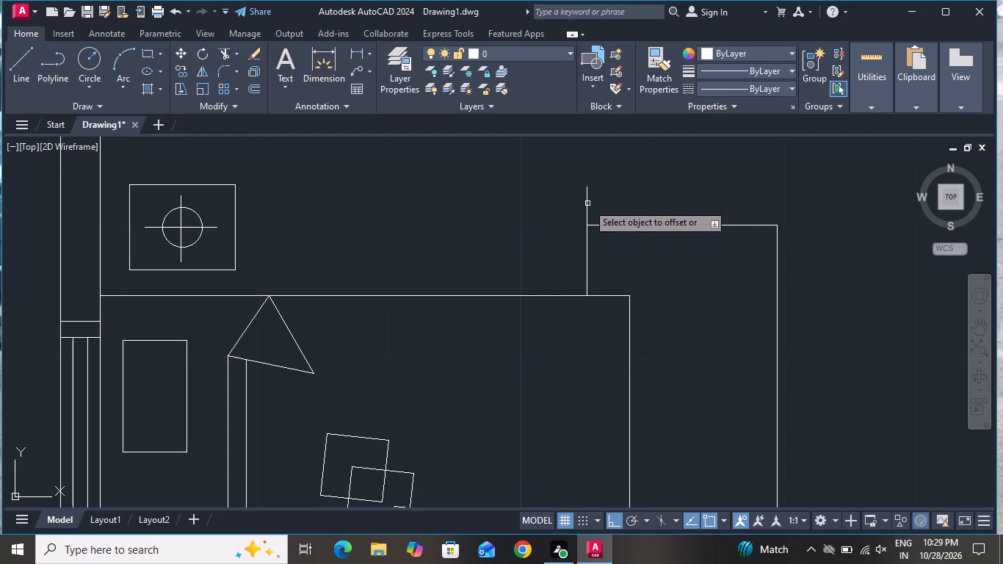
{"action": "left_click", "coordinate": [587, 203]}
{"action": "left_click", "coordinate": [602, 203]}
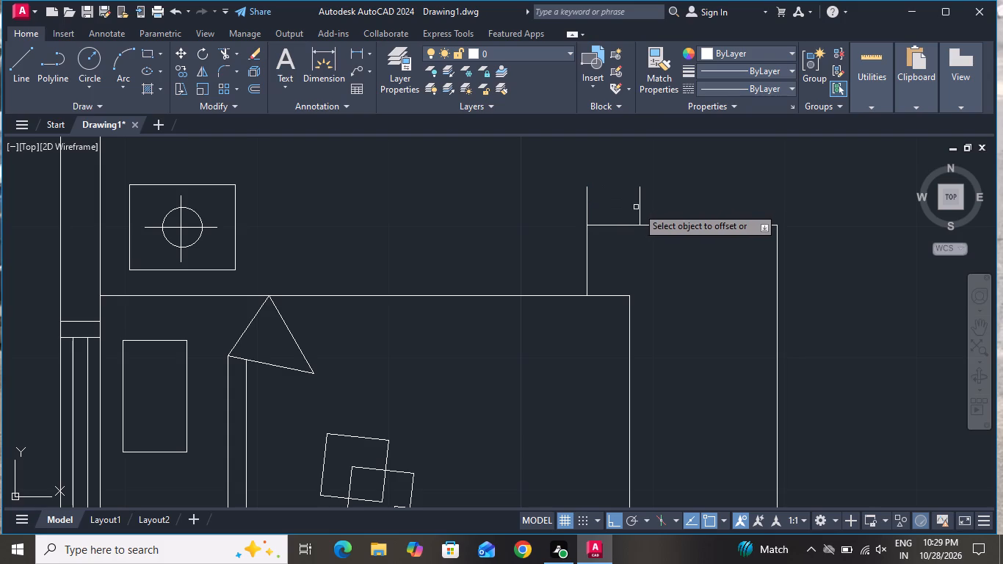
{"action": "left_click", "coordinate": [637, 207]}
{"action": "left_click", "coordinate": [665, 209]}
{"action": "left_click", "coordinate": [640, 215]}
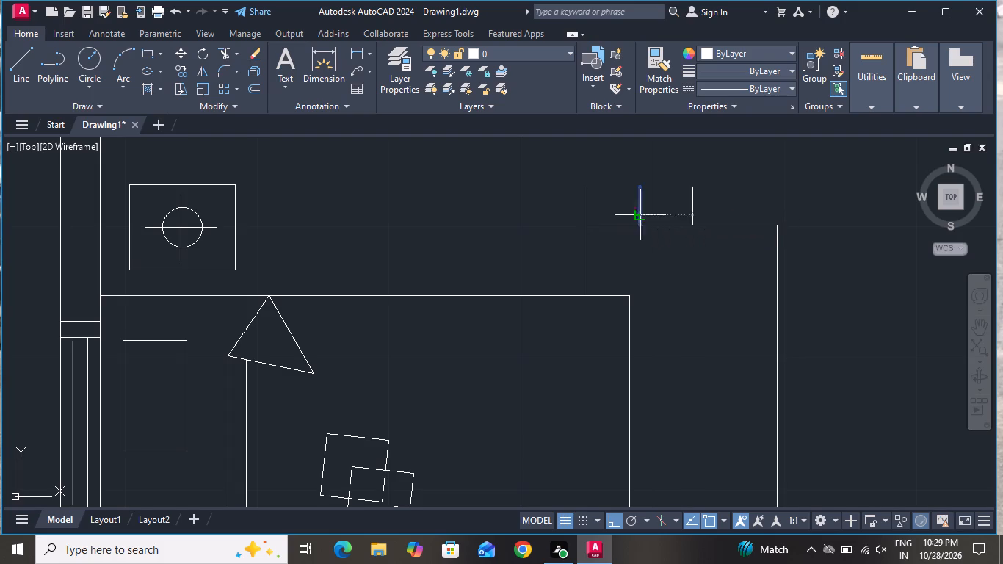
{"action": "left_click", "coordinate": [663, 215]}
{"action": "left_click", "coordinate": [693, 217]}
{"action": "left_click", "coordinate": [711, 214]}
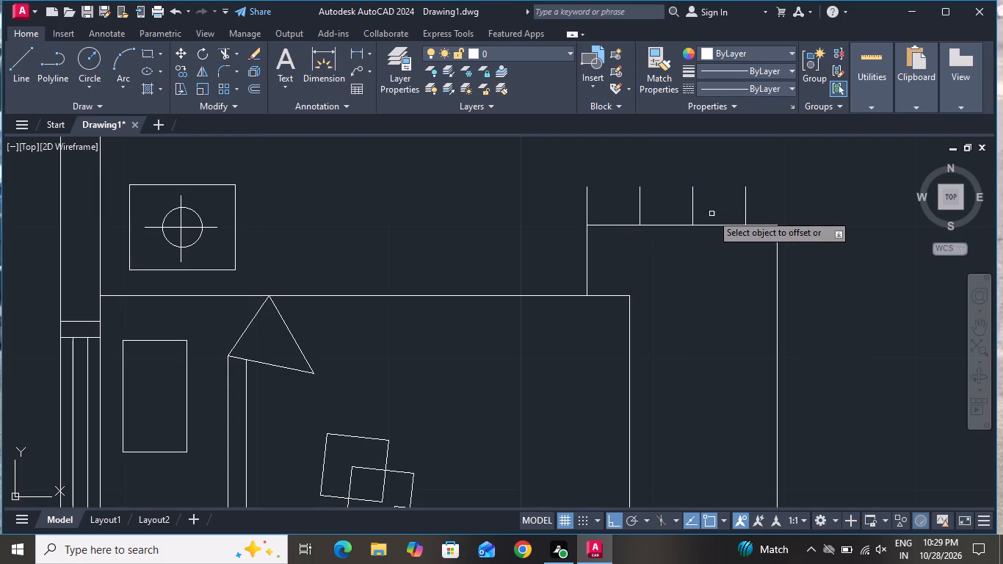
{"action": "right_click", "coordinate": [742, 228]}
{"action": "left_click", "coordinate": [779, 256]}
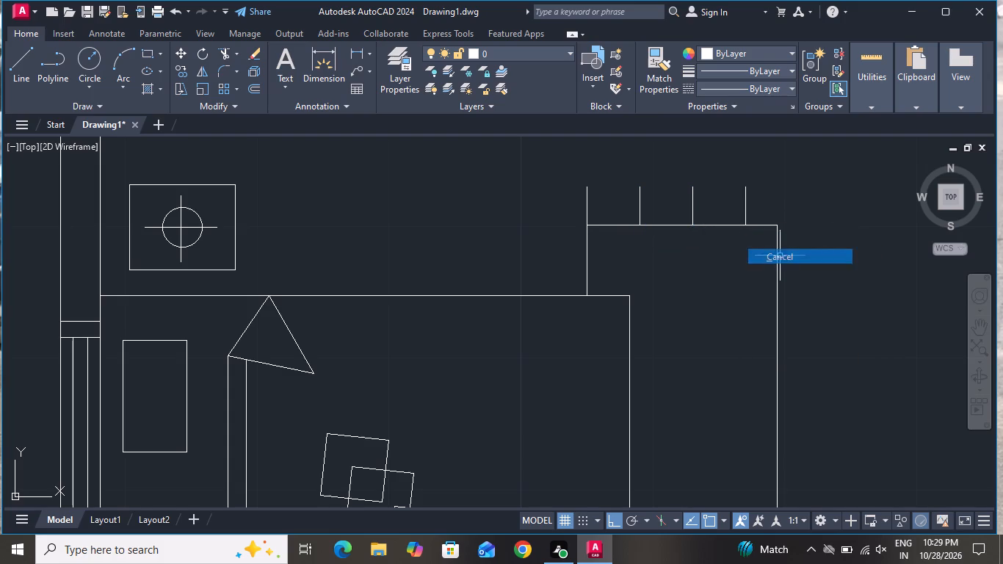
Draw a short horizontal fringe line outward from the upper outer corner of the bedroom rug.
{"action": "left_click", "coordinate": [26, 79]}
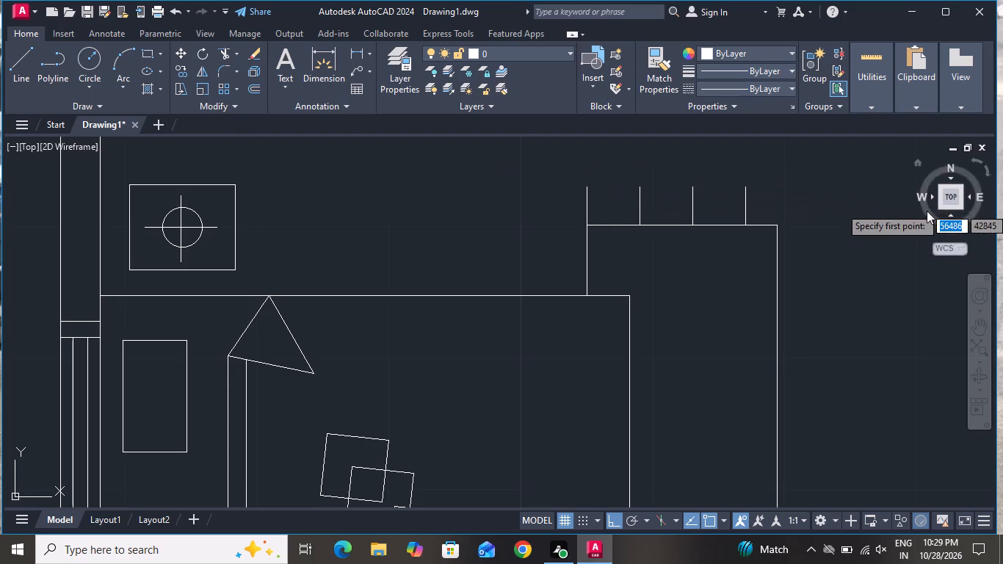
{"action": "left_click", "coordinate": [781, 228]}
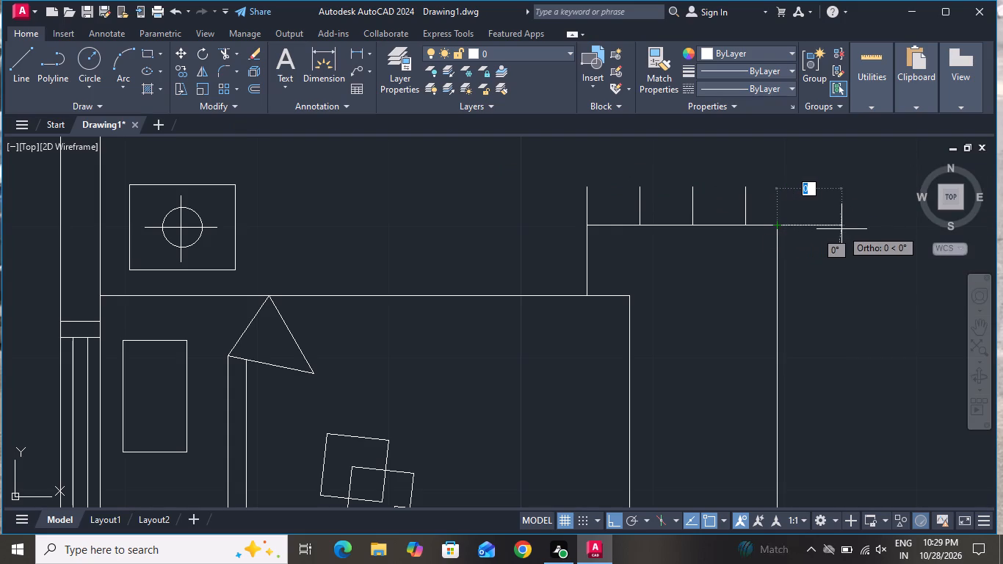
{"action": "left_click", "coordinate": [822, 228]}
{"action": "right_click", "coordinate": [822, 228]}
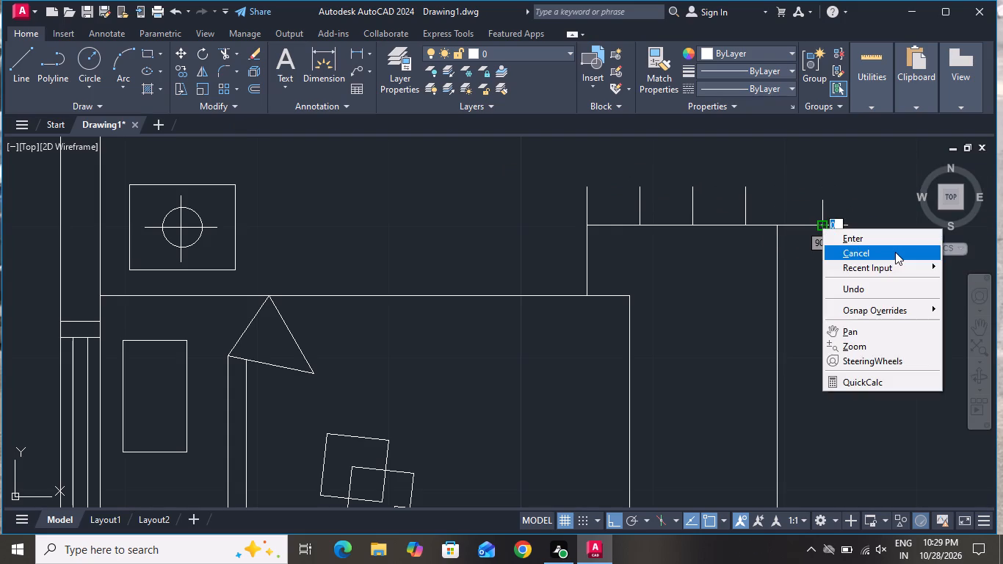
{"action": "left_click", "coordinate": [896, 252]}
Offset the short horizontal fringe line by 0.2 four times in succession downward along the bedroom rug's outer side.
{"action": "type", "text": "o"}
{"action": "key", "text": "space"}
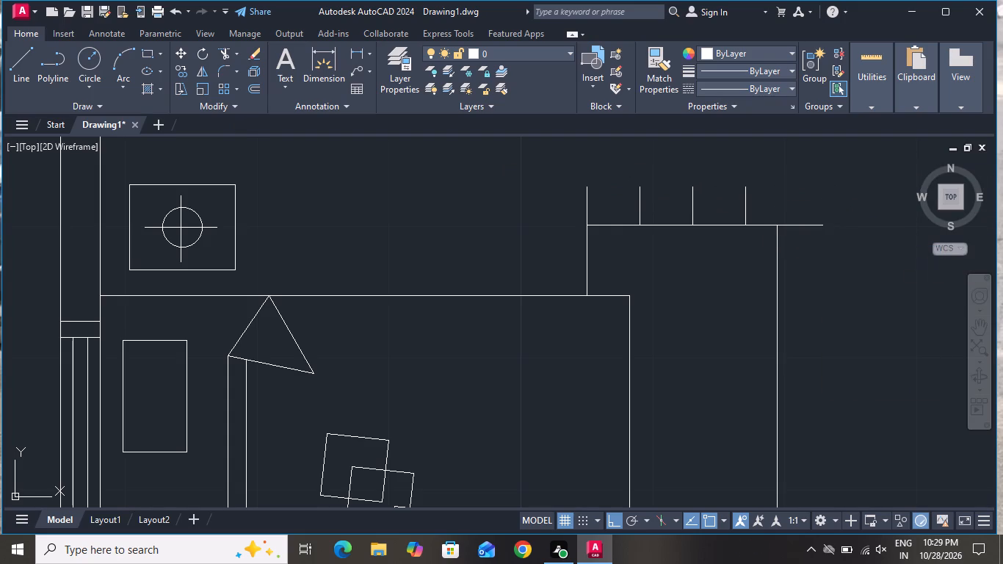
{"action": "type", "text": ".2"}
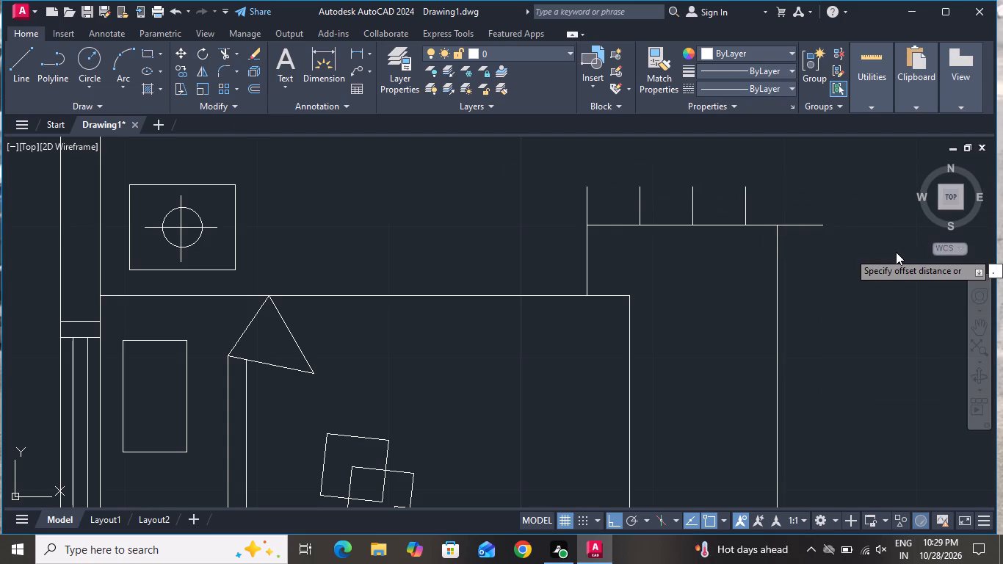
{"action": "key", "text": "space"}
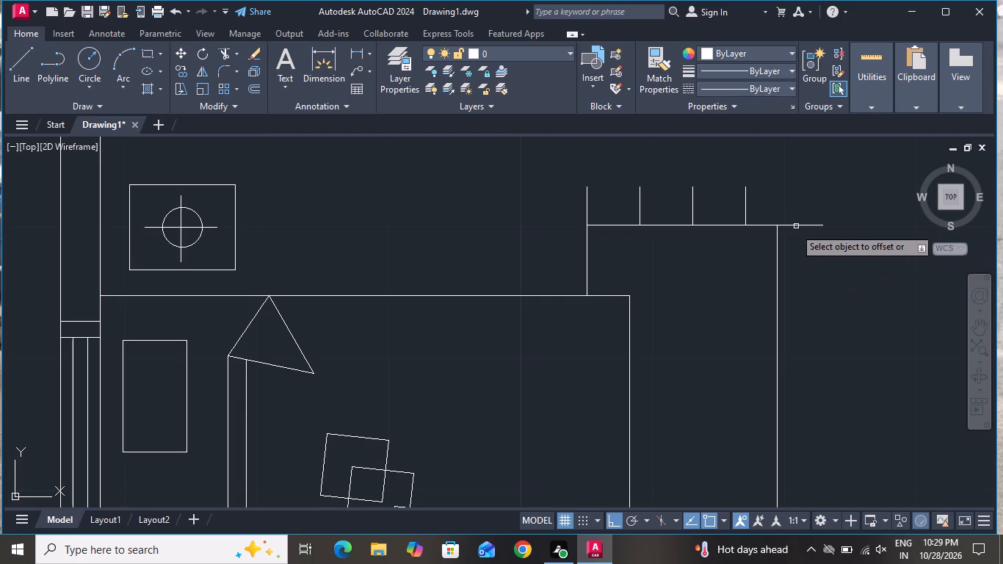
{"action": "left_click", "coordinate": [798, 225]}
{"action": "left_click", "coordinate": [805, 264]}
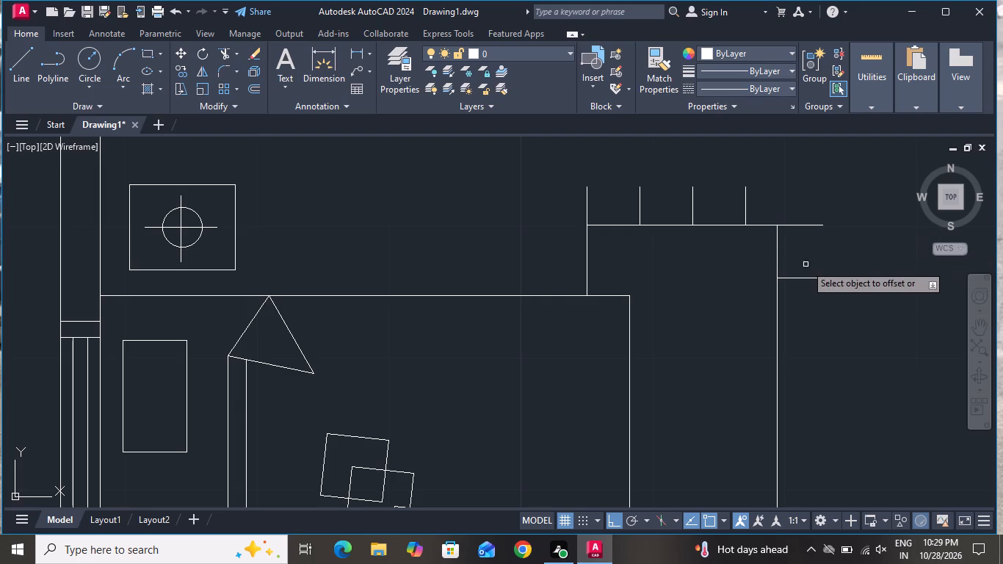
{"action": "left_click", "coordinate": [799, 277]}
{"action": "left_click", "coordinate": [800, 332]}
{"action": "left_click", "coordinate": [802, 330]}
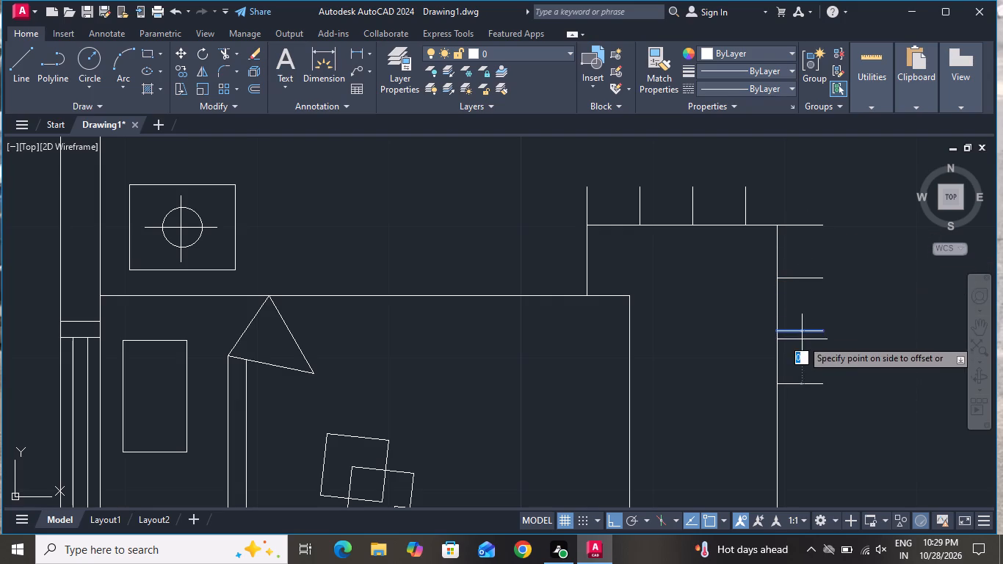
{"action": "left_click", "coordinate": [800, 359]}
{"action": "left_click", "coordinate": [794, 386]}
{"action": "left_click", "coordinate": [798, 422]}
Offset the lowest horizontal fringe line four more times downward along the rug's outer side at the same 0.2 spacing.
{"action": "scroll", "coordinate": [809, 314], "scroll_direction": "down", "scroll_amount": 3}
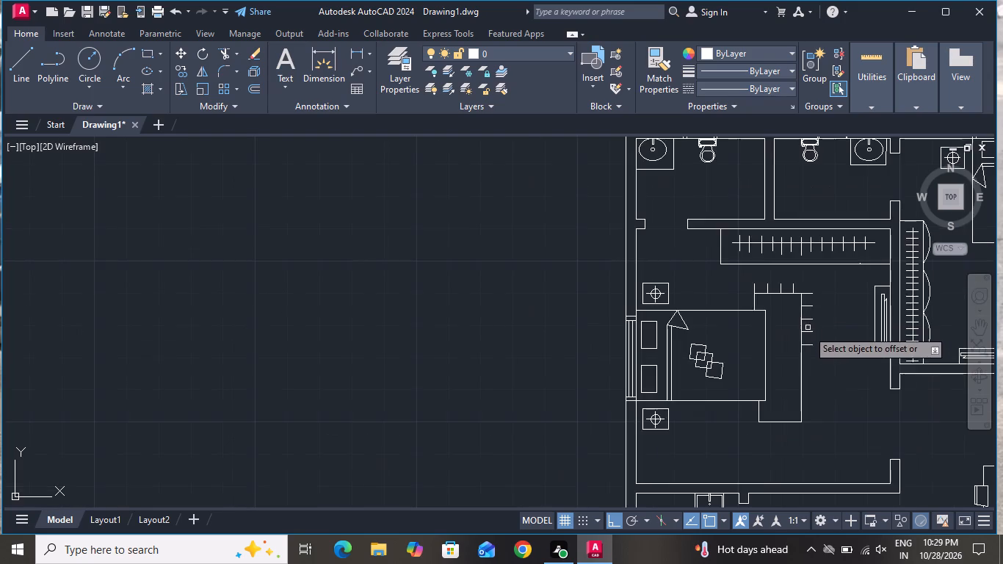
{"action": "scroll", "coordinate": [807, 372], "scroll_direction": "up", "scroll_amount": 2}
{"action": "left_click", "coordinate": [806, 303]}
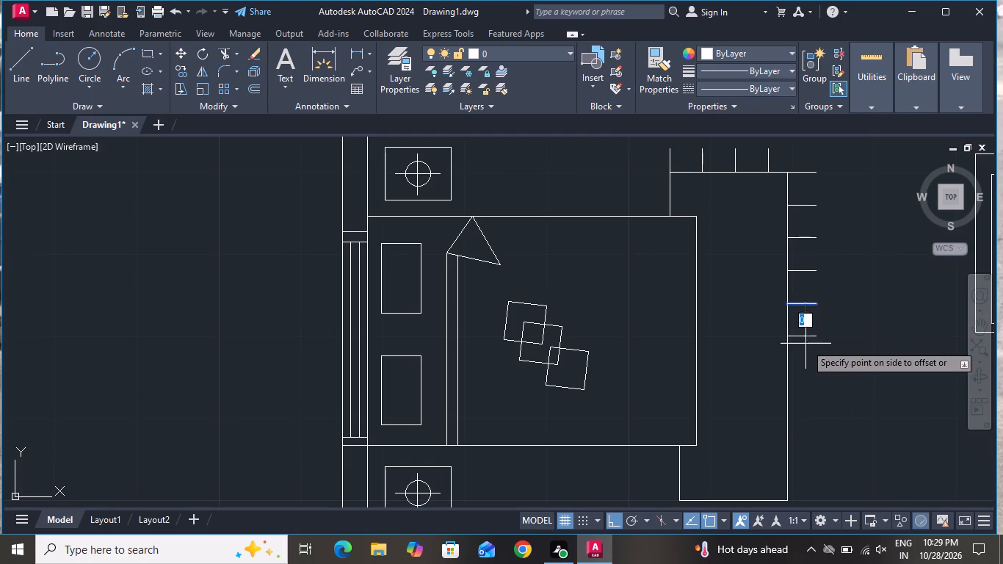
{"action": "left_click", "coordinate": [805, 344]}
{"action": "left_click", "coordinate": [811, 337]}
{"action": "left_click", "coordinate": [810, 371]}
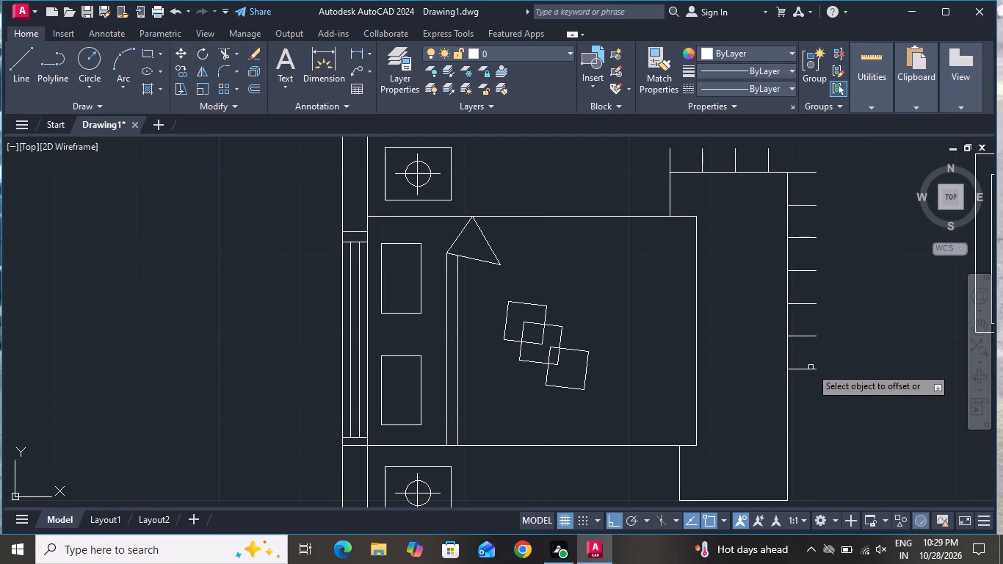
{"action": "left_click", "coordinate": [811, 367]}
{"action": "left_click", "coordinate": [811, 370]}
{"action": "left_click", "coordinate": [808, 402]}
{"action": "left_click", "coordinate": [808, 403]}
{"action": "left_click", "coordinate": [805, 441]}
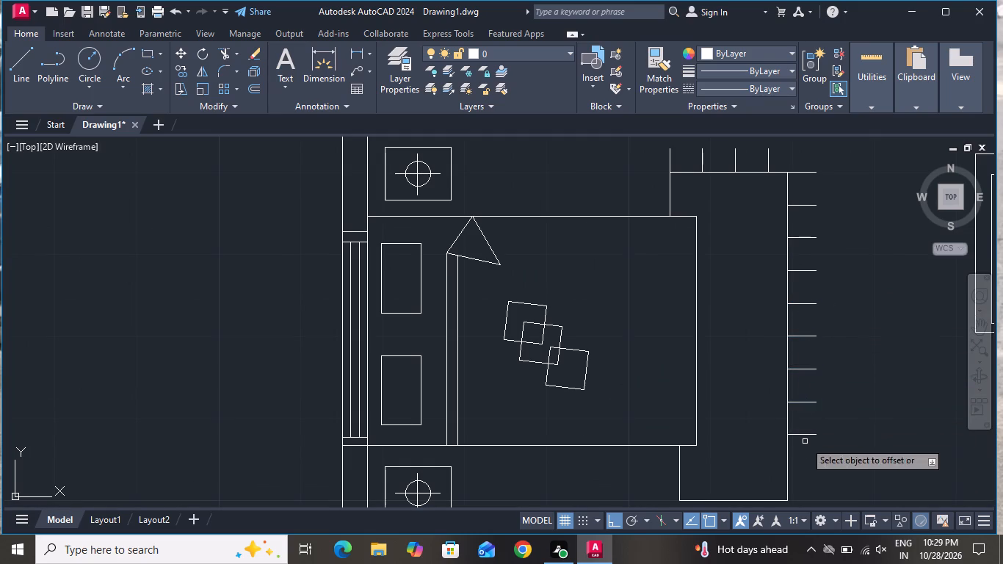
Offset the lowest horizontal fringe line twice more at 0.2 spacing down to the rug's lower outer corner.
{"action": "scroll", "coordinate": [786, 334], "scroll_direction": "down", "scroll_amount": 5}
{"action": "scroll", "coordinate": [759, 347], "scroll_direction": "up", "scroll_amount": 3}
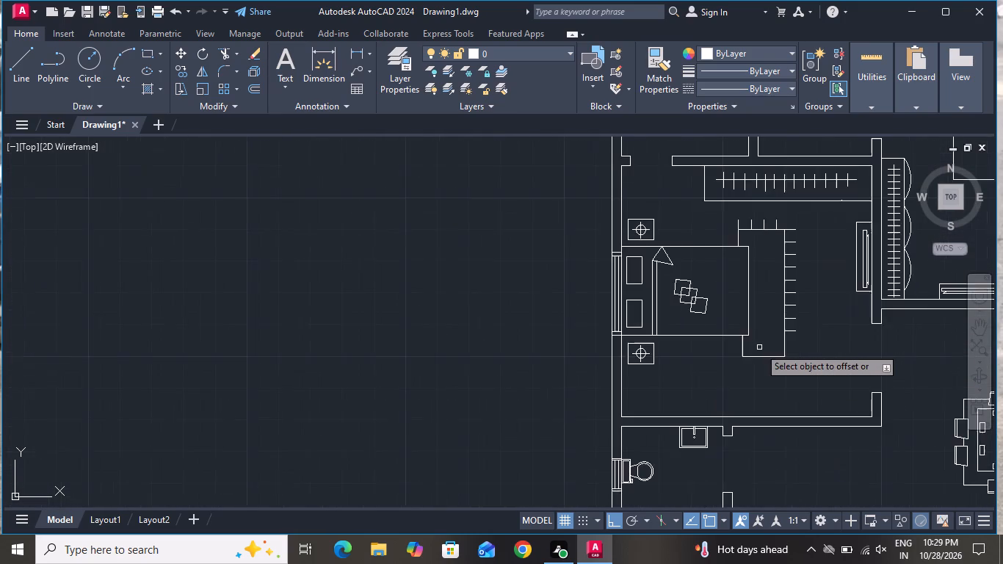
{"action": "scroll", "coordinate": [778, 342], "scroll_direction": "up", "scroll_amount": 2}
{"action": "left_click", "coordinate": [810, 312]}
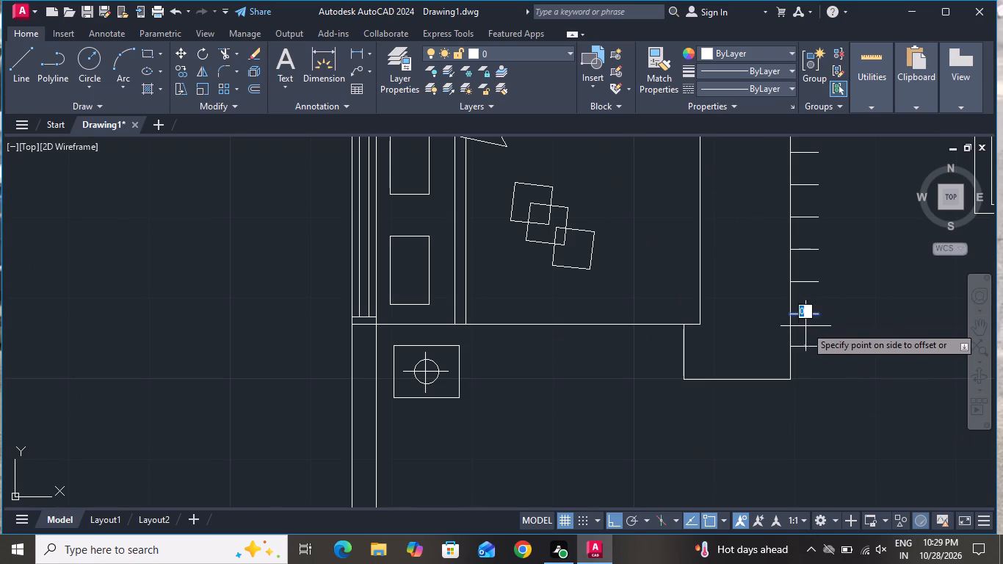
{"action": "left_click", "coordinate": [807, 337]}
{"action": "left_click", "coordinate": [810, 346]}
{"action": "left_click", "coordinate": [811, 370]}
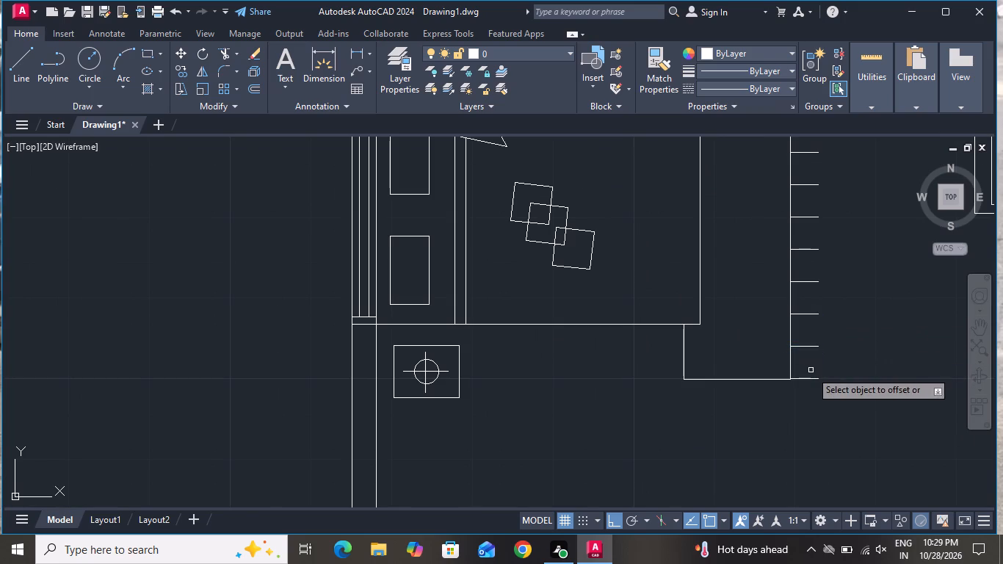
{"action": "right_click", "coordinate": [675, 405]}
{"action": "left_click", "coordinate": [720, 273]}
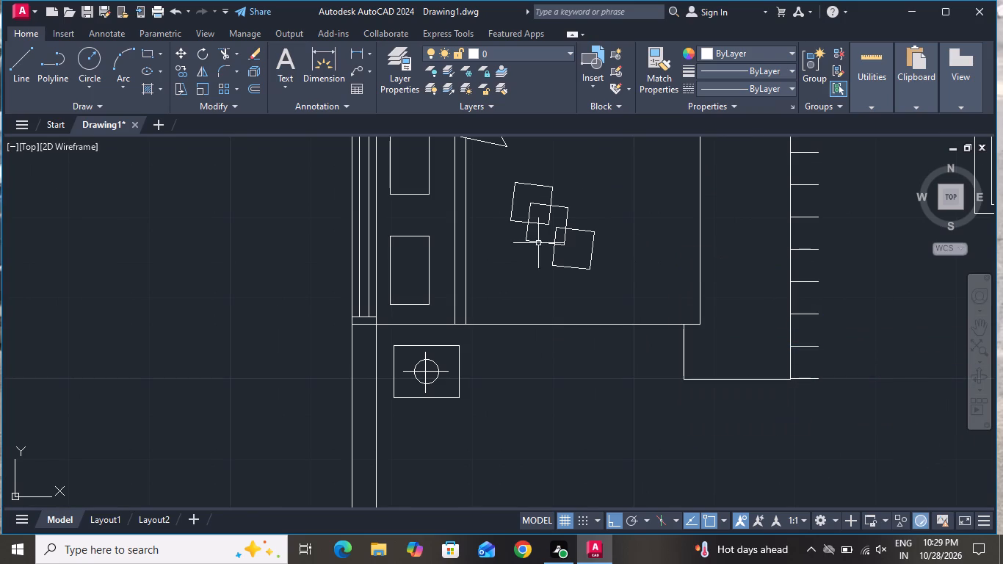
Draw a short vertical fringe line downward from the lower outer corner of the bedroom rug.
{"action": "left_click", "coordinate": [17, 56]}
{"action": "scroll", "coordinate": [454, 426], "scroll_direction": "down", "scroll_amount": 2}
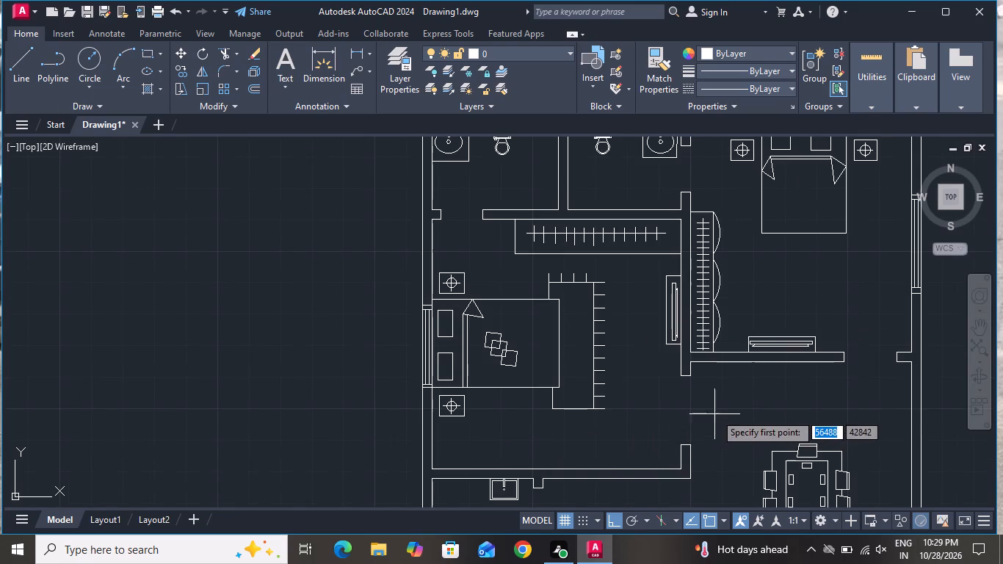
{"action": "scroll", "coordinate": [582, 416], "scroll_direction": "up", "scroll_amount": 3}
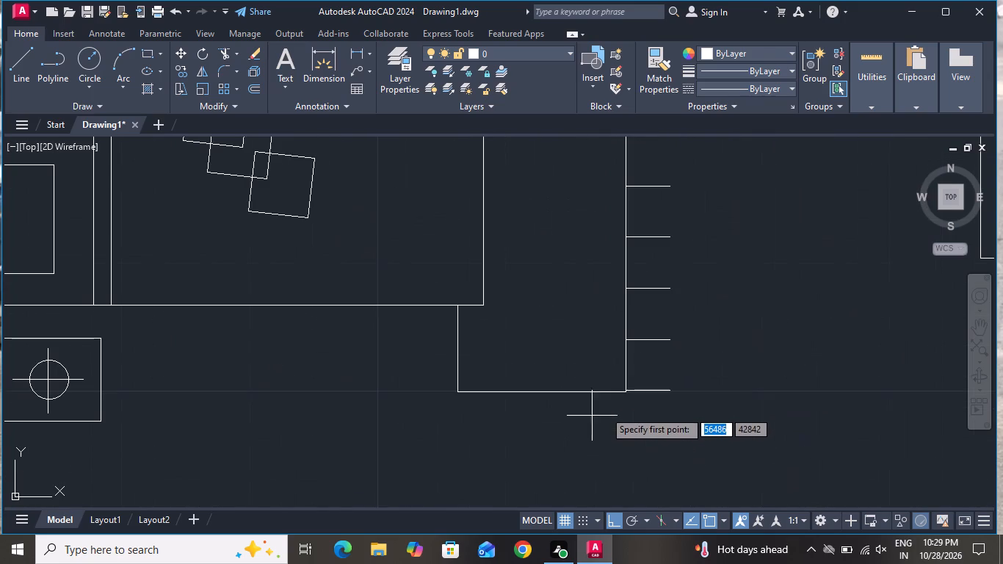
{"action": "left_click", "coordinate": [629, 395]}
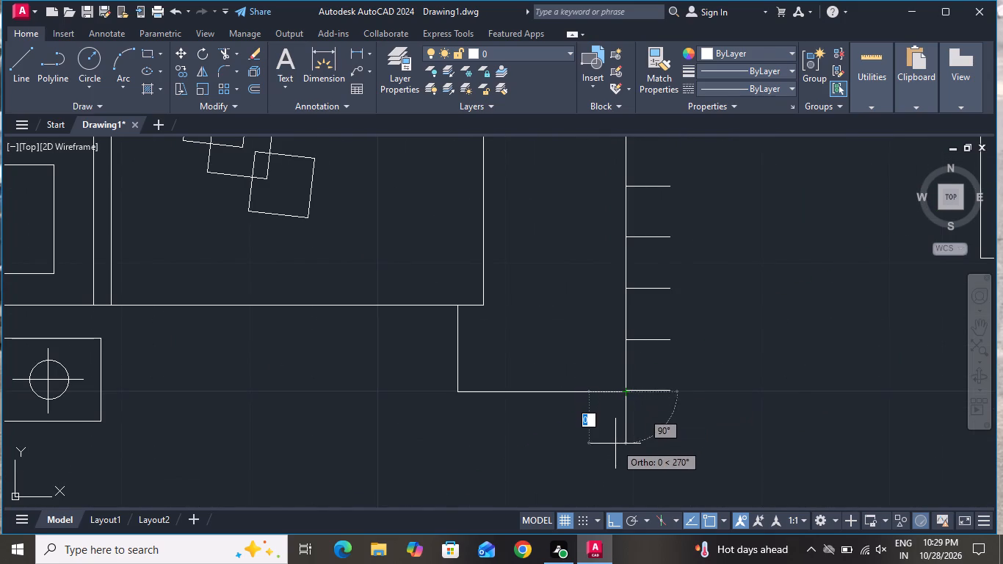
{"action": "left_click", "coordinate": [612, 457]}
{"action": "right_click", "coordinate": [622, 464]}
{"action": "left_click", "coordinate": [688, 321]}
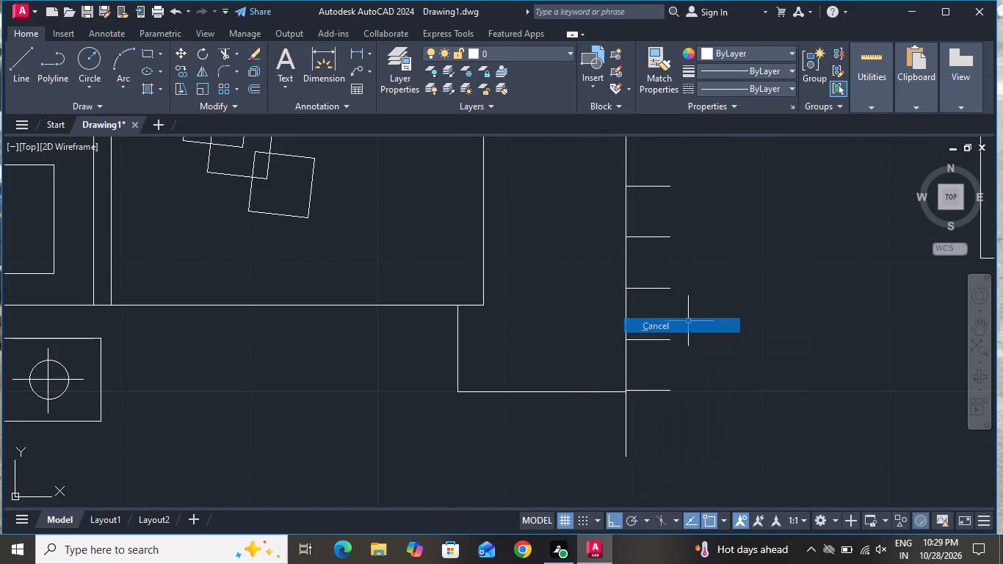
Offset the short vertical fringe line by 0.2 three times in succession along the rug's lower edge toward the pillow side.
{"action": "type", "text": "o .2"}
{"action": "key", "text": "space"}
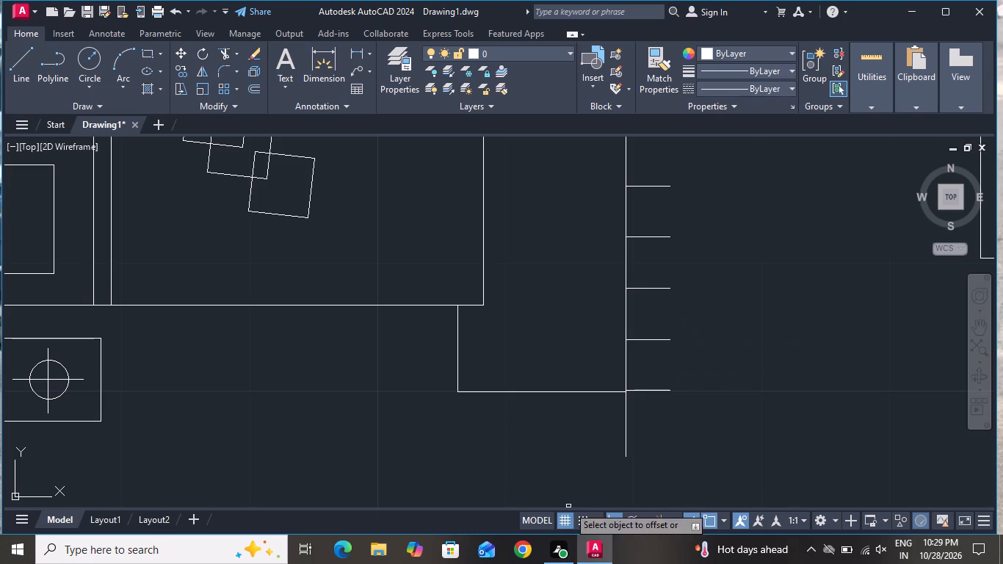
{"action": "left_click", "coordinate": [626, 430]}
{"action": "left_click", "coordinate": [609, 436]}
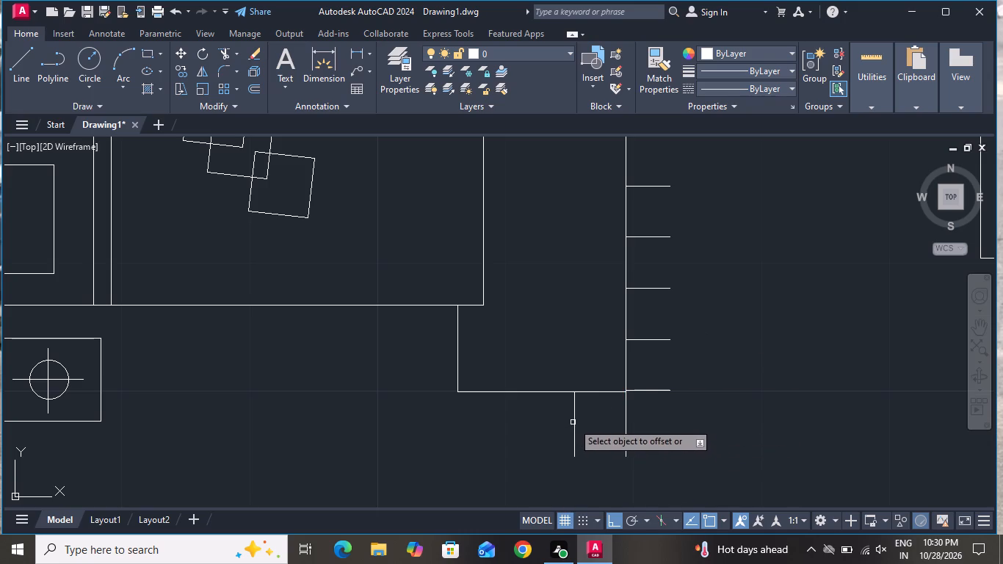
{"action": "left_click", "coordinate": [573, 422]}
{"action": "left_click", "coordinate": [511, 426]}
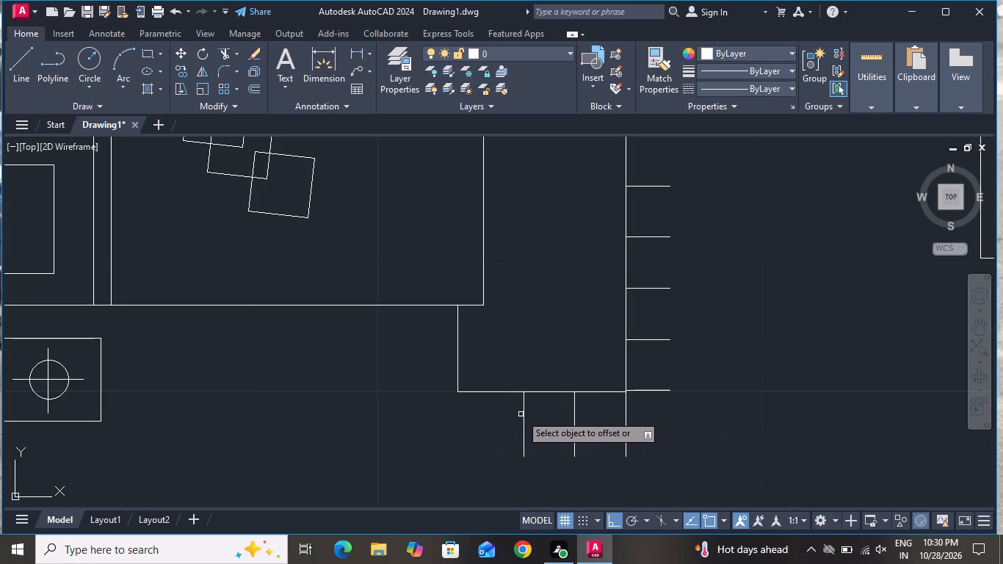
{"action": "left_click", "coordinate": [523, 414]}
{"action": "left_click", "coordinate": [496, 419]}
{"action": "right_click", "coordinate": [410, 424]}
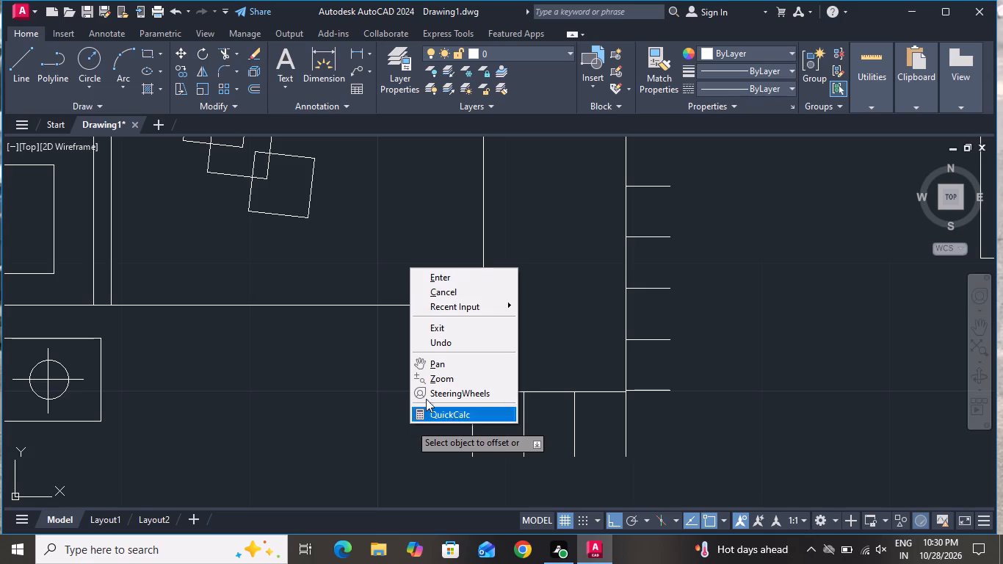
{"action": "left_click", "coordinate": [446, 287]}
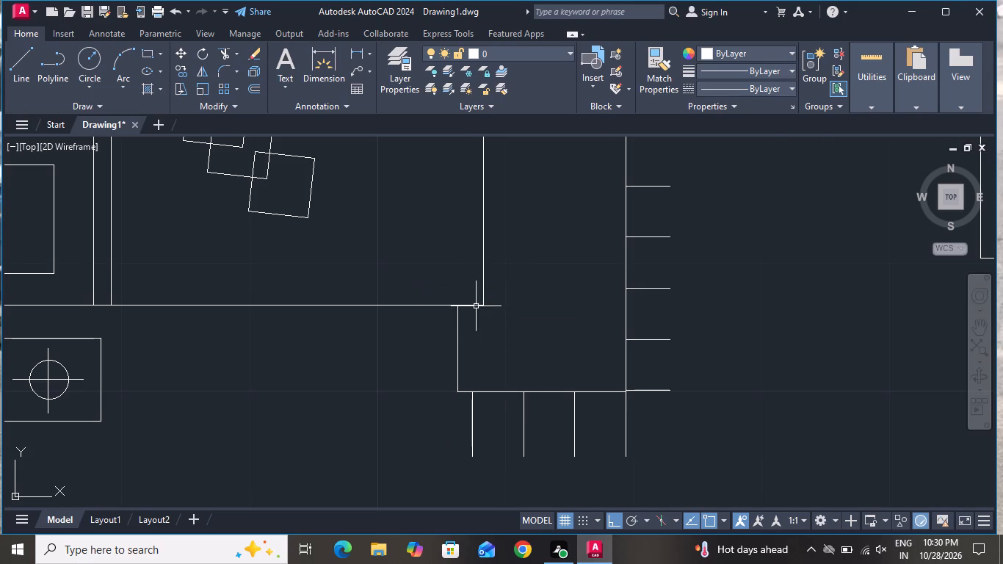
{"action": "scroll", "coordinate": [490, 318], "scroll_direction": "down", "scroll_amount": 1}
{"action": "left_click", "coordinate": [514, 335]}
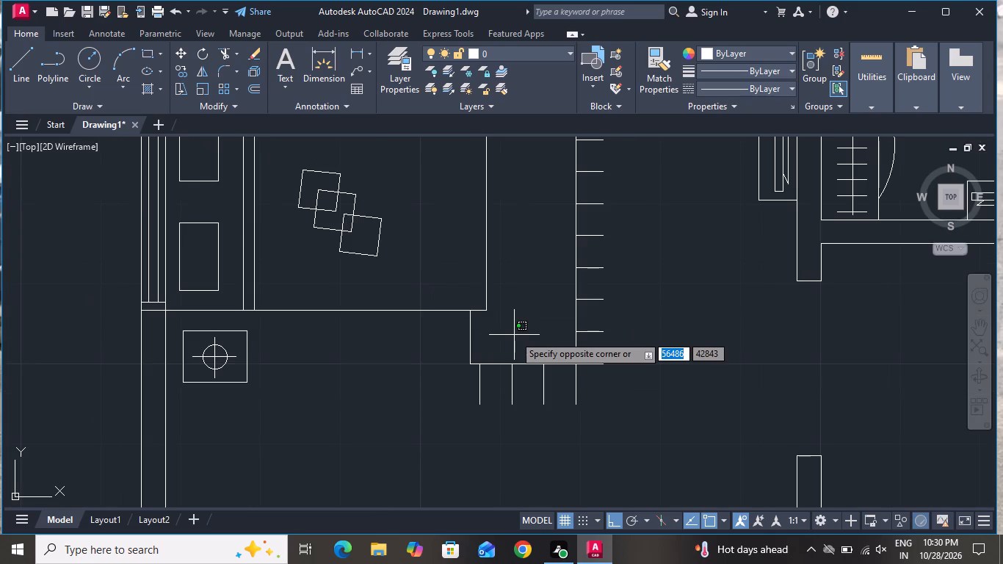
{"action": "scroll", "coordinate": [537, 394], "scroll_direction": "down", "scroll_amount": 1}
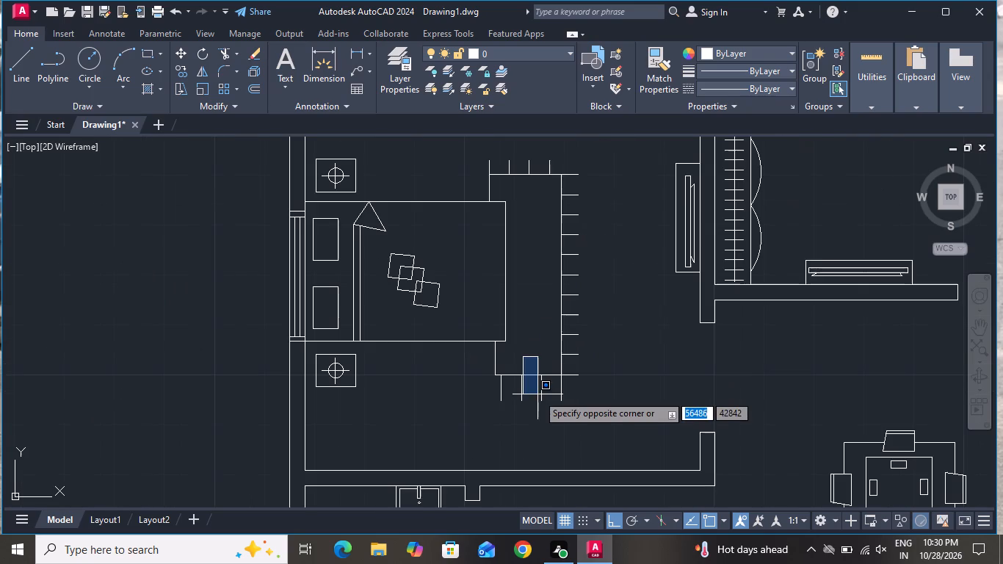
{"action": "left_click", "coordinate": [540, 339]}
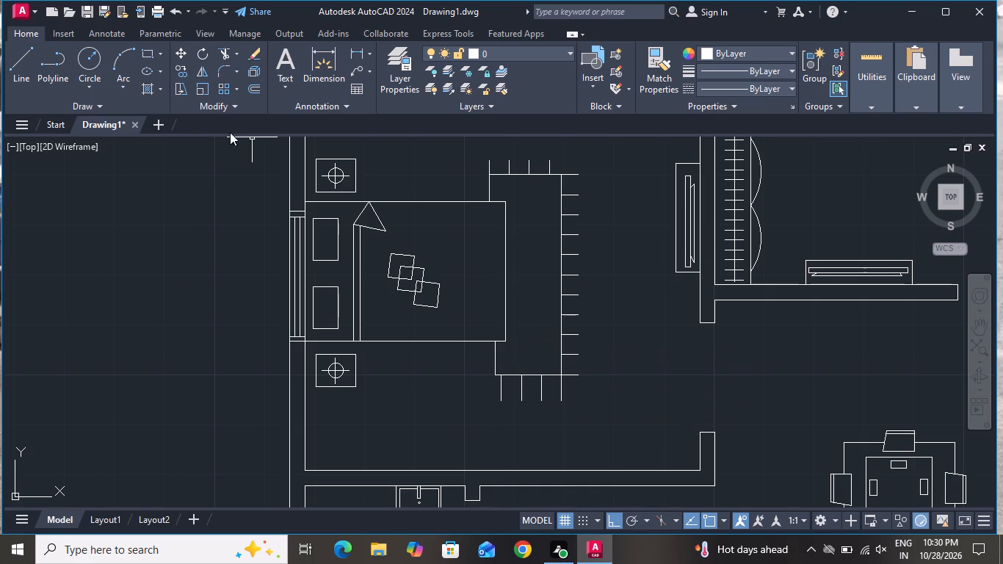
Hatch the bedroom rug area around the bed's foot end with the ANSI31 pattern.
{"action": "left_click", "coordinate": [148, 89]}
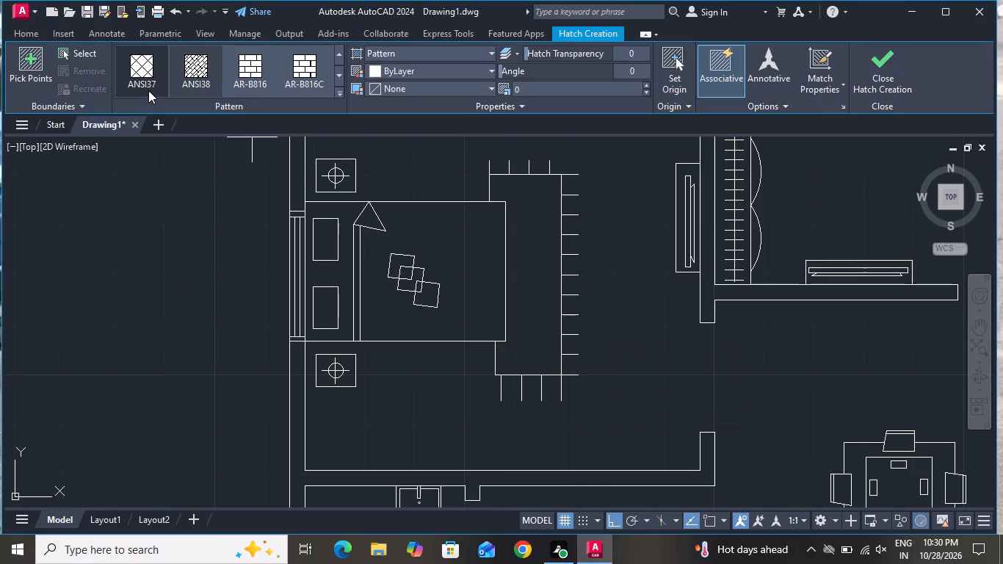
{"action": "scroll", "coordinate": [252, 86], "scroll_direction": "down", "scroll_amount": 1}
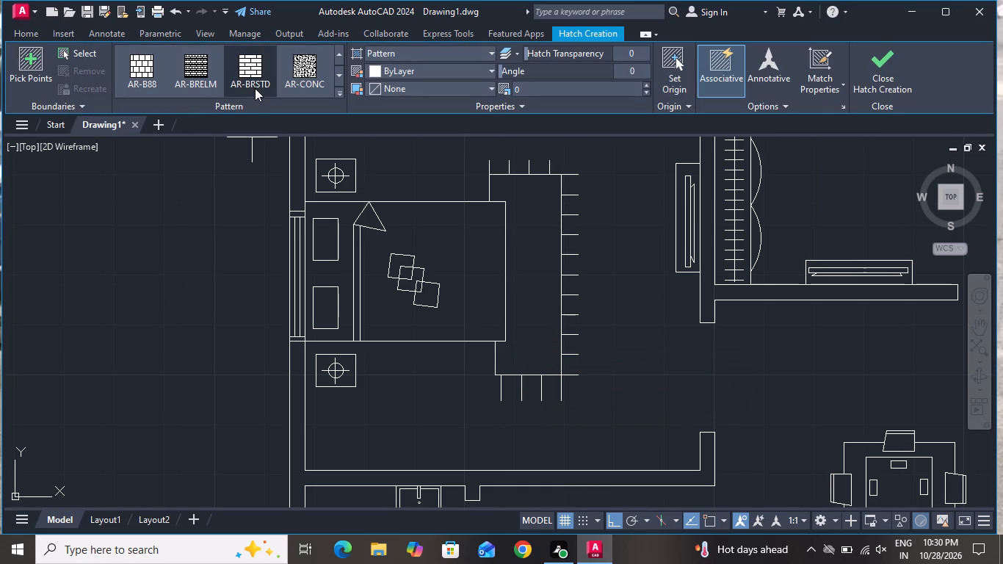
{"action": "scroll", "coordinate": [256, 89], "scroll_direction": "down", "scroll_amount": 2}
{"action": "left_click", "coordinate": [257, 90]}
{"action": "left_click", "coordinate": [257, 90]}
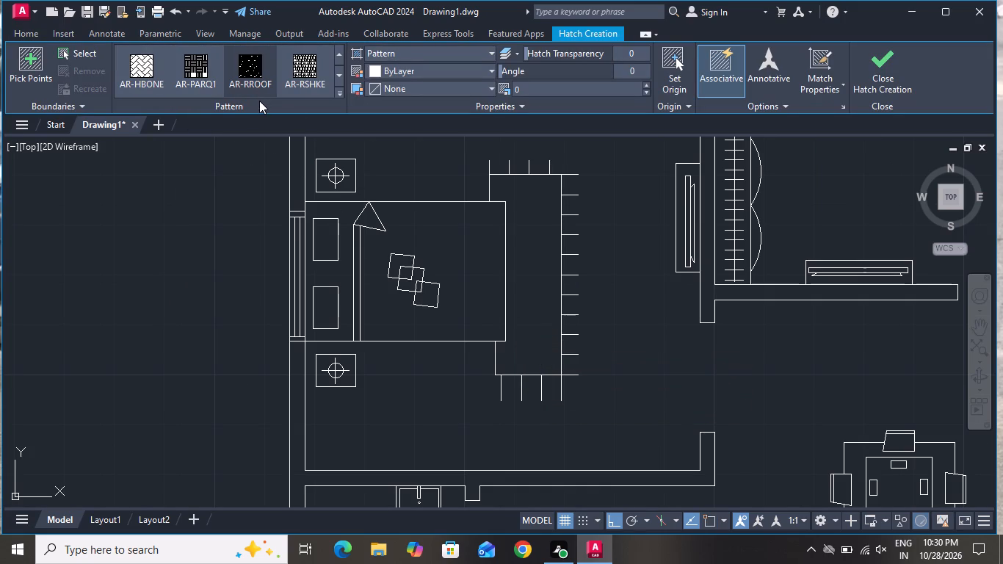
{"action": "scroll", "coordinate": [259, 101], "scroll_direction": "down", "scroll_amount": 2}
{"action": "scroll", "coordinate": [259, 103], "scroll_direction": "up", "scroll_amount": 8}
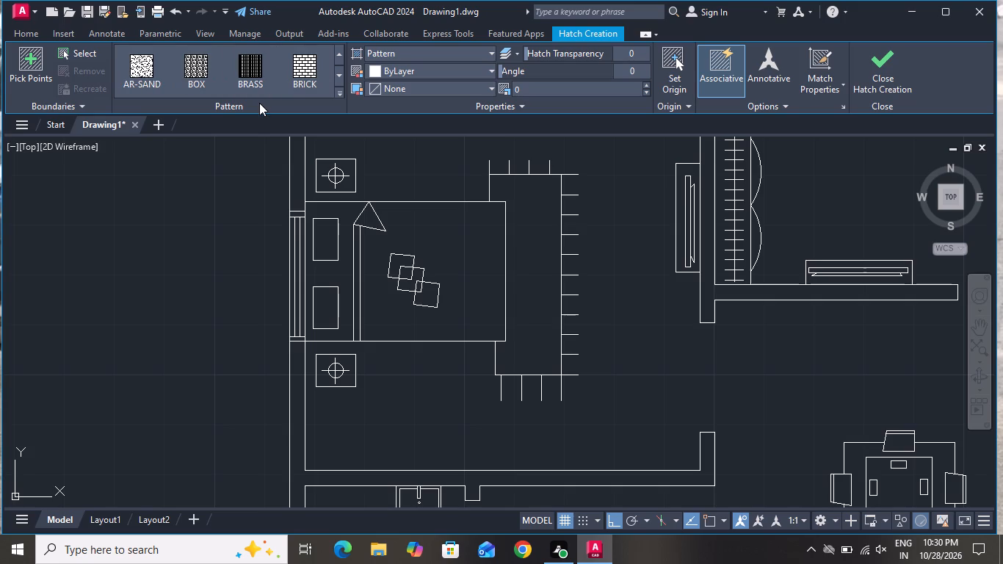
{"action": "scroll", "coordinate": [259, 103], "scroll_direction": "up", "scroll_amount": 17}
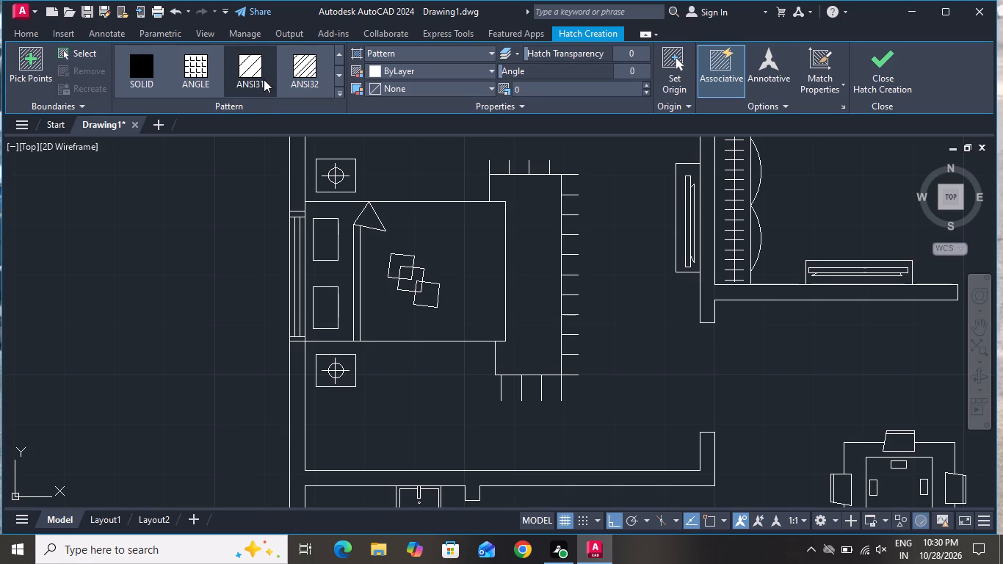
{"action": "left_click", "coordinate": [260, 67]}
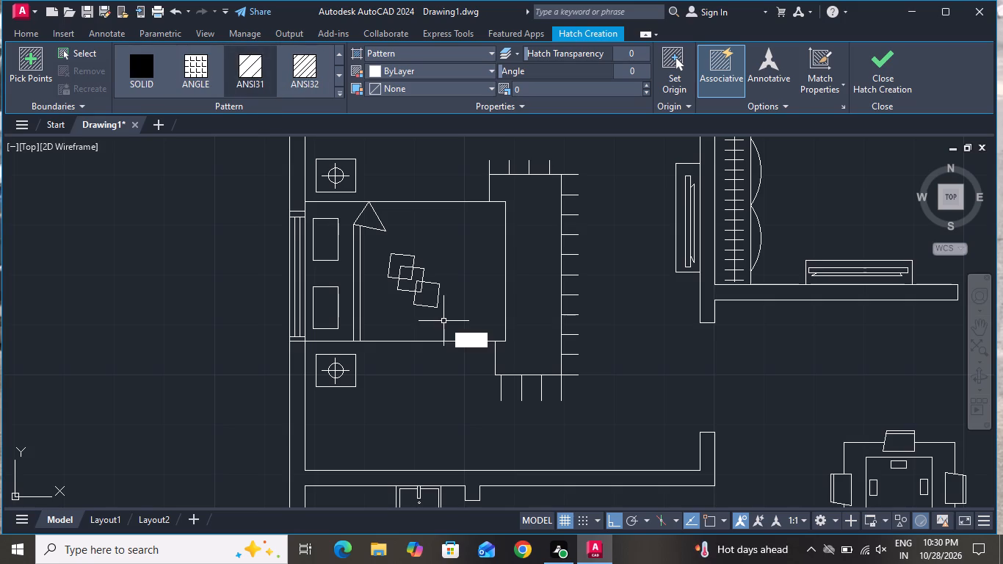
{"action": "left_click", "coordinate": [524, 307]}
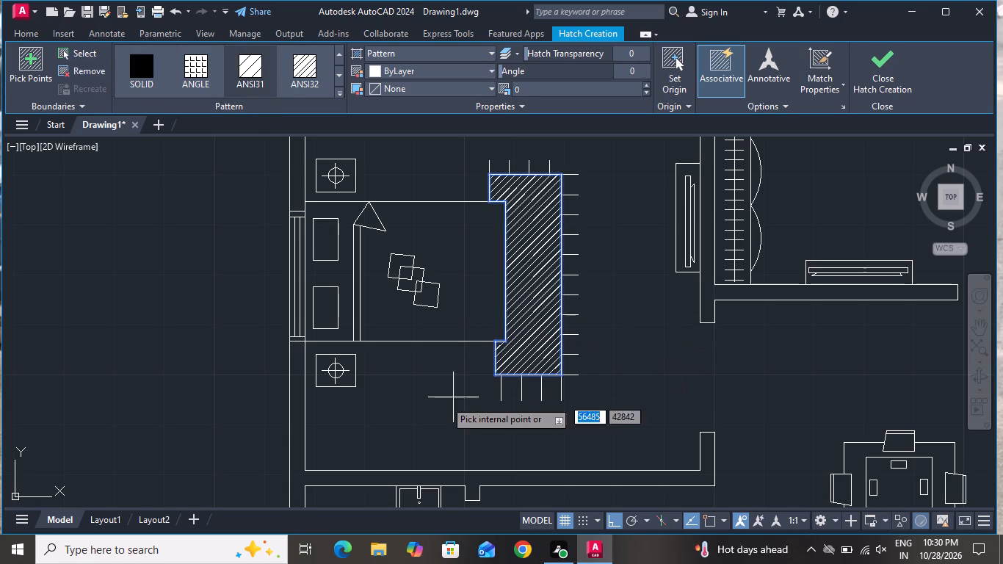
{"action": "right_click", "coordinate": [428, 415]}
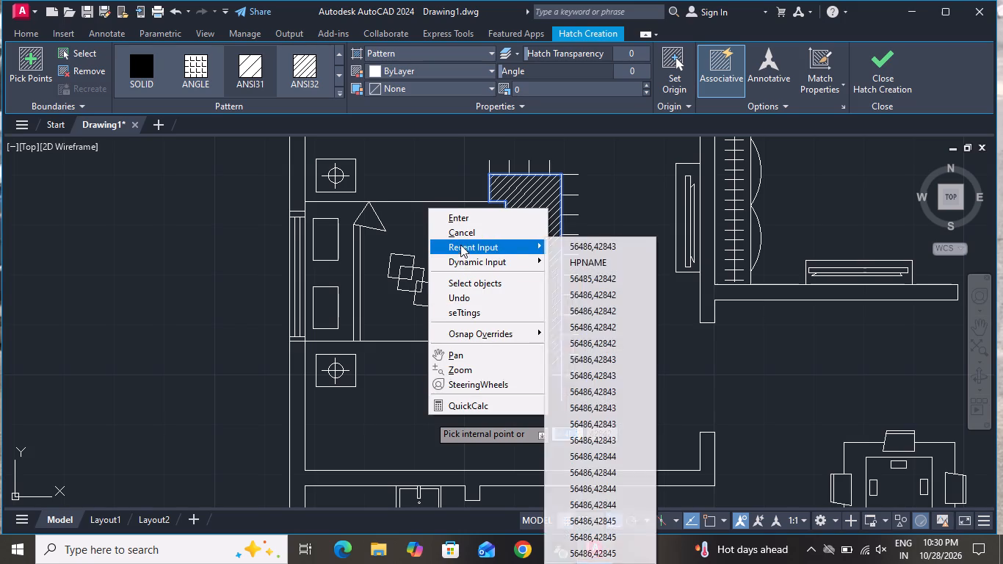
{"action": "left_click", "coordinate": [463, 235]}
{"action": "scroll", "coordinate": [486, 333], "scroll_direction": "down", "scroll_amount": 2}
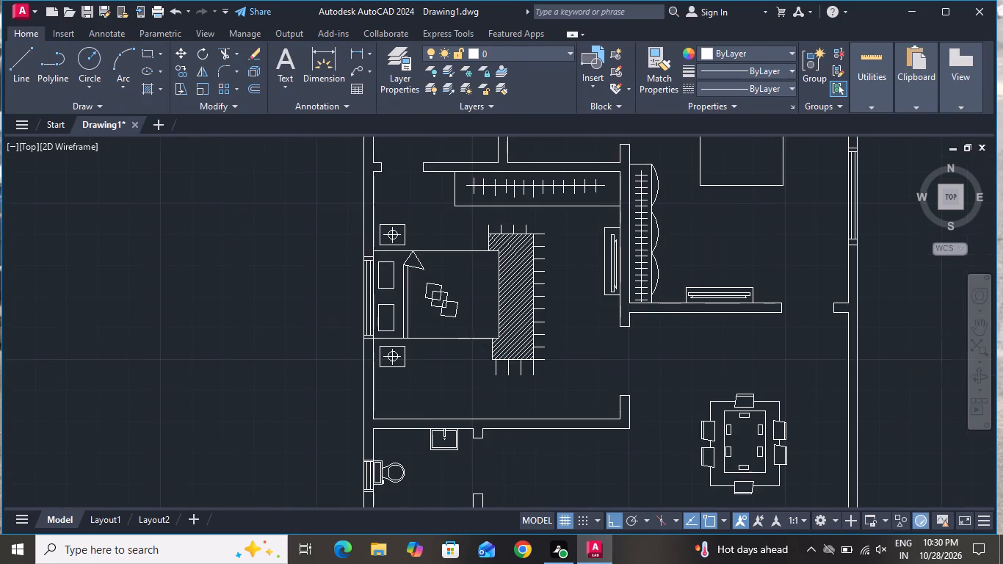
{"action": "scroll", "coordinate": [521, 313], "scroll_direction": "up", "scroll_amount": 2}
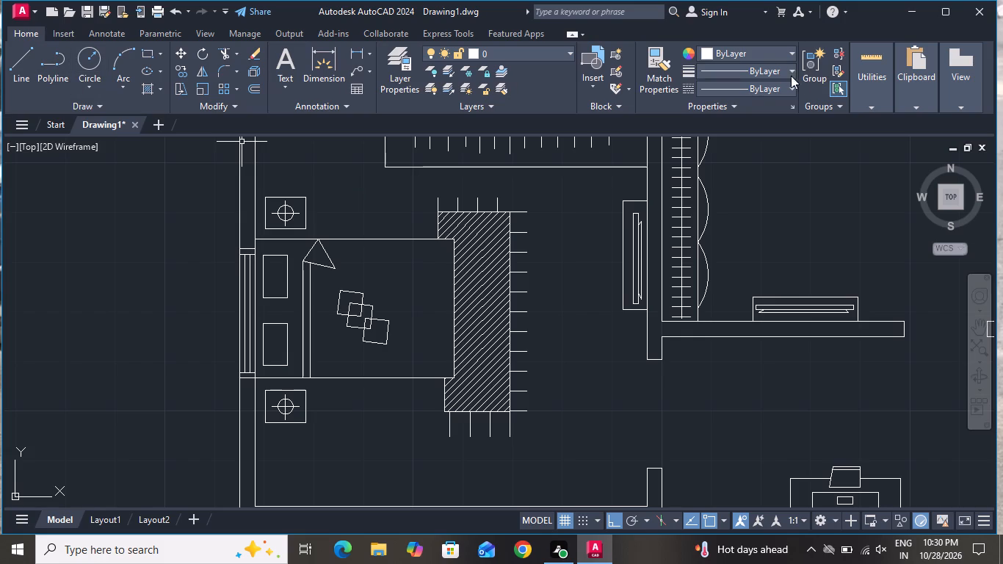
Load the ACAD_ISO02W100 linetype and make it the current linetype.
{"action": "left_click", "coordinate": [772, 84]}
{"action": "left_click", "coordinate": [764, 156]}
{"action": "left_click", "coordinate": [628, 145]}
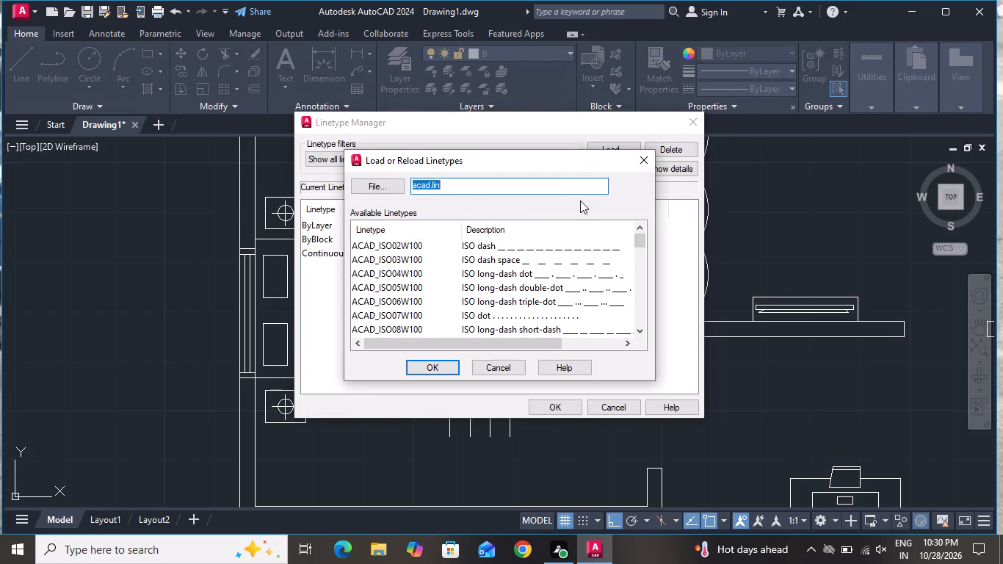
{"action": "left_click", "coordinate": [547, 252]}
{"action": "left_click", "coordinate": [435, 373]}
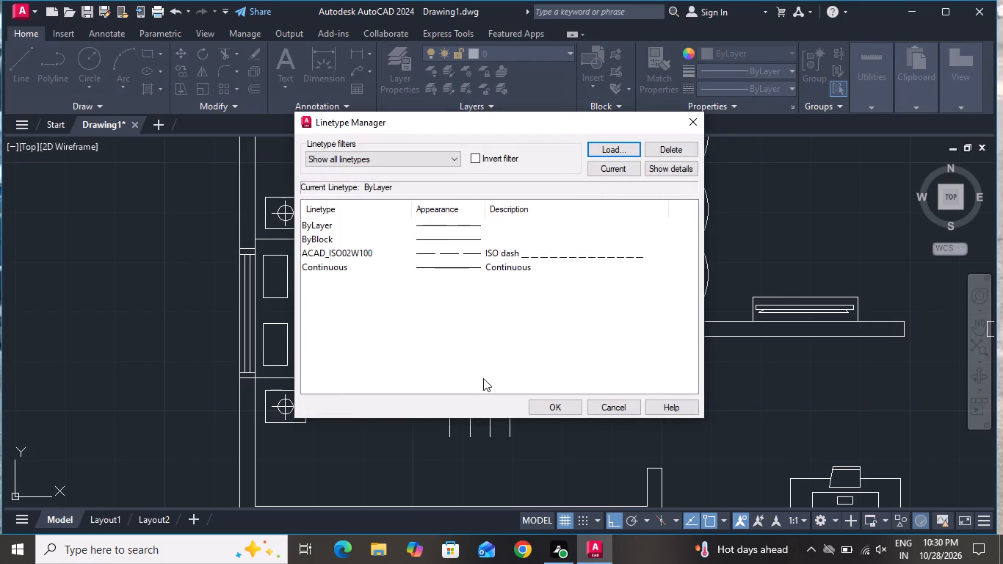
{"action": "left_click", "coordinate": [571, 409]}
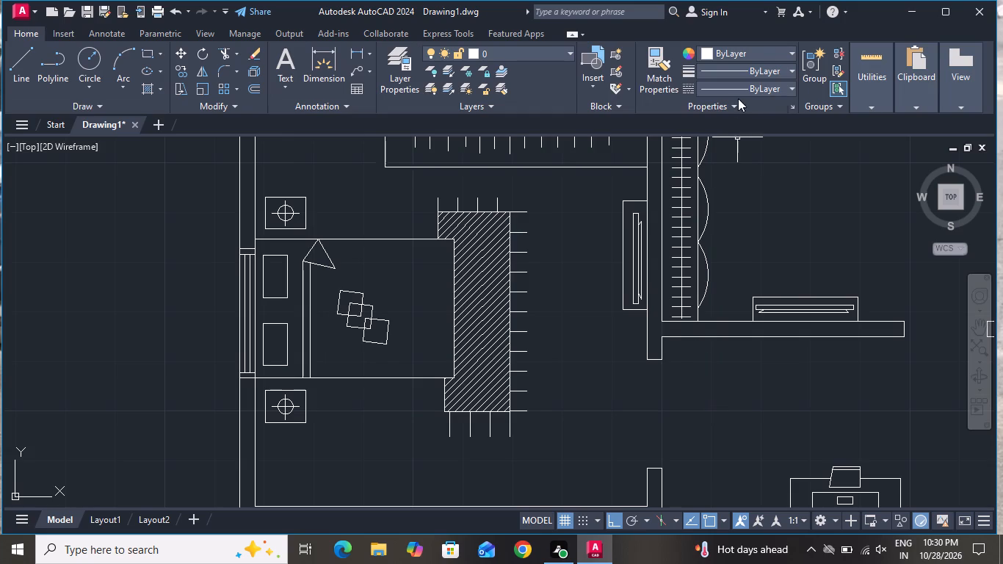
{"action": "left_click", "coordinate": [736, 92]}
{"action": "left_click", "coordinate": [731, 137]}
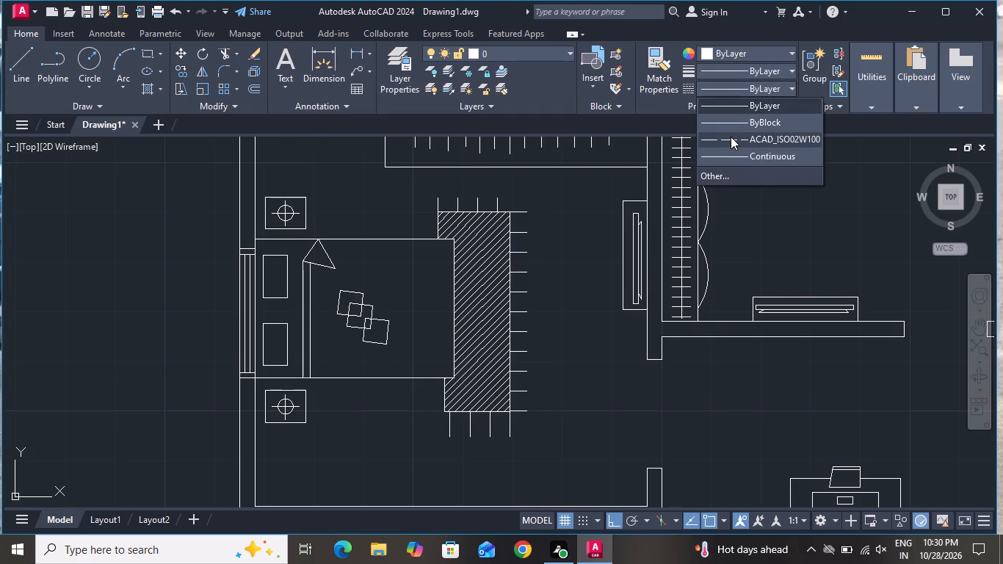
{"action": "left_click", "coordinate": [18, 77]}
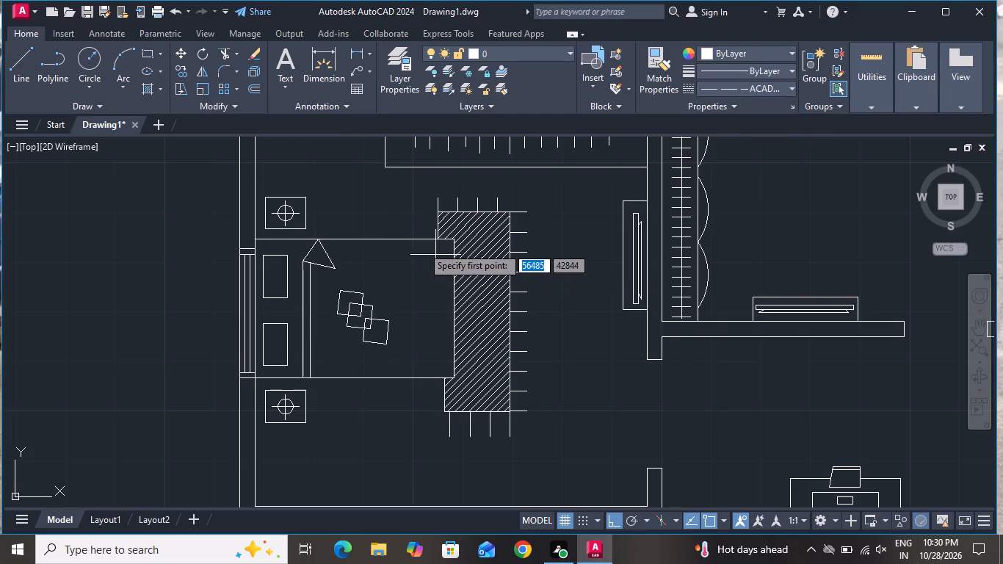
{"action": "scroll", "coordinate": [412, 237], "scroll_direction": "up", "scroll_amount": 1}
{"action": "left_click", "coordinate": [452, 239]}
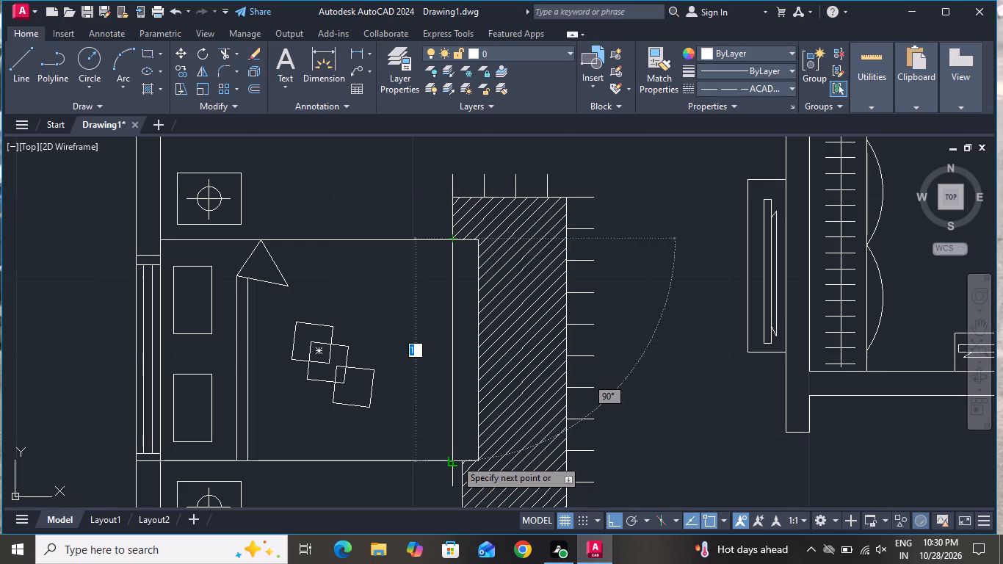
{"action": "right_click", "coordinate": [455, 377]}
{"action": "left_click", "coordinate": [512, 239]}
Draw a TV cabinet rectangle about 2 units long against the living-room side of the kitchen partition wall, facing the sofa.
{"action": "scroll", "coordinate": [501, 267], "scroll_direction": "down", "scroll_amount": 2}
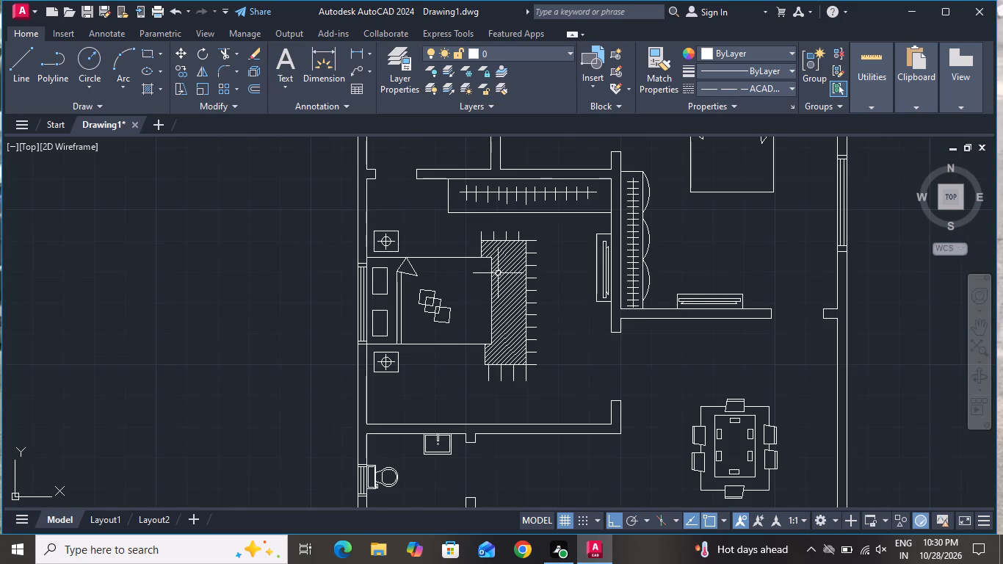
{"action": "scroll", "coordinate": [498, 273], "scroll_direction": "down", "scroll_amount": 1}
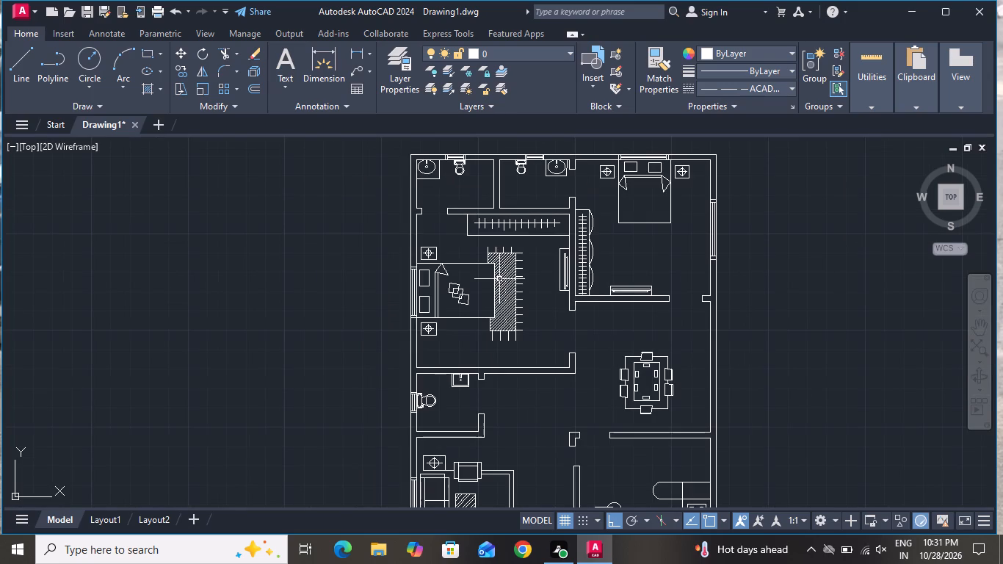
{"action": "scroll", "coordinate": [503, 293], "scroll_direction": "down", "scroll_amount": 1}
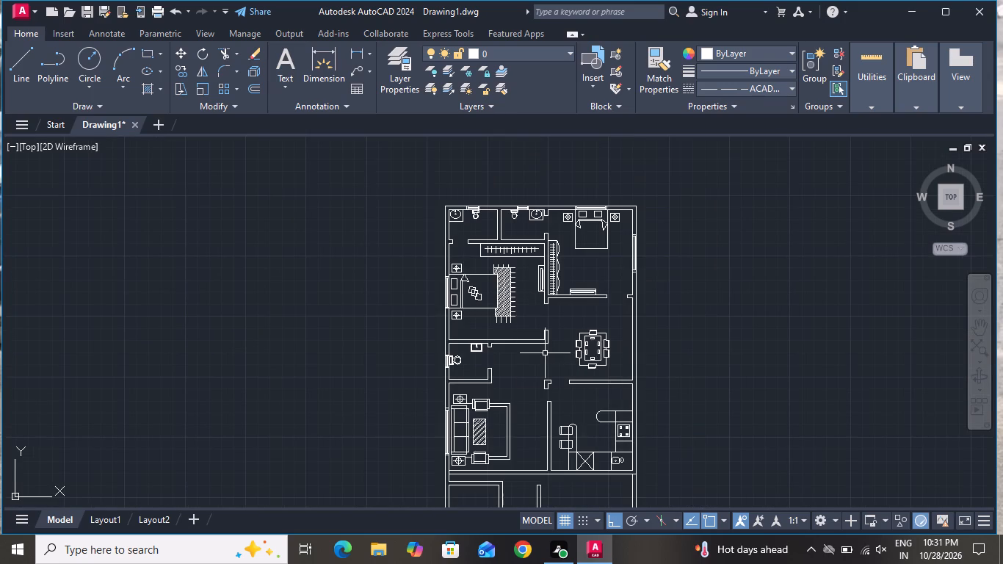
{"action": "left_click", "coordinate": [149, 53]}
{"action": "scroll", "coordinate": [545, 482], "scroll_direction": "up", "scroll_amount": 3}
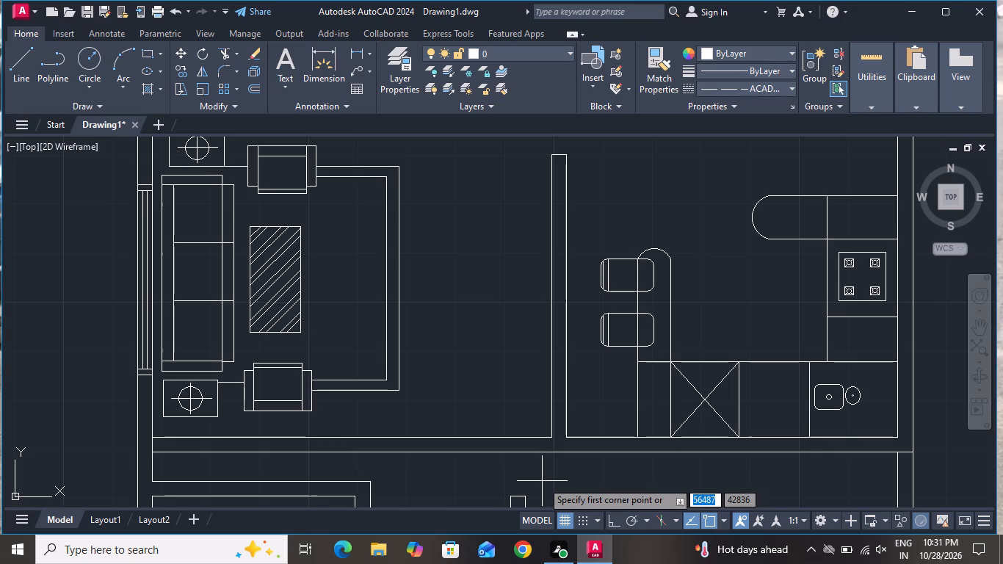
{"action": "scroll", "coordinate": [505, 434], "scroll_direction": "down", "scroll_amount": 1}
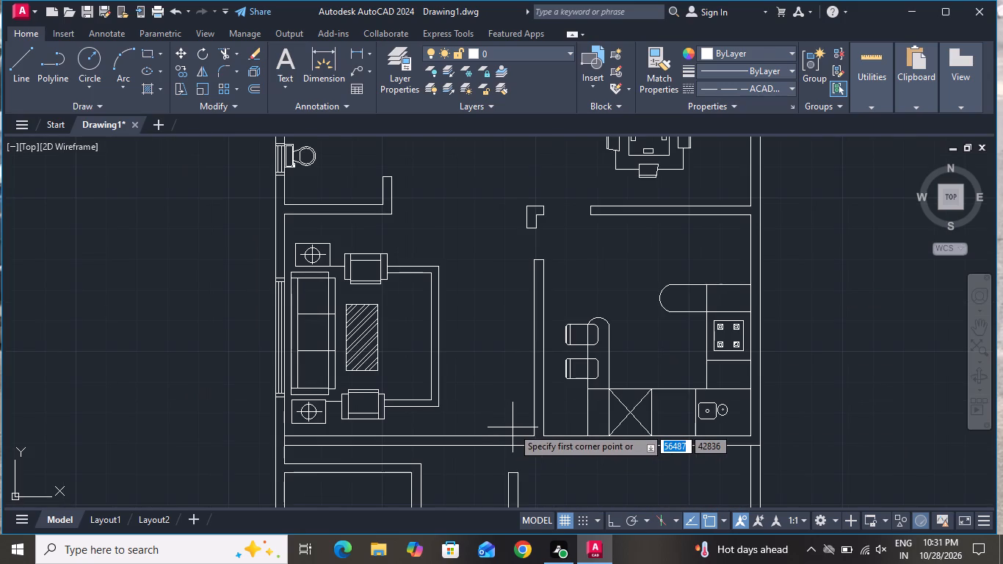
{"action": "left_click", "coordinate": [535, 285]}
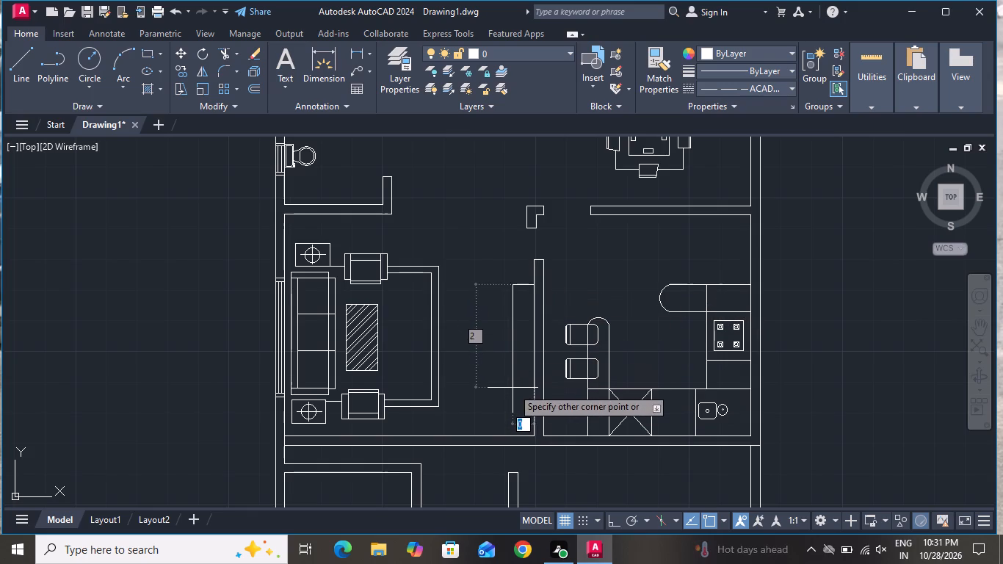
{"action": "left_click", "coordinate": [513, 387]}
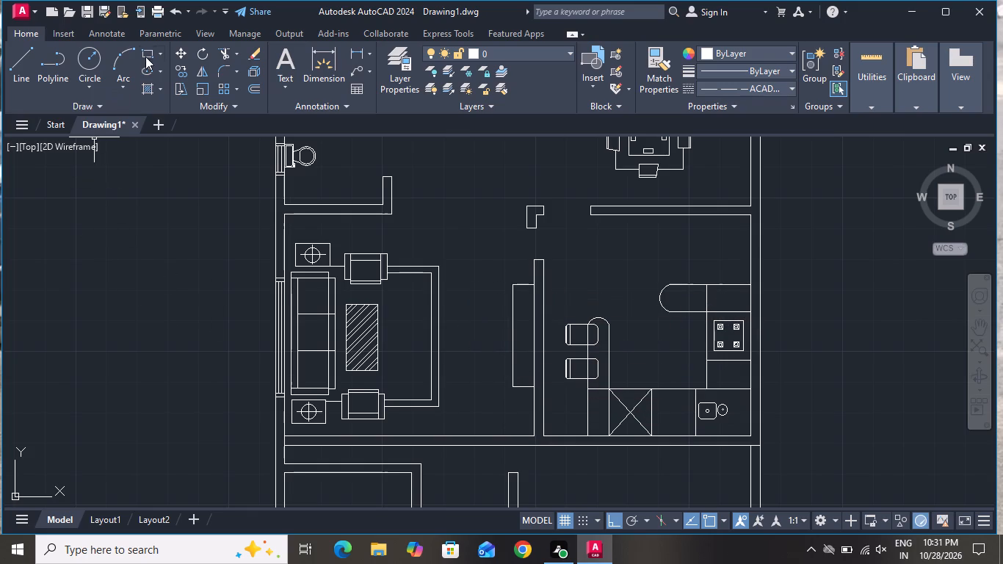
Draw a narrow vertical rectangle inside the TV cabinet, slightly shorter than the cabinet.
{"action": "left_click", "coordinate": [147, 57]}
{"action": "scroll", "coordinate": [497, 313], "scroll_direction": "up", "scroll_amount": 2}
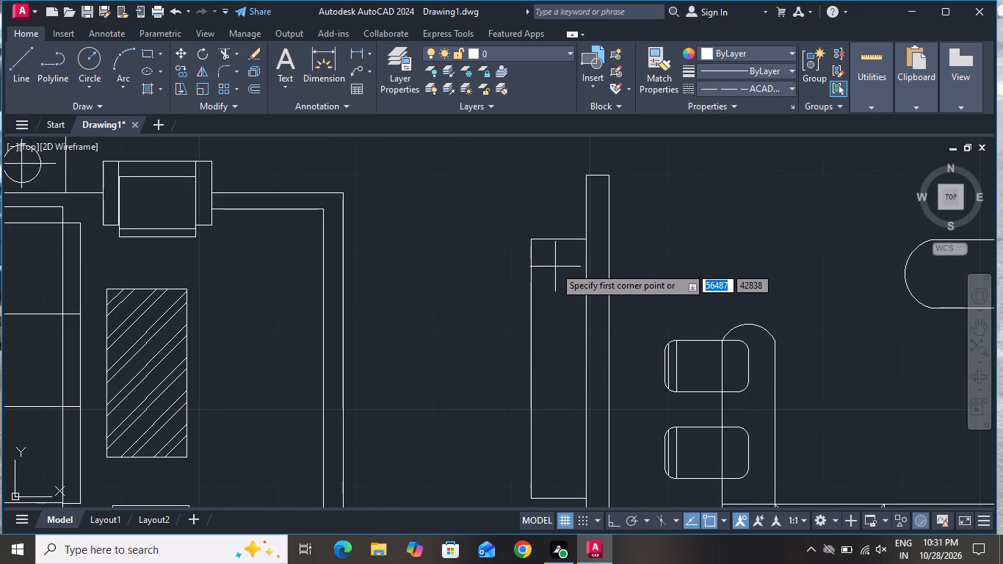
{"action": "left_click", "coordinate": [553, 266]}
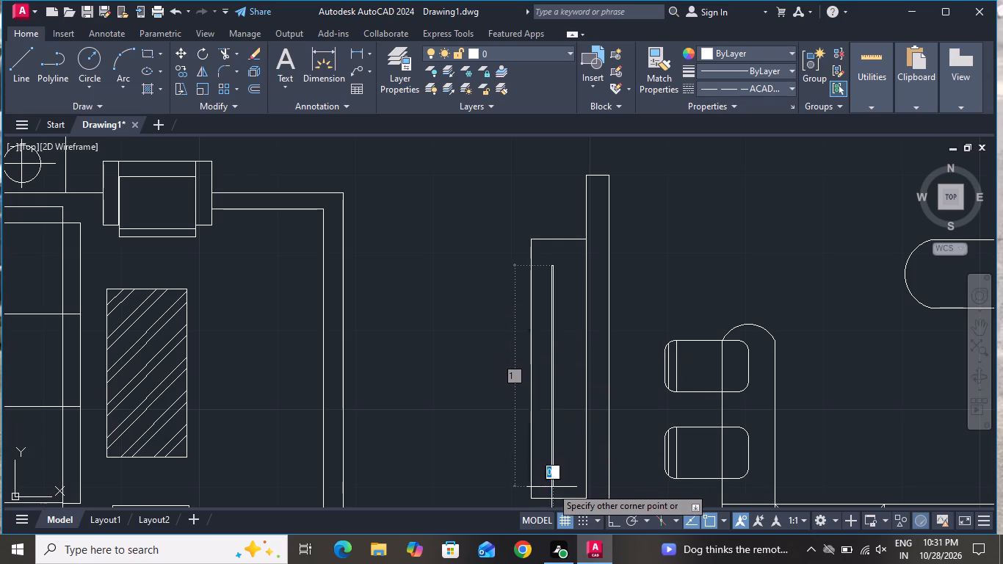
{"action": "left_click", "coordinate": [543, 478]}
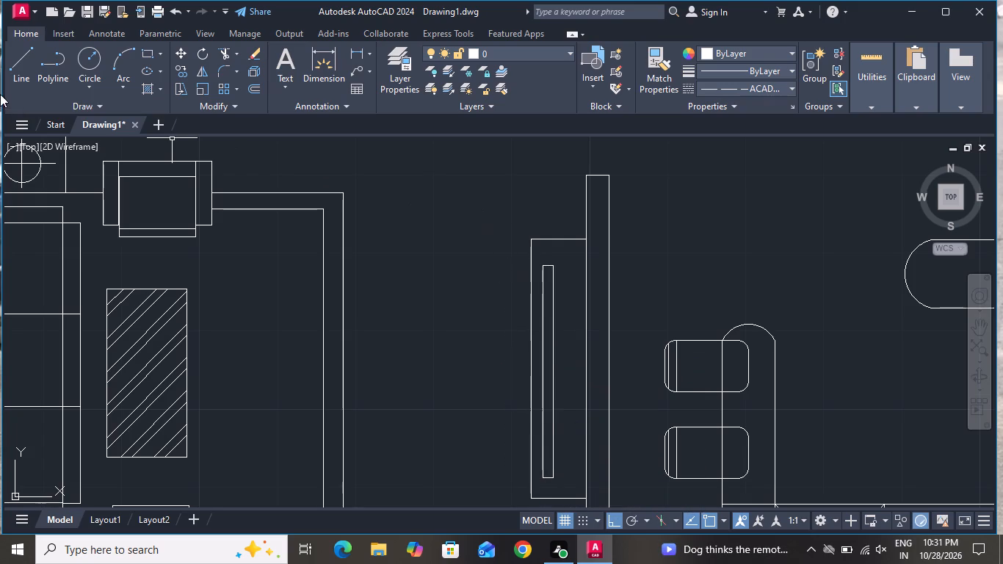
Draw the TV's tapered back on the wall-side edge of the narrow rectangle, using a short diagonal, a long vertical line and a closing diagonal.
{"action": "left_click", "coordinate": [18, 62]}
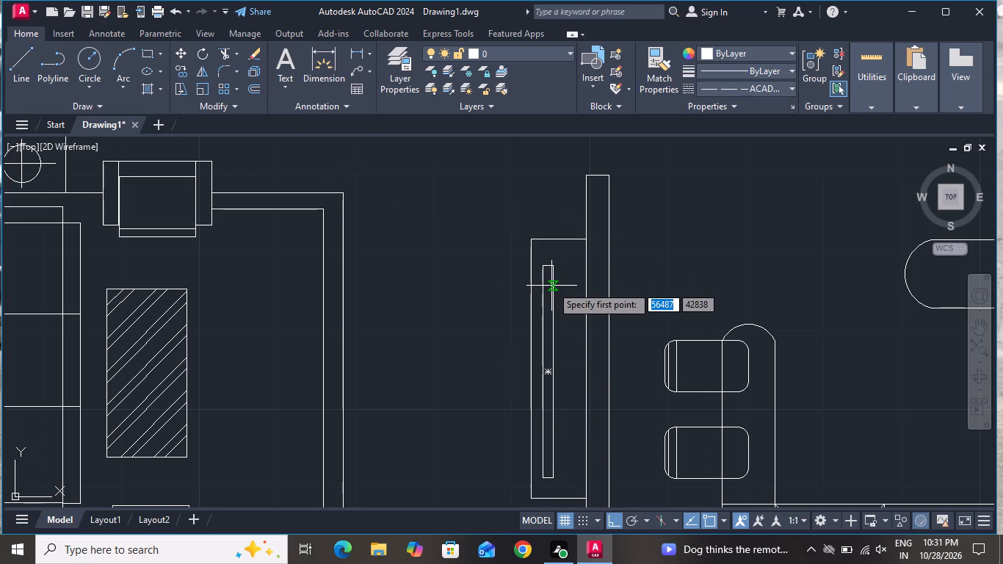
{"action": "left_click", "coordinate": [551, 287]}
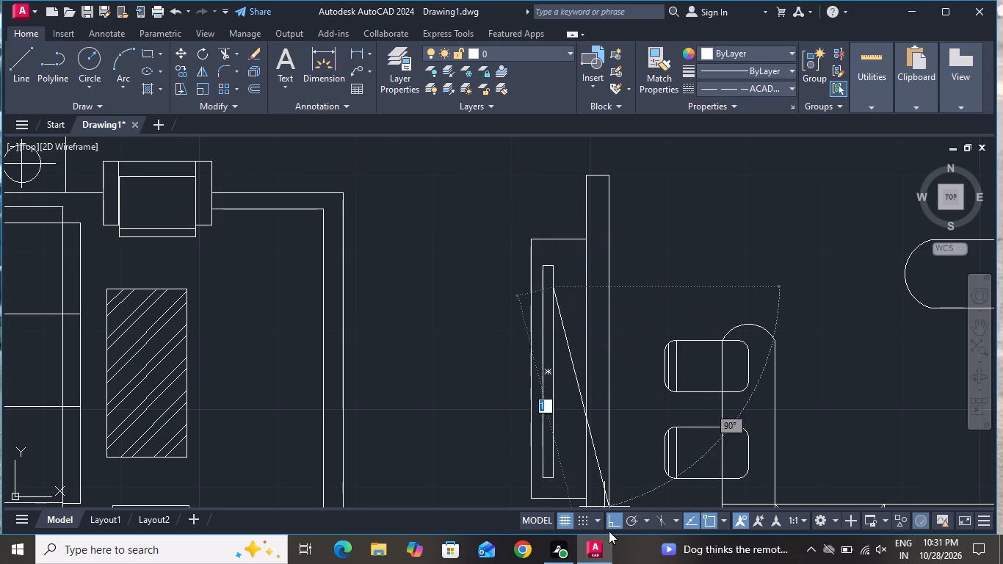
{"action": "left_click", "coordinate": [613, 526]}
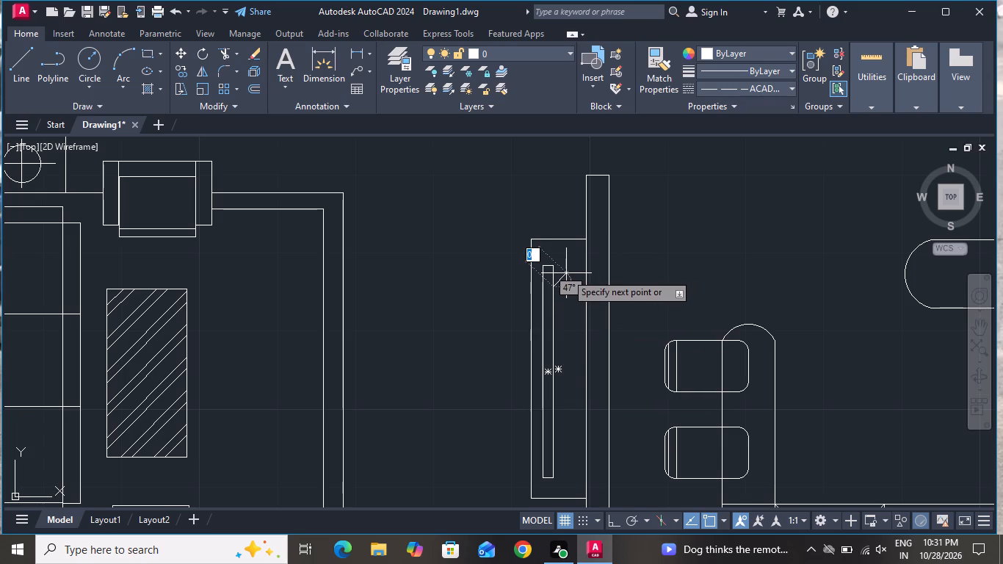
{"action": "left_click", "coordinate": [566, 273]}
{"action": "scroll", "coordinate": [600, 361], "scroll_direction": "down", "scroll_amount": 1}
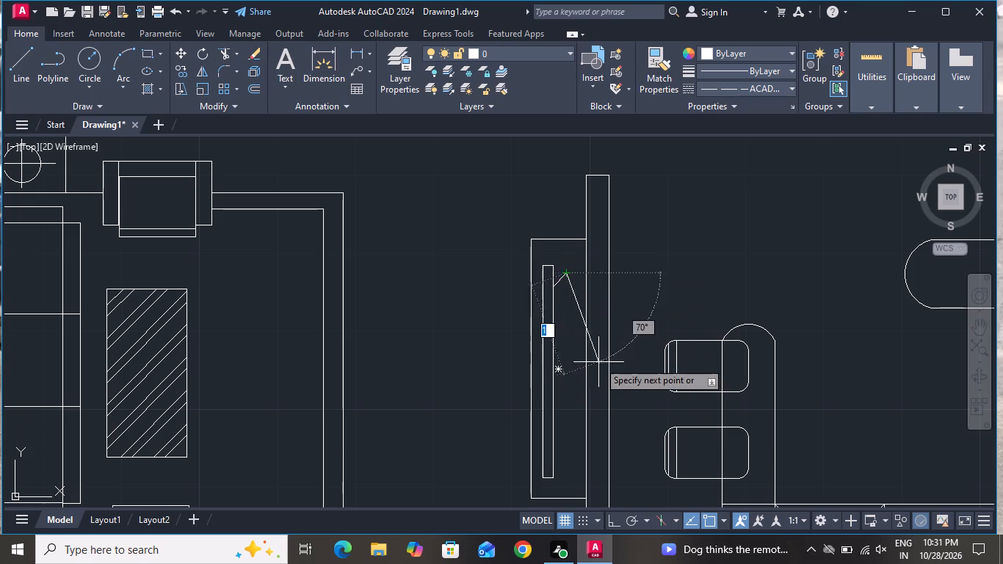
{"action": "scroll", "coordinate": [587, 420], "scroll_direction": "up", "scroll_amount": 3}
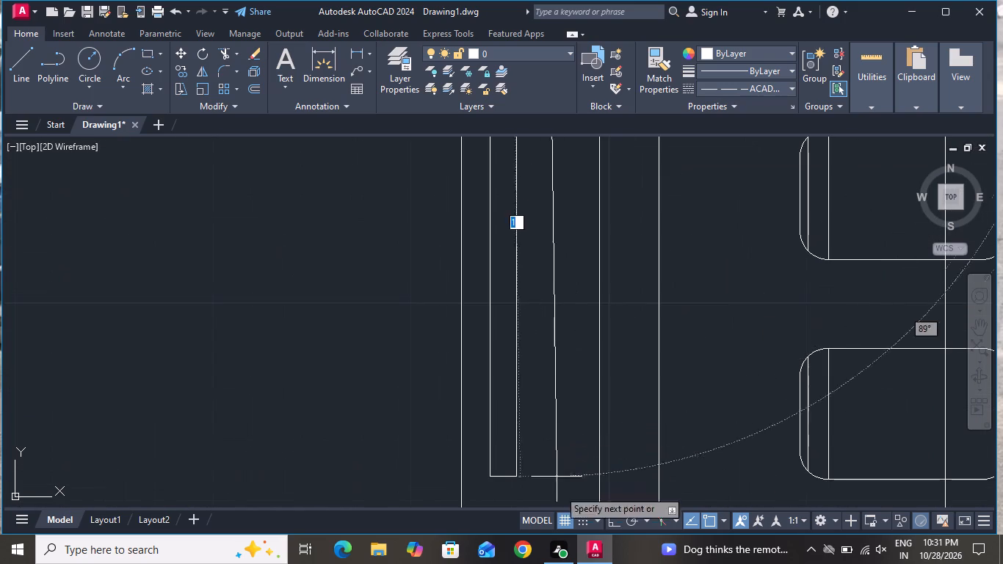
{"action": "left_click", "coordinate": [609, 521]}
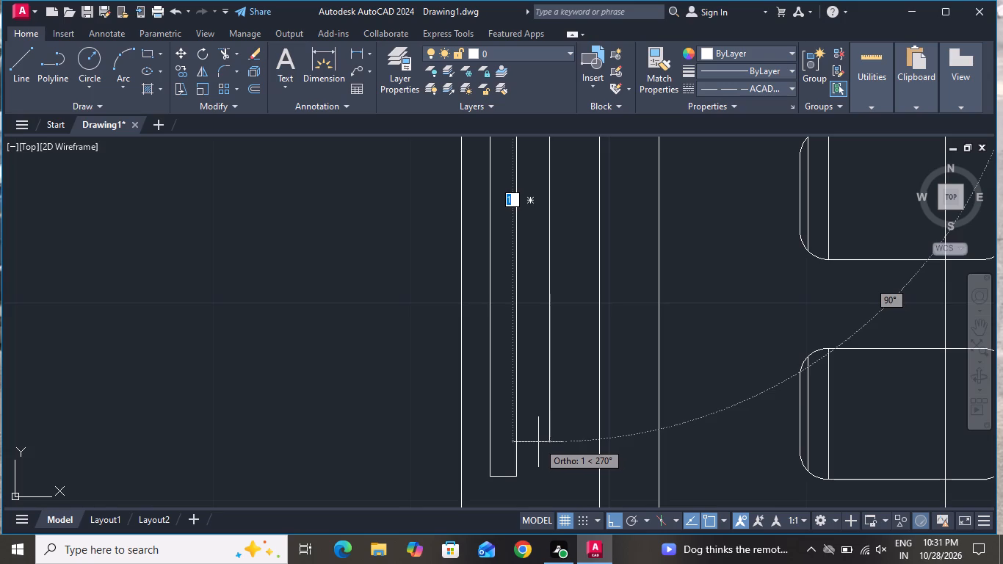
{"action": "scroll", "coordinate": [538, 447], "scroll_direction": "down", "scroll_amount": 2}
{"action": "left_click", "coordinate": [538, 448]}
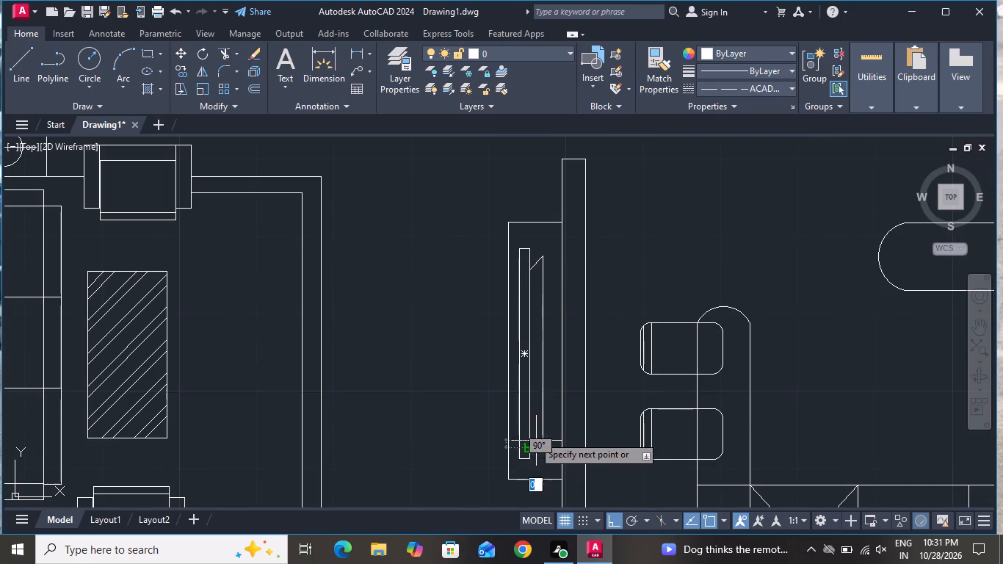
{"action": "left_click", "coordinate": [527, 430]}
{"action": "right_click", "coordinate": [527, 430]}
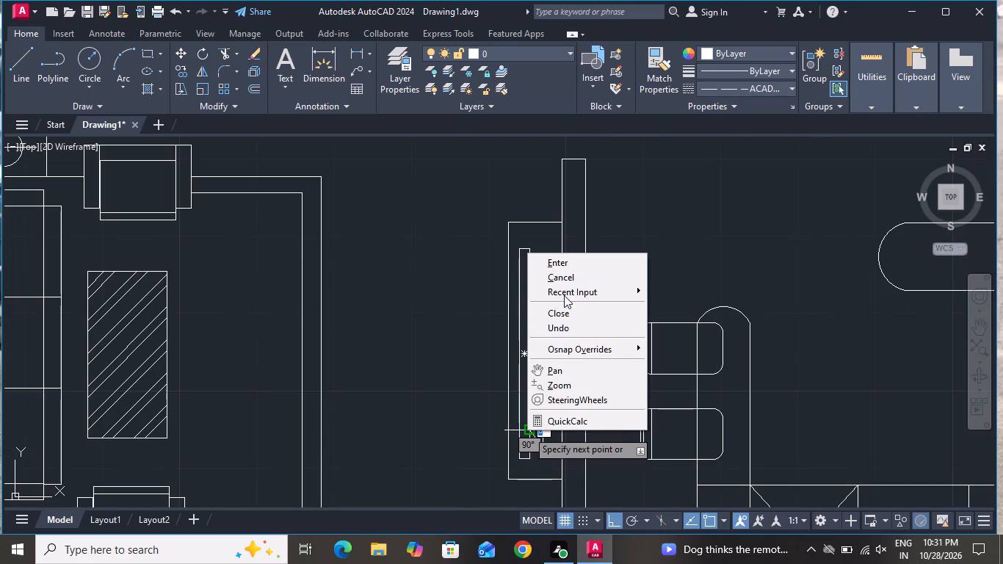
{"action": "left_click", "coordinate": [565, 278]}
{"action": "scroll", "coordinate": [572, 333], "scroll_direction": "down", "scroll_amount": 2}
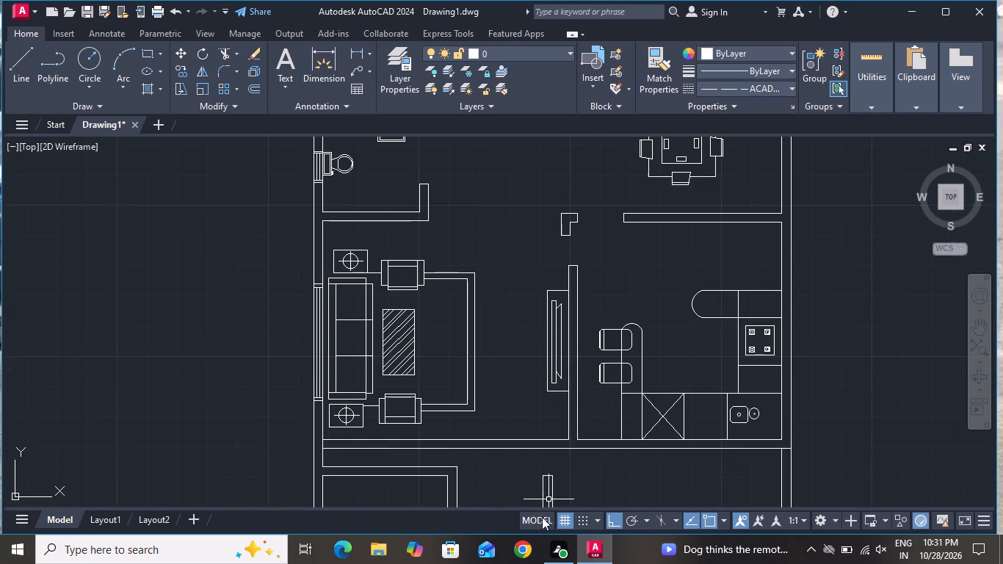
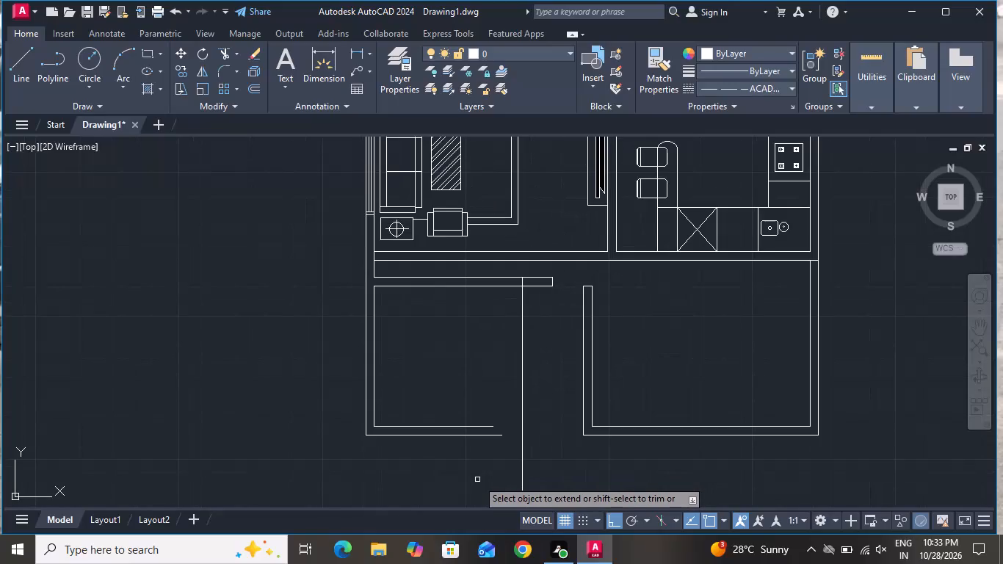
Extend both bottom wall lines of the south-west room east to the vertical guide line.
{"action": "left_click", "coordinate": [487, 417]}
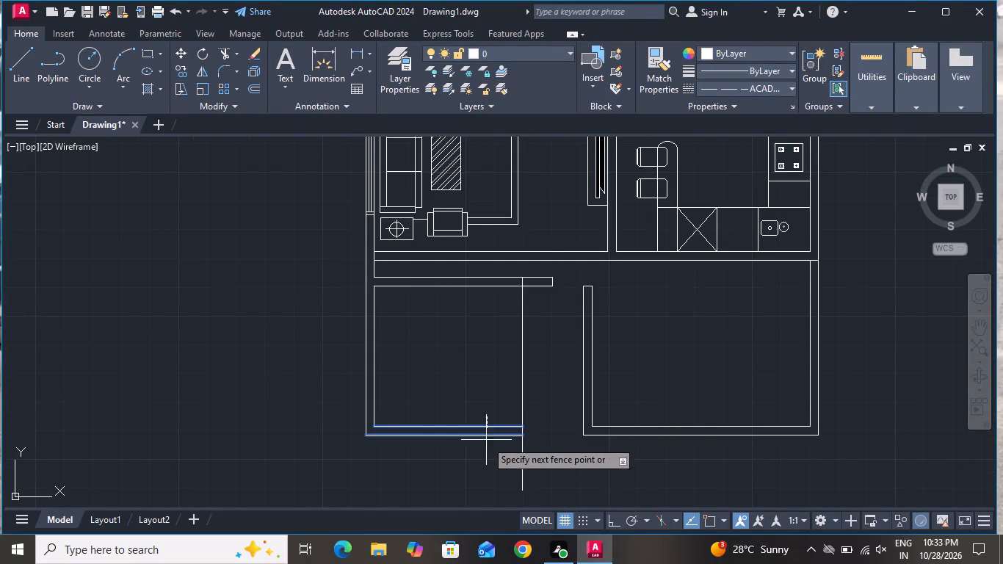
{"action": "left_click", "coordinate": [480, 458]}
{"action": "right_click", "coordinate": [529, 453]}
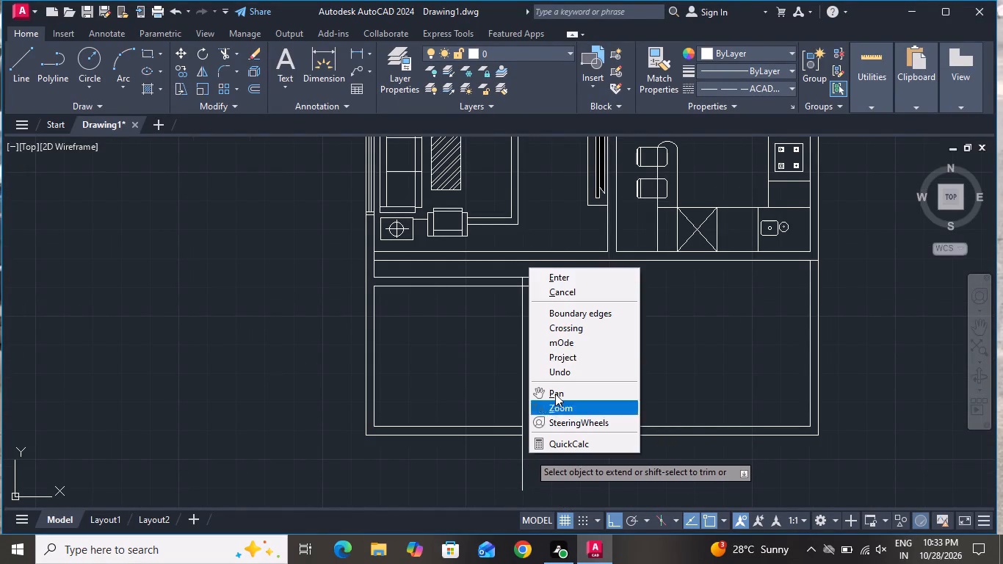
{"action": "left_click", "coordinate": [564, 284]}
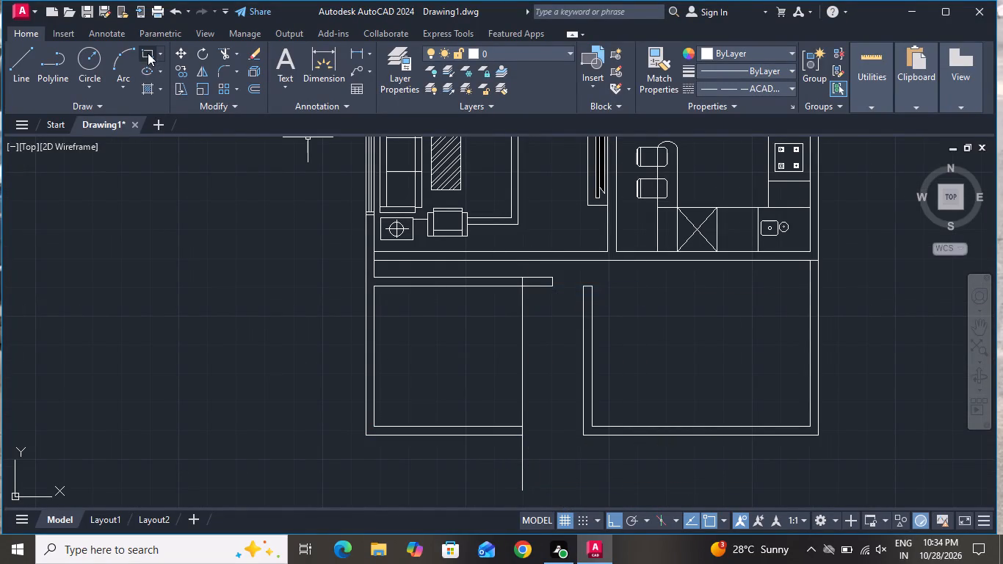
Trim the vertical guide line down to wall end caps and remove the south-west room's upper wall stub beyond it.
{"action": "left_click", "coordinate": [223, 50]}
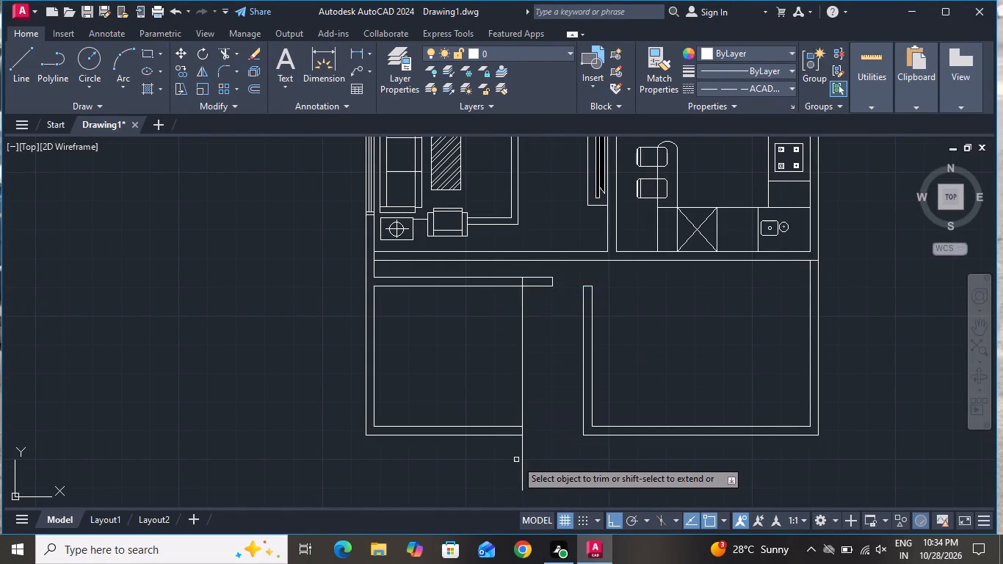
{"action": "left_click", "coordinate": [516, 460]}
{"action": "left_click", "coordinate": [543, 457]}
{"action": "left_click", "coordinate": [532, 385]}
{"action": "left_click", "coordinate": [493, 352]}
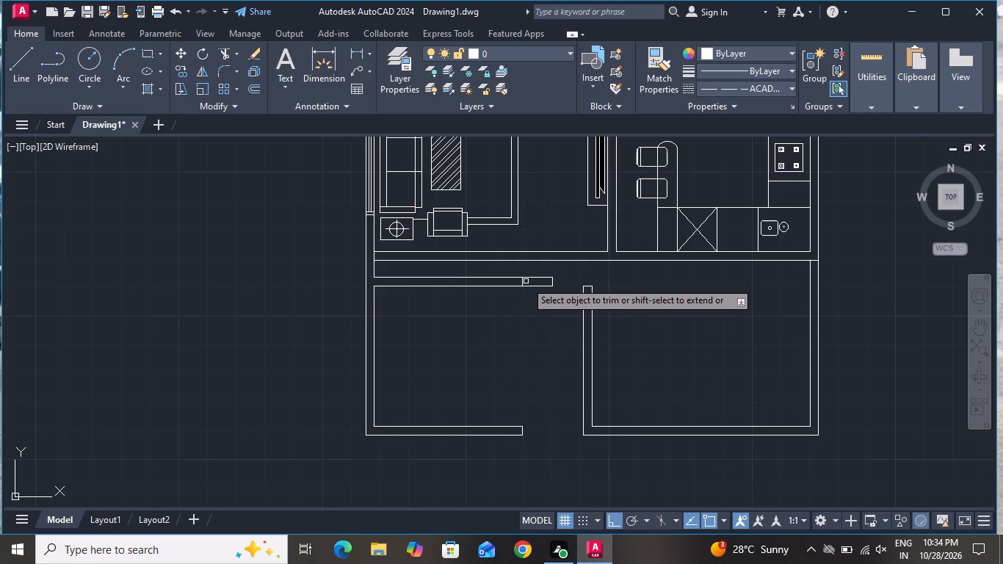
{"action": "scroll", "coordinate": [526, 281], "scroll_direction": "up", "scroll_amount": 2}
{"action": "left_click", "coordinate": [566, 260]}
{"action": "left_click", "coordinate": [548, 333]}
{"action": "left_click", "coordinate": [593, 289]}
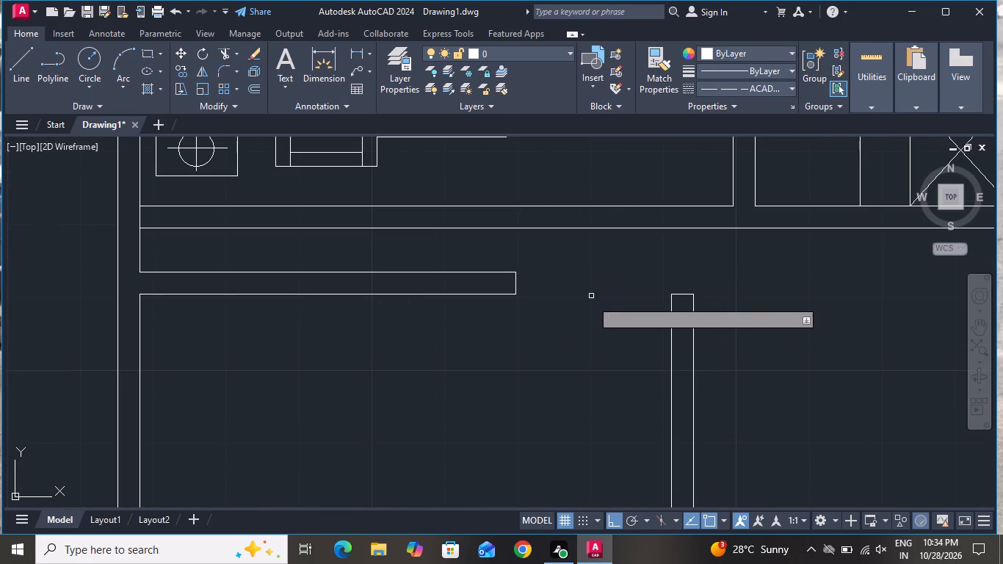
Trim away the two long horizontal wall lines that close off the living room's south side.
{"action": "scroll", "coordinate": [540, 341], "scroll_direction": "down", "scroll_amount": 2}
{"action": "left_click", "coordinate": [555, 301]}
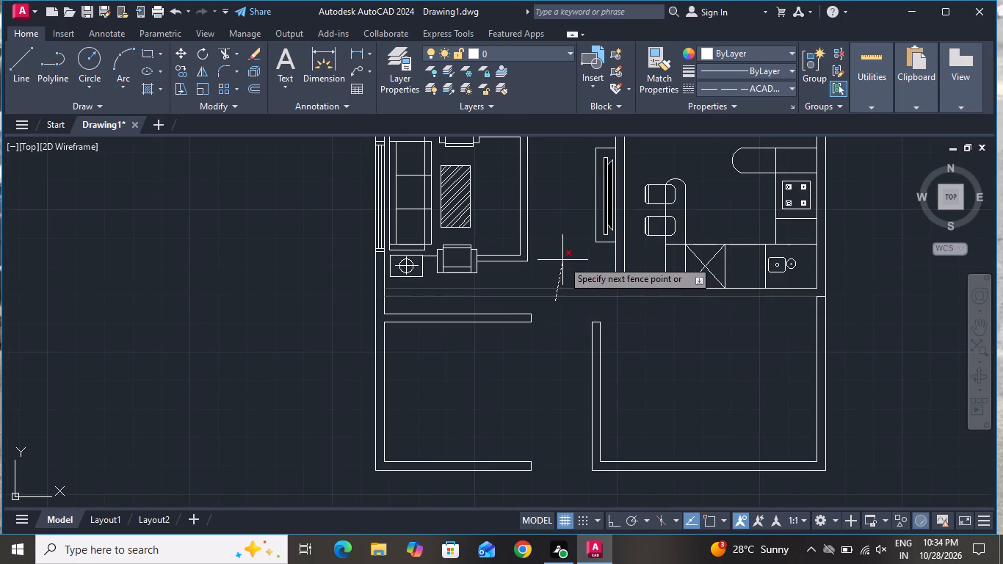
{"action": "left_click", "coordinate": [562, 260]}
{"action": "right_click", "coordinate": [553, 365]}
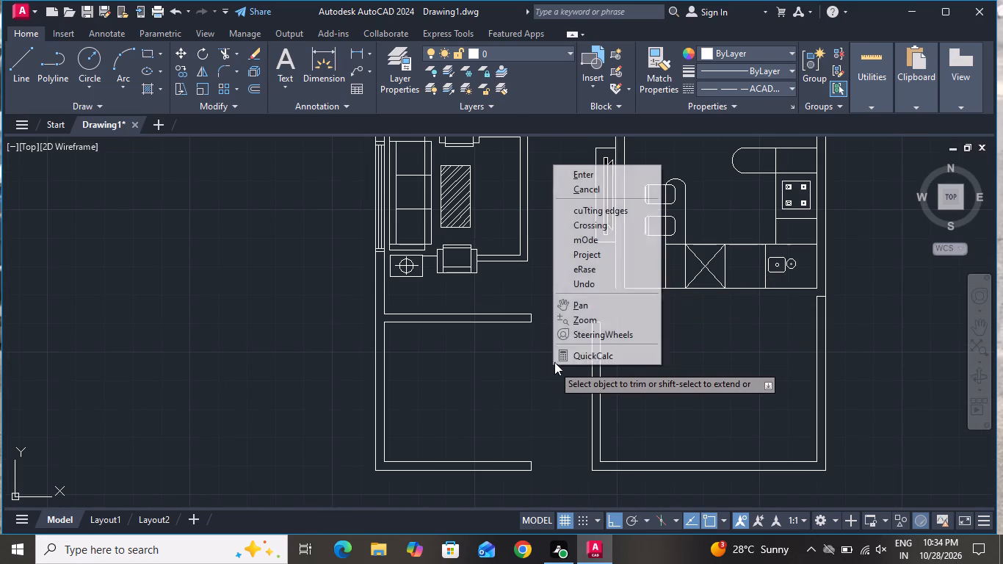
{"action": "left_click", "coordinate": [587, 192]}
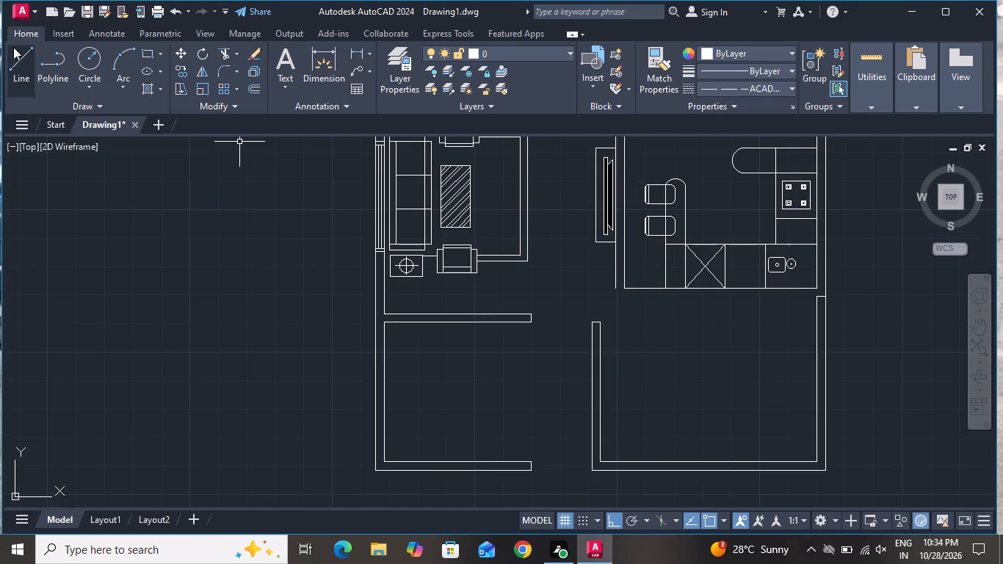
Redraw the outer line of the kitchen's south wall from the east wall to the living-room partition face, with a short upward return.
{"action": "left_click", "coordinate": [14, 50]}
{"action": "scroll", "coordinate": [800, 294], "scroll_direction": "up", "scroll_amount": 2}
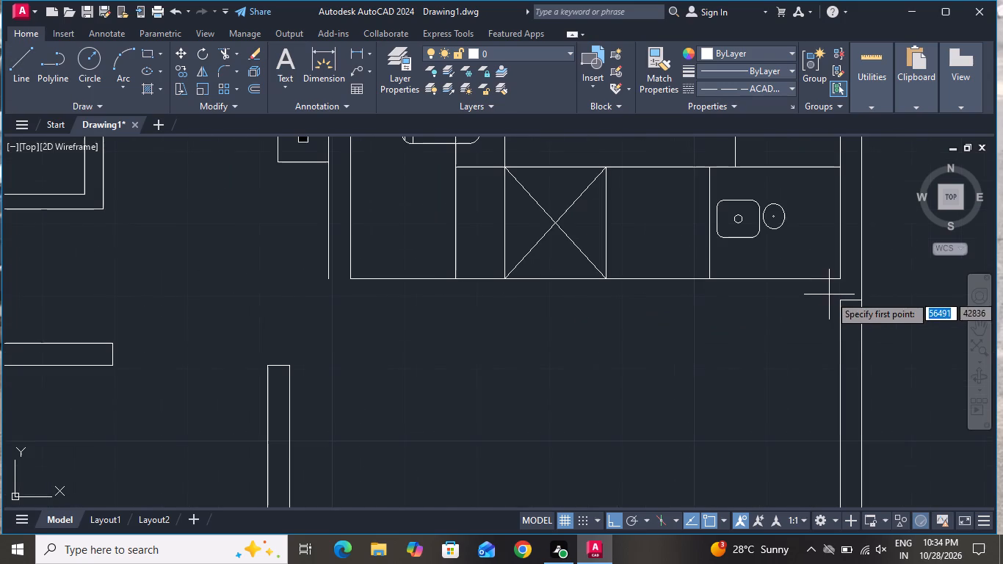
{"action": "left_click", "coordinate": [840, 301]}
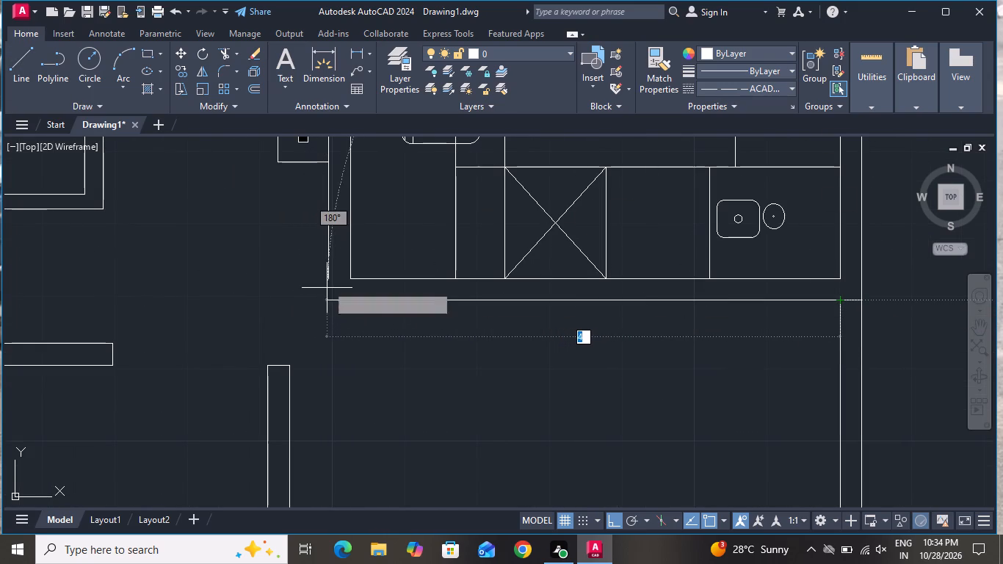
{"action": "left_click", "coordinate": [329, 303]}
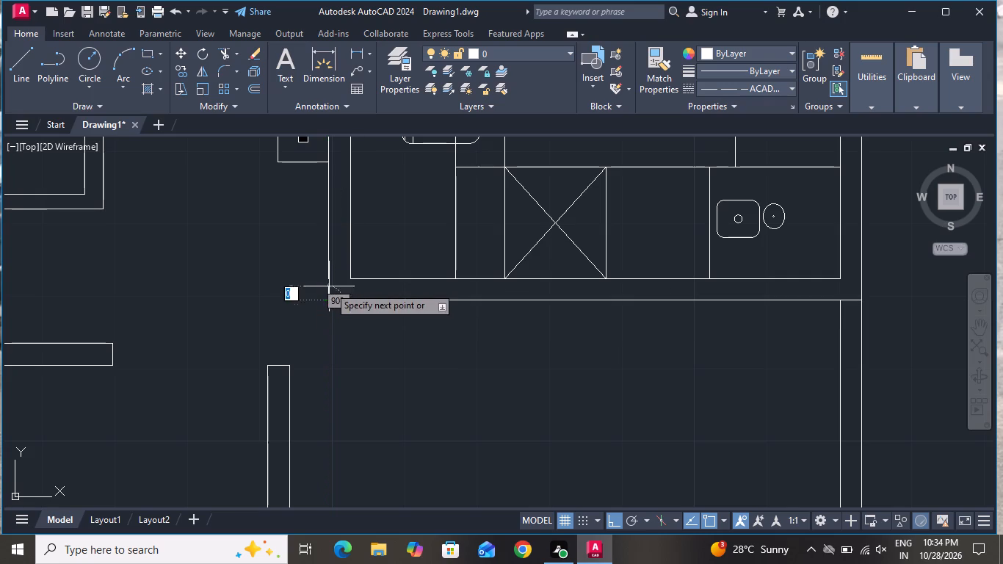
{"action": "left_click", "coordinate": [329, 288]}
{"action": "right_click", "coordinate": [329, 289]}
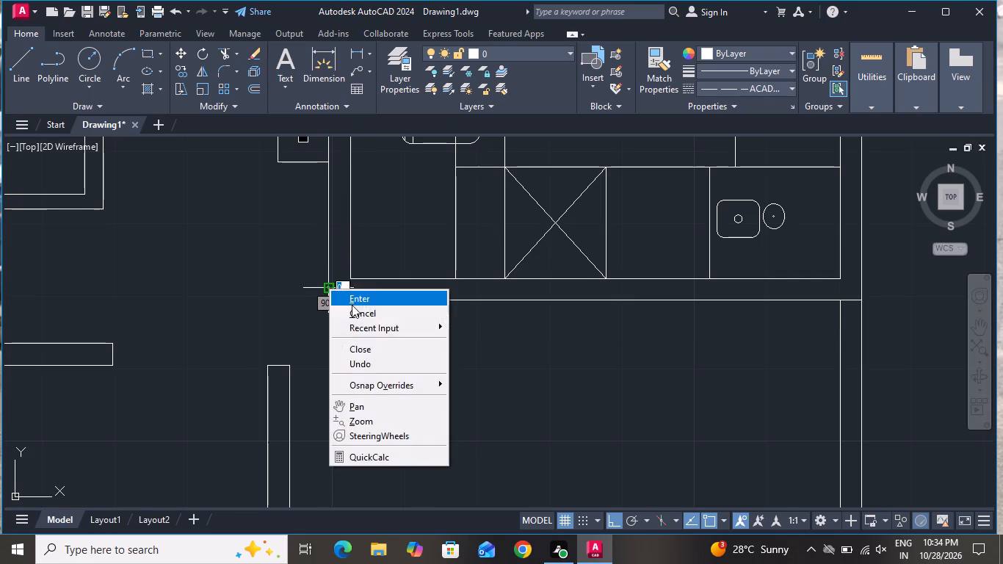
{"action": "left_click", "coordinate": [358, 311]}
Extend the living-room face of the kitchen partition down to meet the redrawn south wall line.
{"action": "scroll", "coordinate": [436, 380], "scroll_direction": "down", "scroll_amount": 2}
{"action": "scroll", "coordinate": [417, 343], "scroll_direction": "up", "scroll_amount": 3}
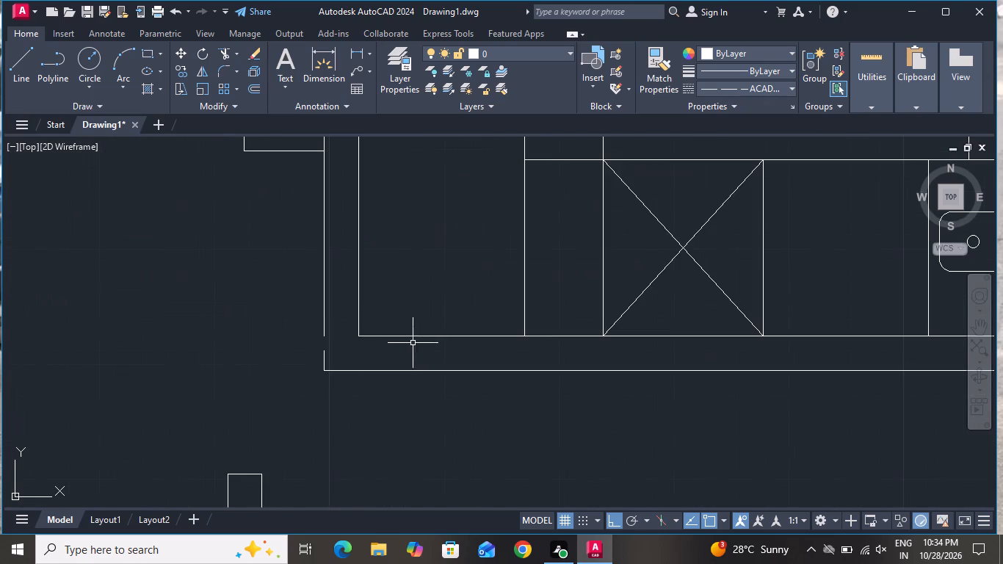
{"action": "scroll", "coordinate": [334, 327], "scroll_direction": "up", "scroll_amount": 2}
{"action": "type", "text": "ex"}
{"action": "key", "text": "space"}
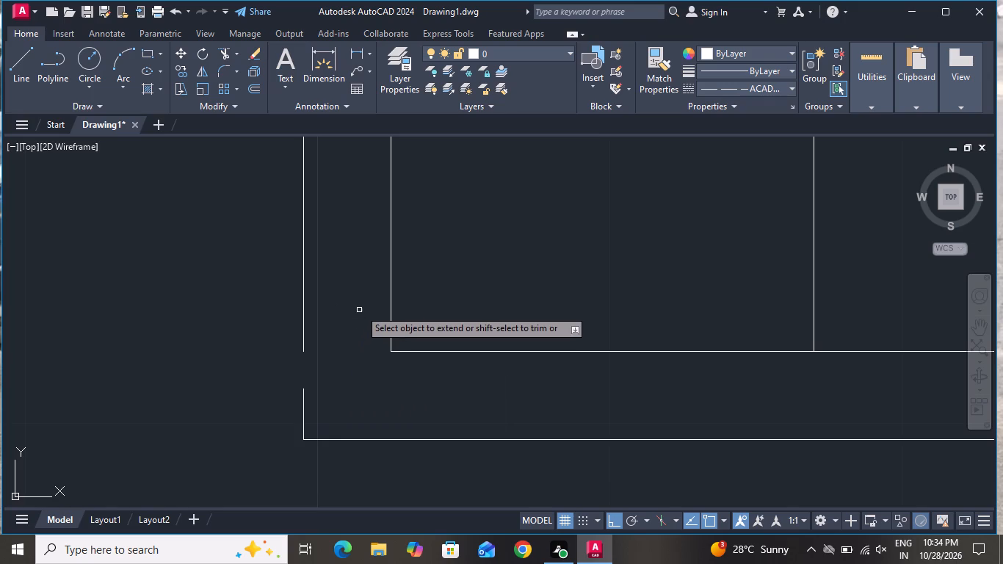
{"action": "left_click", "coordinate": [305, 340]}
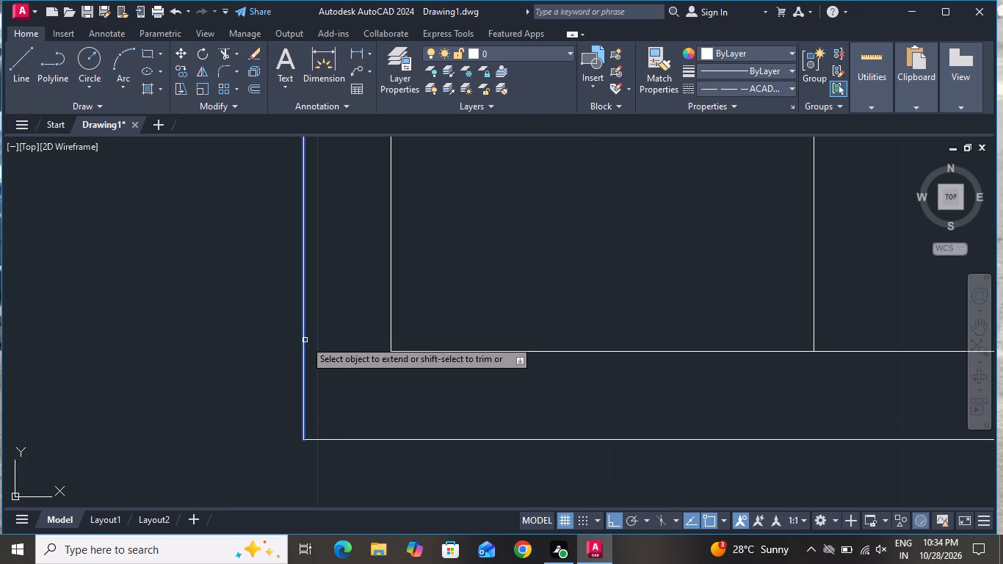
{"action": "scroll", "coordinate": [341, 379], "scroll_direction": "down", "scroll_amount": 3}
{"action": "scroll", "coordinate": [419, 394], "scroll_direction": "down", "scroll_amount": 2}
{"action": "right_click", "coordinate": [432, 428]}
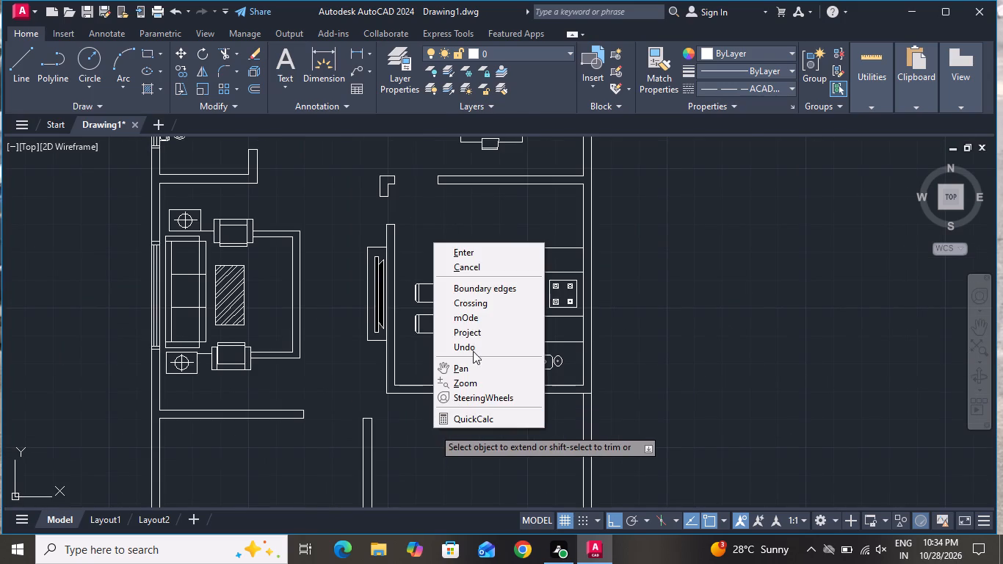
{"action": "left_click", "coordinate": [490, 264]}
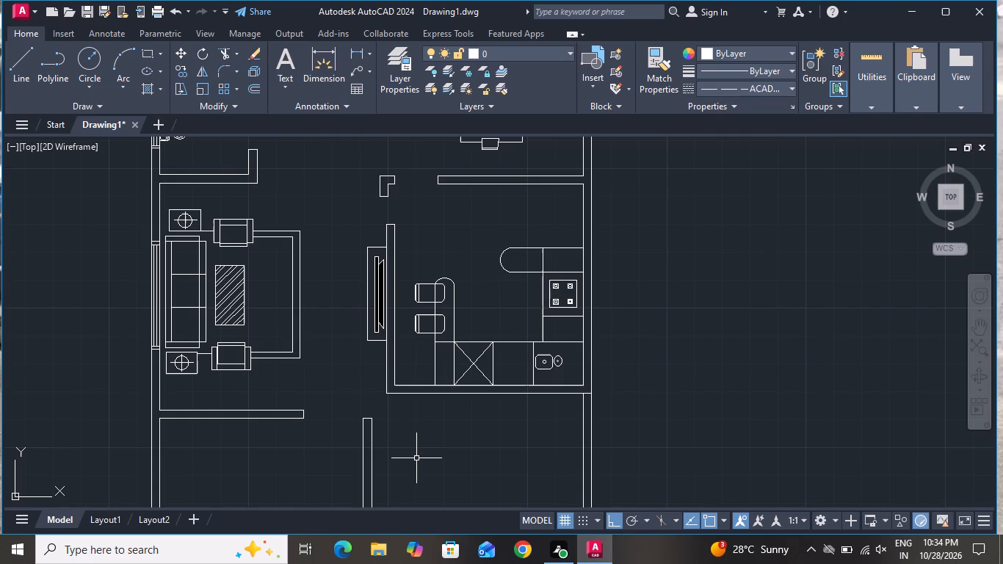
Draw a vertical line in the south-east room, east of its west wall, from the bottom wall's inner face up to the kitchen wall.
{"action": "scroll", "coordinate": [405, 480], "scroll_direction": "down", "scroll_amount": 3}
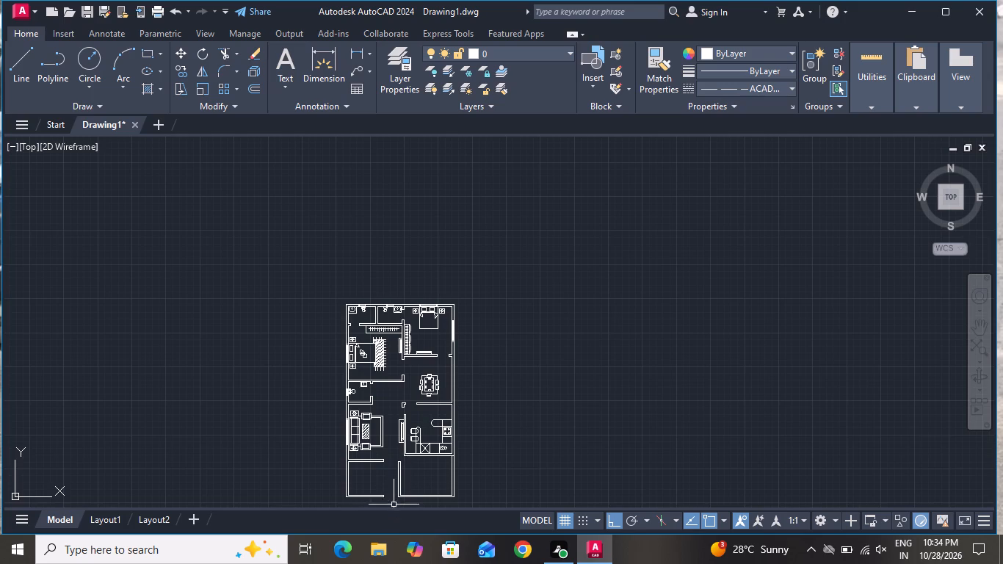
{"action": "scroll", "coordinate": [394, 504], "scroll_direction": "up", "scroll_amount": 3}
{"action": "left_click", "coordinate": [21, 68]}
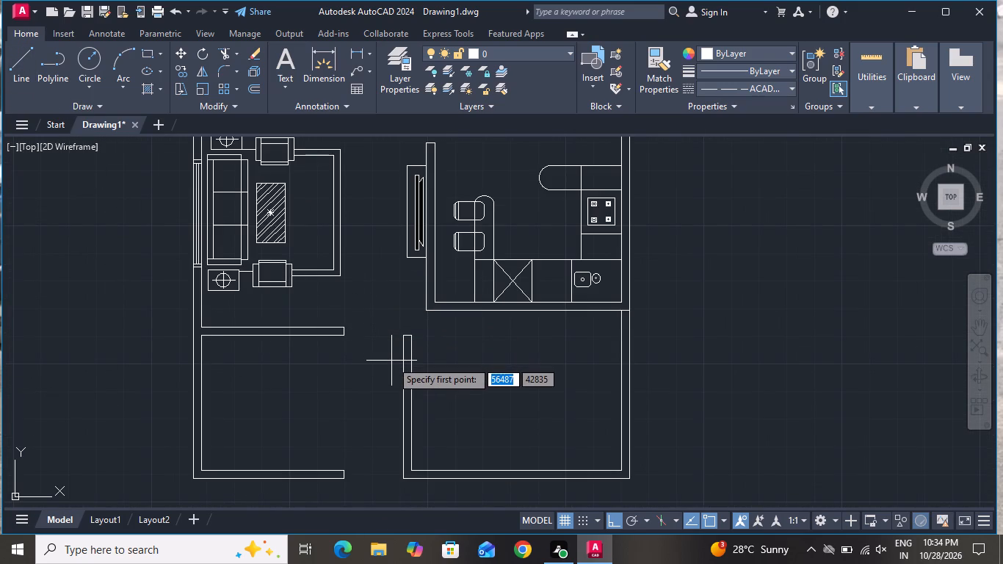
{"action": "left_click", "coordinate": [449, 471]}
{"action": "left_click", "coordinate": [450, 308]}
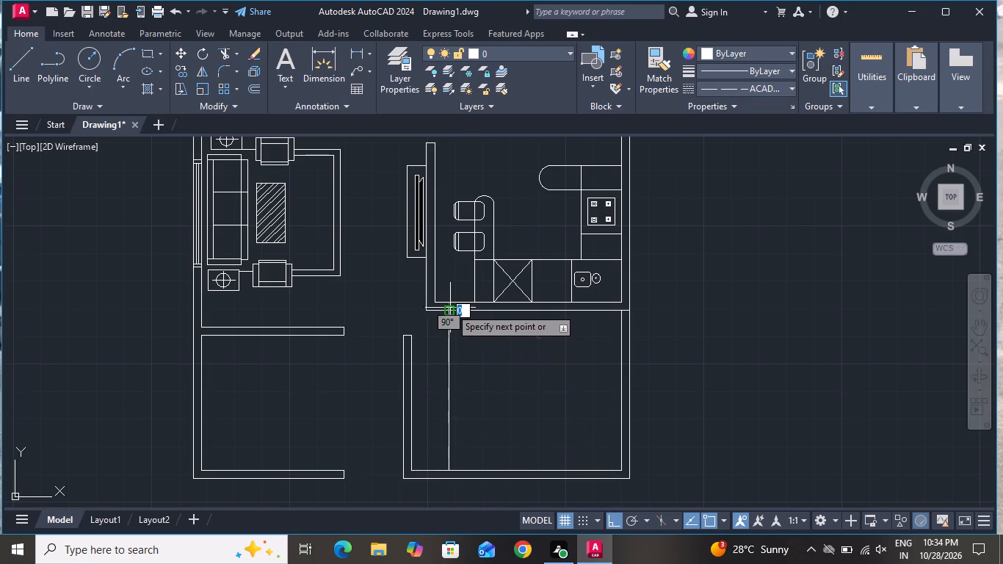
{"action": "right_click", "coordinate": [450, 308]}
{"action": "left_click", "coordinate": [474, 336]}
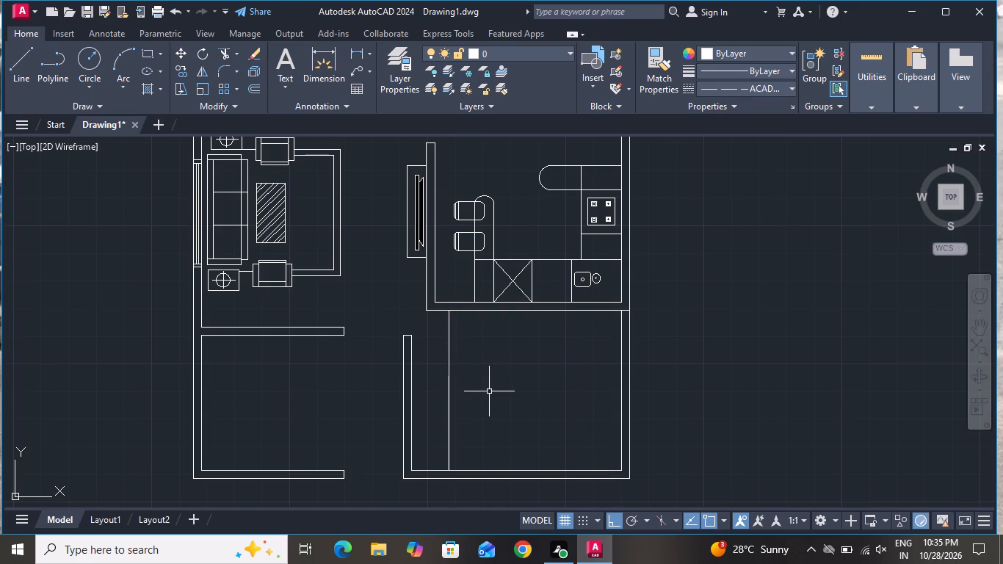
Offset the new vertical line 0.15 to the east to form a wall.
{"action": "type", "text": "o"}
{"action": "key", "text": "space"}
{"action": "key", "text": "period"}
{"action": "type", "text": "15"}
{"action": "key", "text": "space"}
{"action": "scroll", "coordinate": [438, 389], "scroll_direction": "up", "scroll_amount": 1}
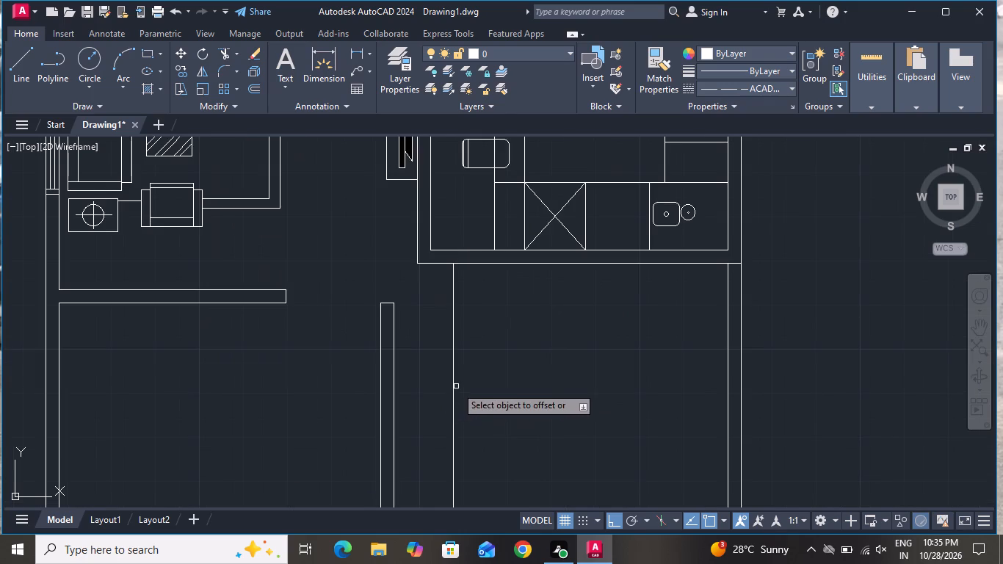
{"action": "left_click", "coordinate": [452, 388]}
{"action": "left_click", "coordinate": [468, 387]}
{"action": "right_click", "coordinate": [494, 370]}
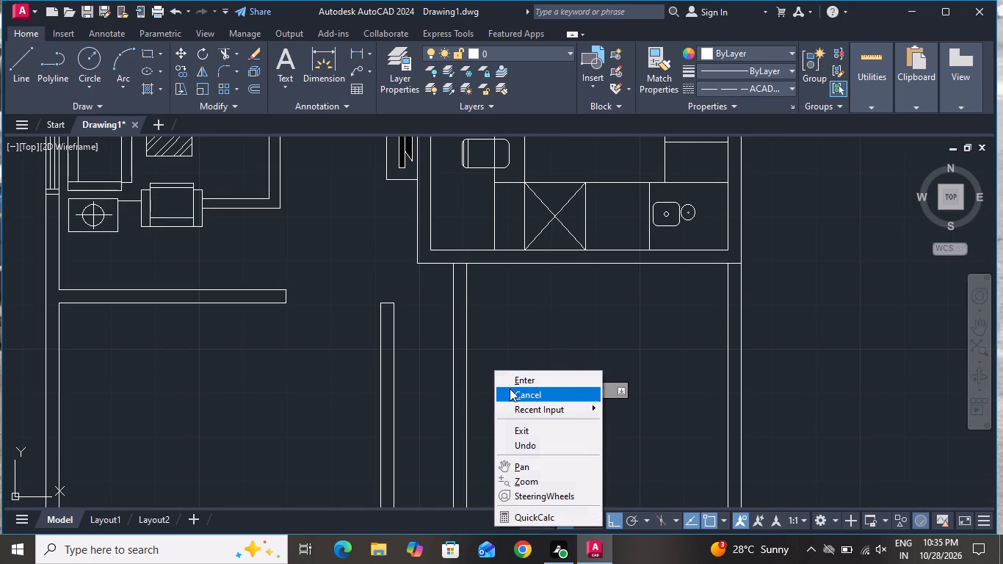
{"action": "left_click", "coordinate": [510, 388]}
Trim the kitchen wall line between the two new wall lines to open the junction.
{"action": "left_click", "coordinate": [225, 51]}
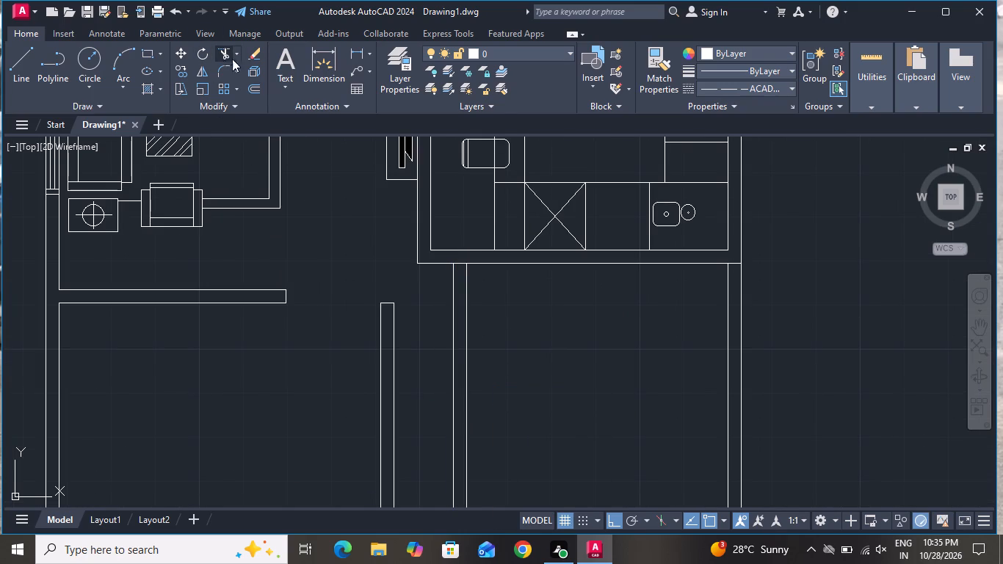
{"action": "scroll", "coordinate": [466, 254], "scroll_direction": "up", "scroll_amount": 2}
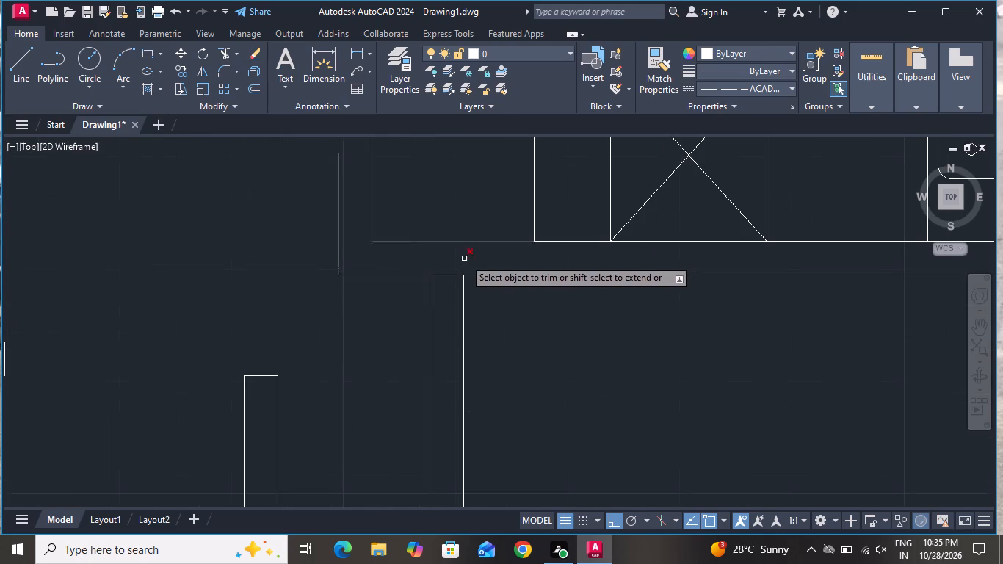
{"action": "left_click", "coordinate": [452, 267]}
{"action": "left_click", "coordinate": [452, 307]}
{"action": "scroll", "coordinate": [456, 265], "scroll_direction": "down", "scroll_amount": 5}
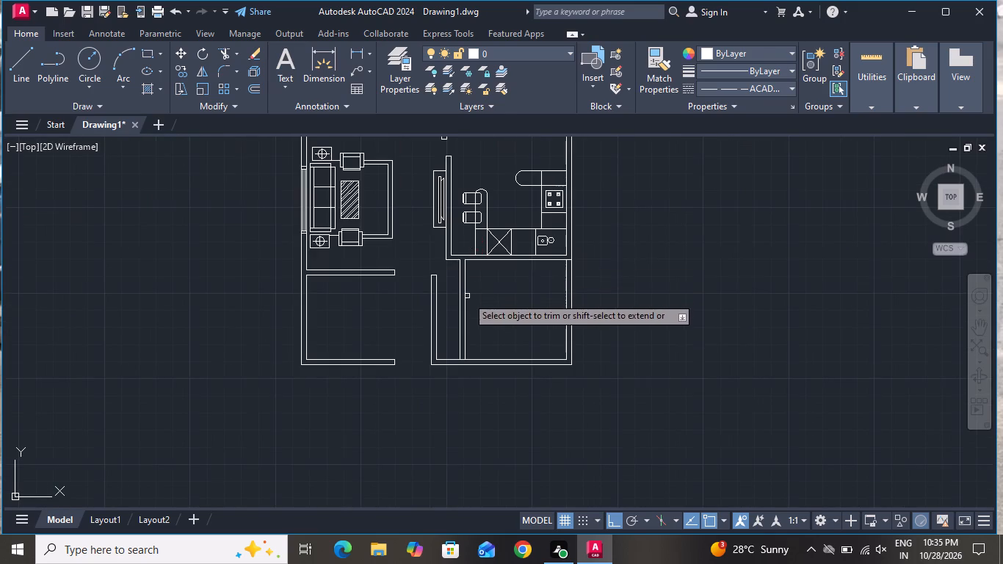
{"action": "scroll", "coordinate": [454, 334], "scroll_direction": "up", "scroll_amount": 1}
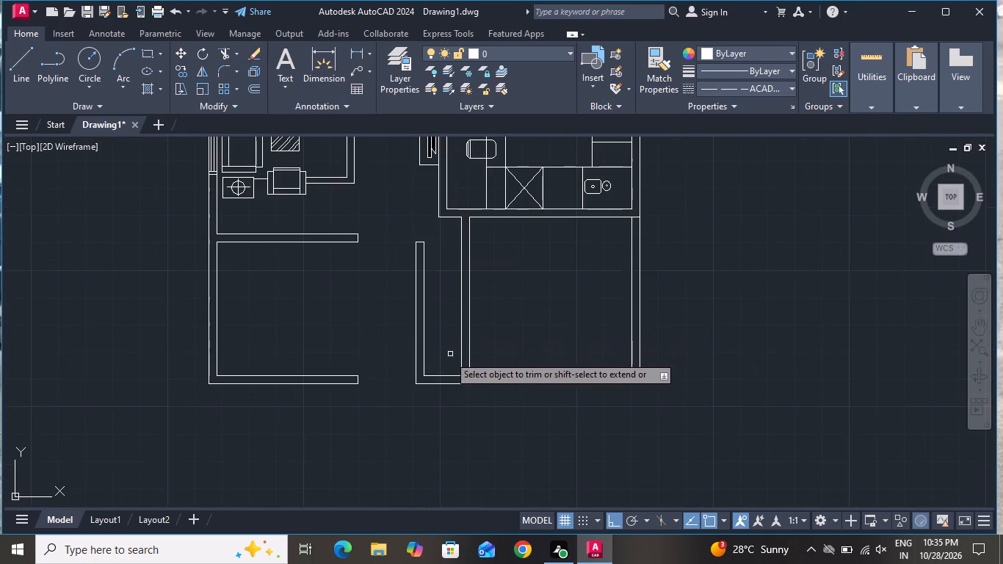
{"action": "key", "text": "Escape"}
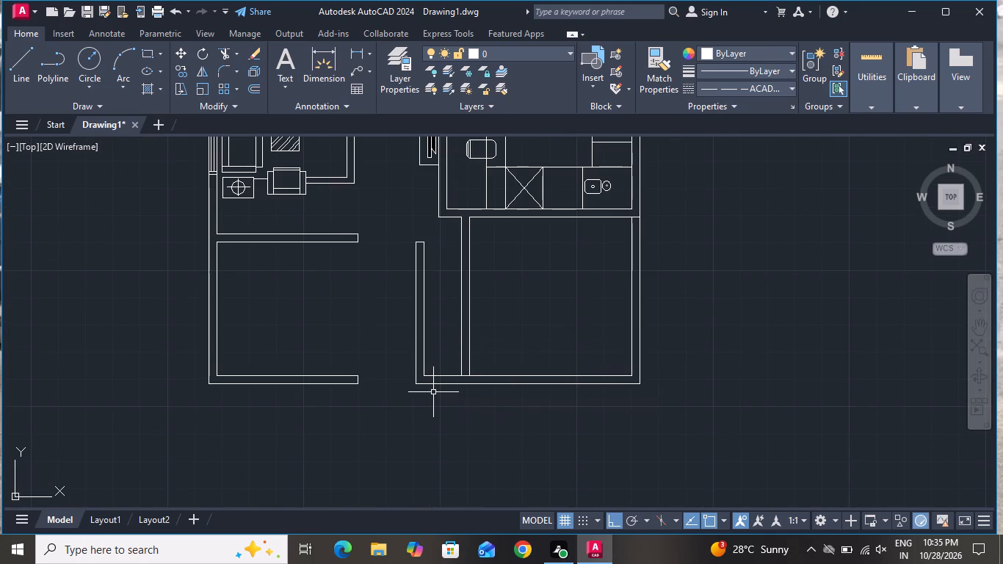
Extend both new wall lines down to the outer line of the bottom wall.
{"action": "key", "text": "e"}
{"action": "type", "text": "x"}
{"action": "key", "text": "space"}
{"action": "key", "text": "space"}
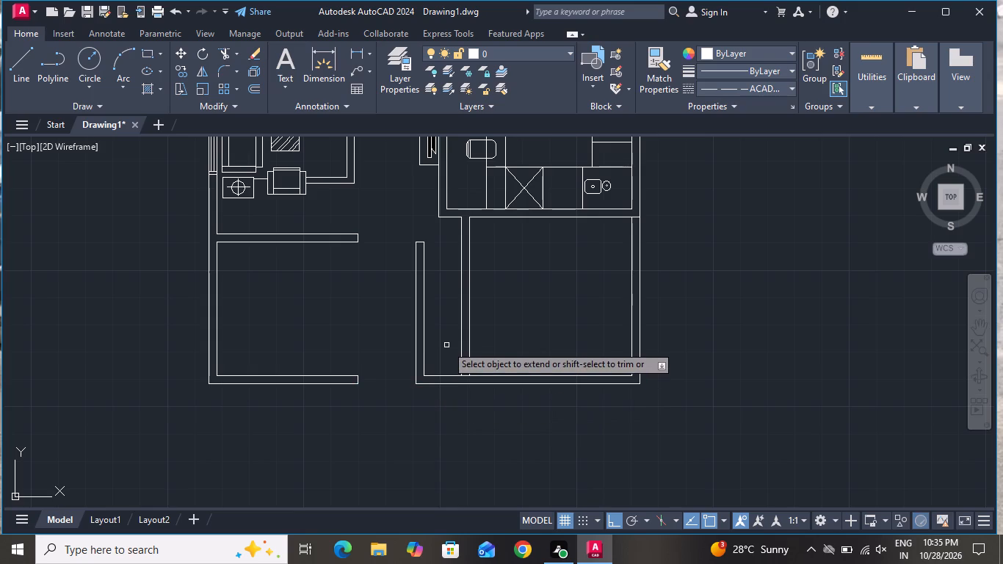
{"action": "left_click", "coordinate": [449, 345]}
{"action": "left_click", "coordinate": [496, 331]}
{"action": "right_click", "coordinate": [450, 399]}
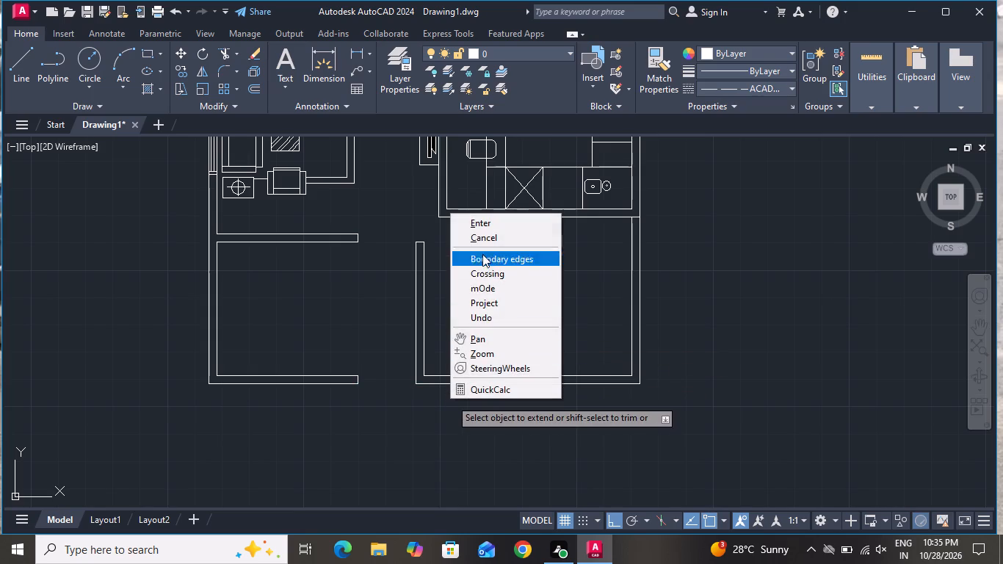
{"action": "left_click", "coordinate": [486, 240]}
Trim away the south-east room's old west wall, its end cap and the bottom wall stub west of the new wall.
{"action": "left_click", "coordinate": [223, 51]}
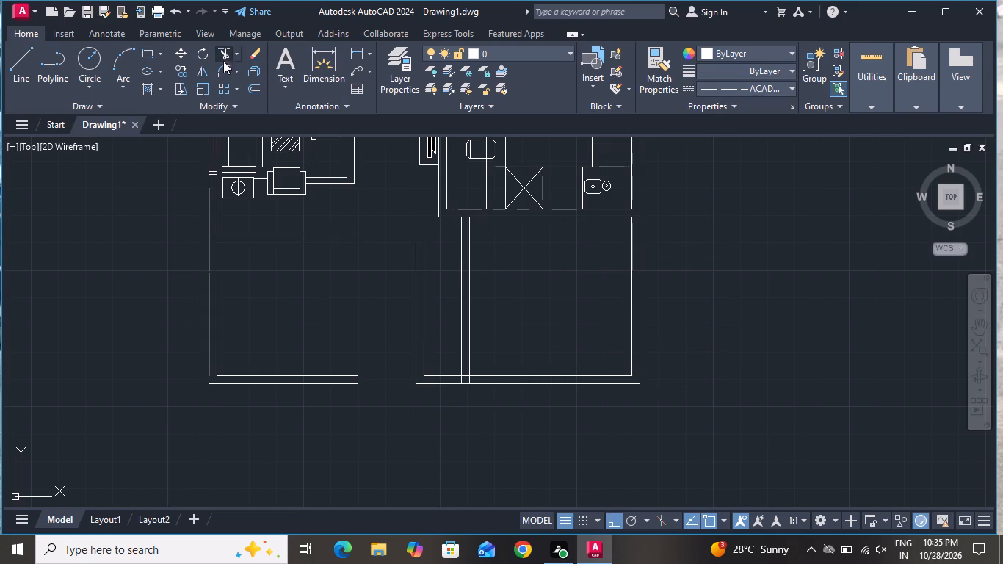
{"action": "left_click", "coordinate": [369, 262]}
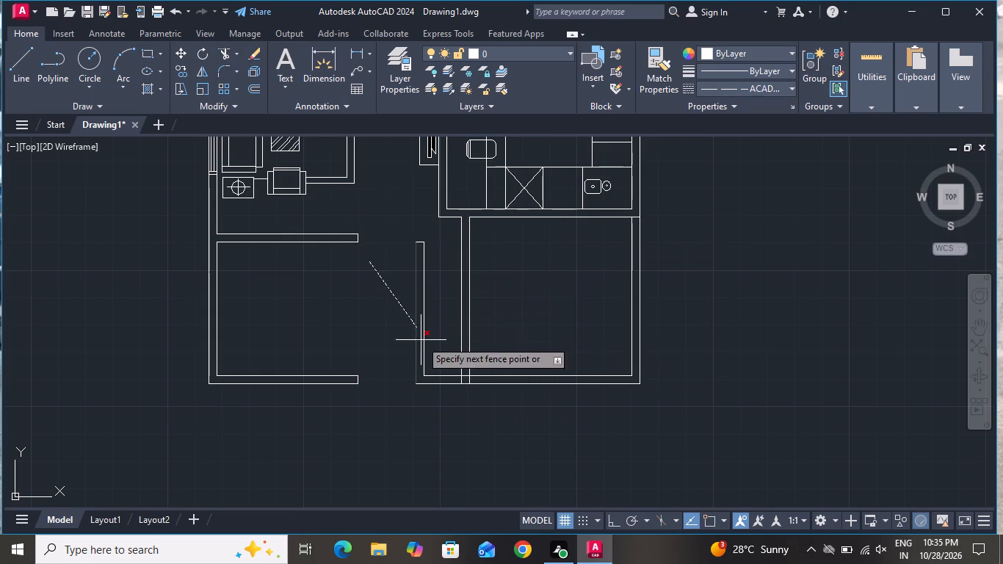
{"action": "left_click", "coordinate": [430, 359]}
{"action": "left_click", "coordinate": [434, 361]}
{"action": "left_click", "coordinate": [434, 408]}
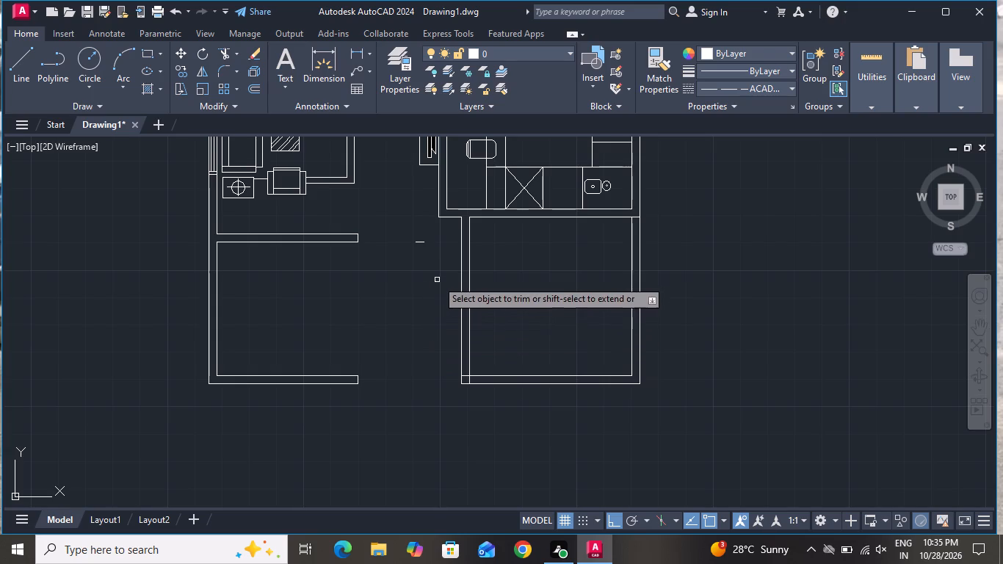
{"action": "left_click", "coordinate": [419, 241]}
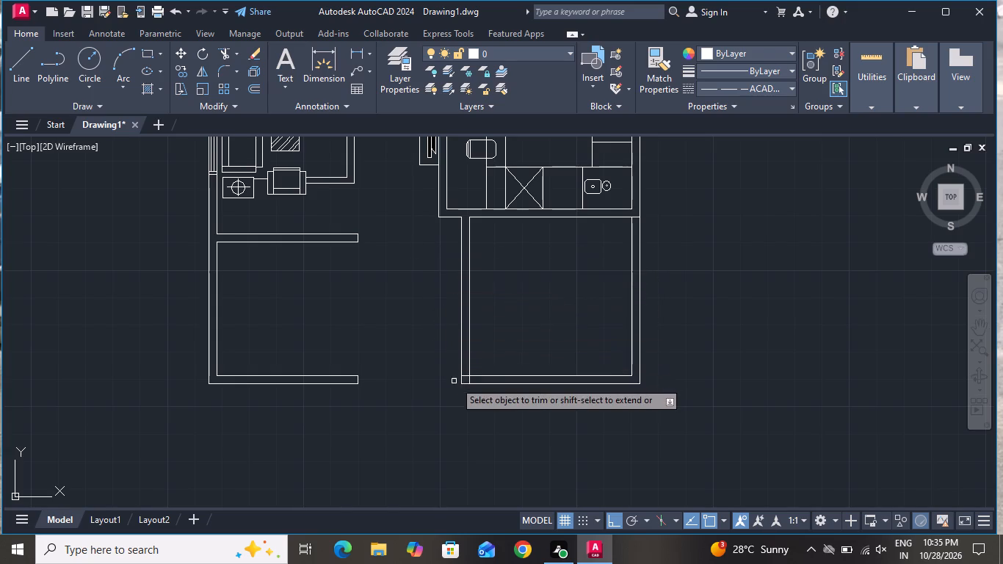
Trim the leftover wall line inside the bottom wall at the south-east room's south-west corner.
{"action": "scroll", "coordinate": [460, 381], "scroll_direction": "up", "scroll_amount": 3}
{"action": "left_click", "coordinate": [477, 373]}
{"action": "left_click", "coordinate": [479, 349]}
{"action": "left_click", "coordinate": [478, 375]}
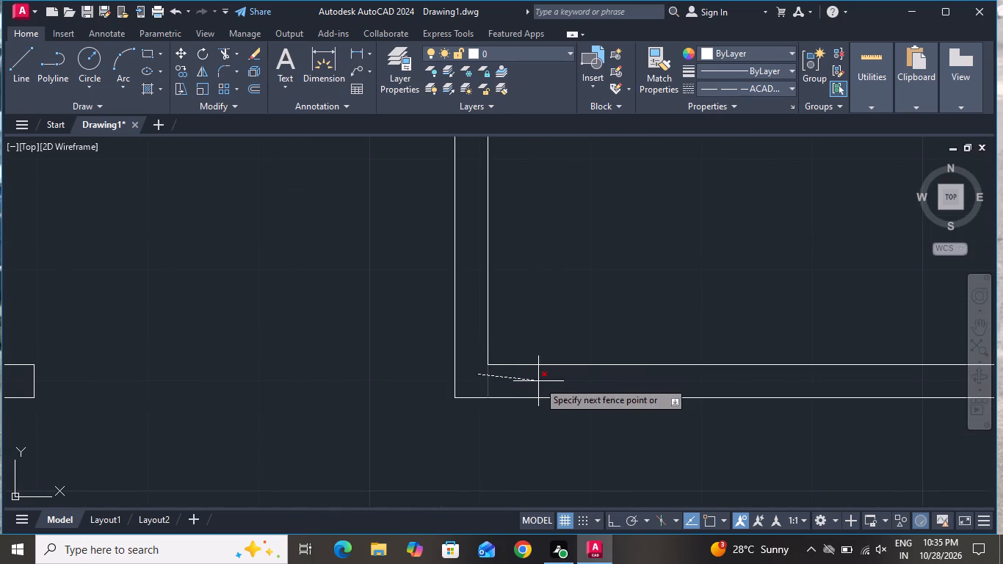
{"action": "left_click", "coordinate": [538, 381]}
{"action": "scroll", "coordinate": [460, 459], "scroll_direction": "down", "scroll_amount": 3}
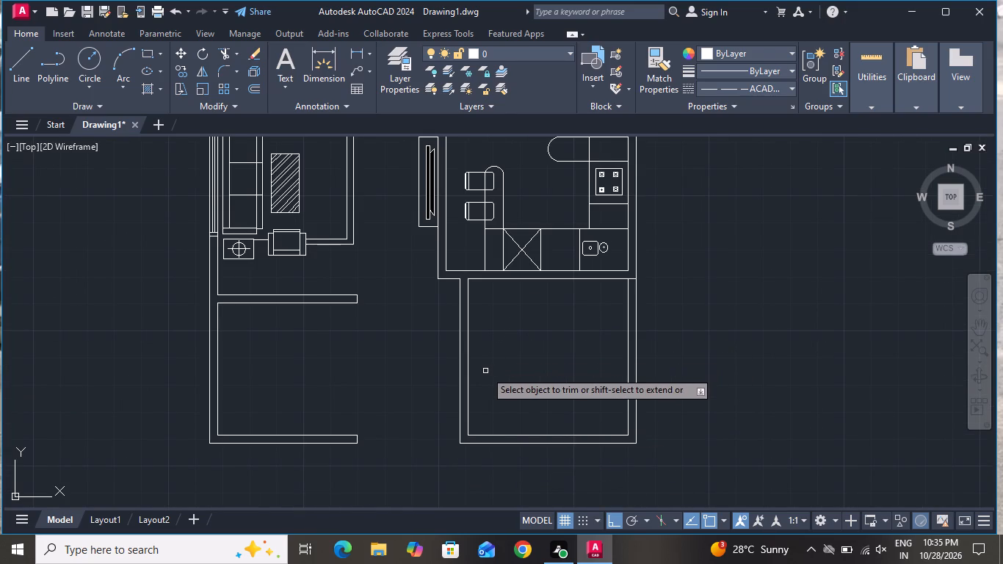
{"action": "right_click", "coordinate": [485, 390]}
{"action": "left_click", "coordinate": [531, 212]}
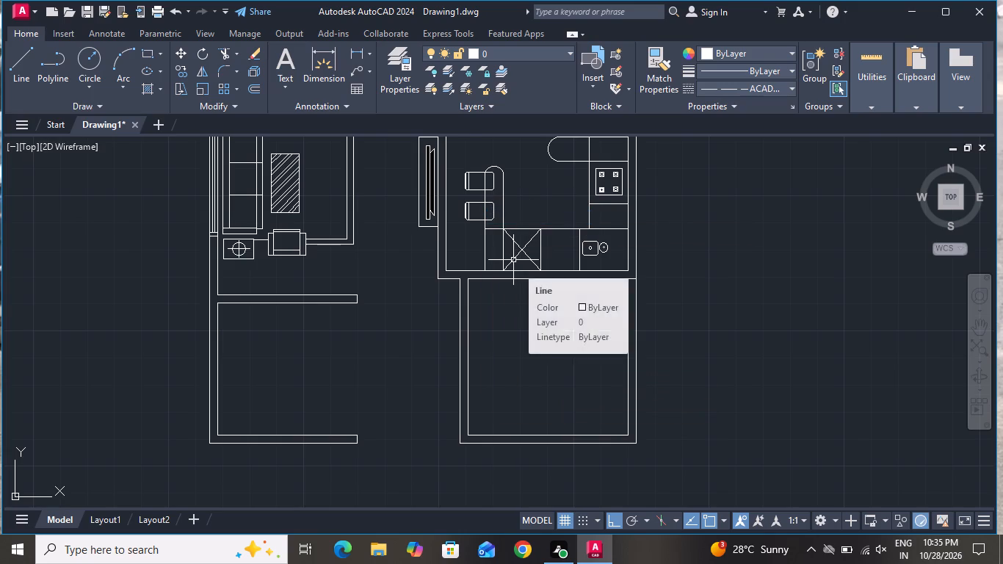
Draw a vertical line across the south-west room, from the upper wall's lower line to the bottom wall's inner line, just east of the west wall.
{"action": "scroll", "coordinate": [513, 260], "scroll_direction": "down", "scroll_amount": 1}
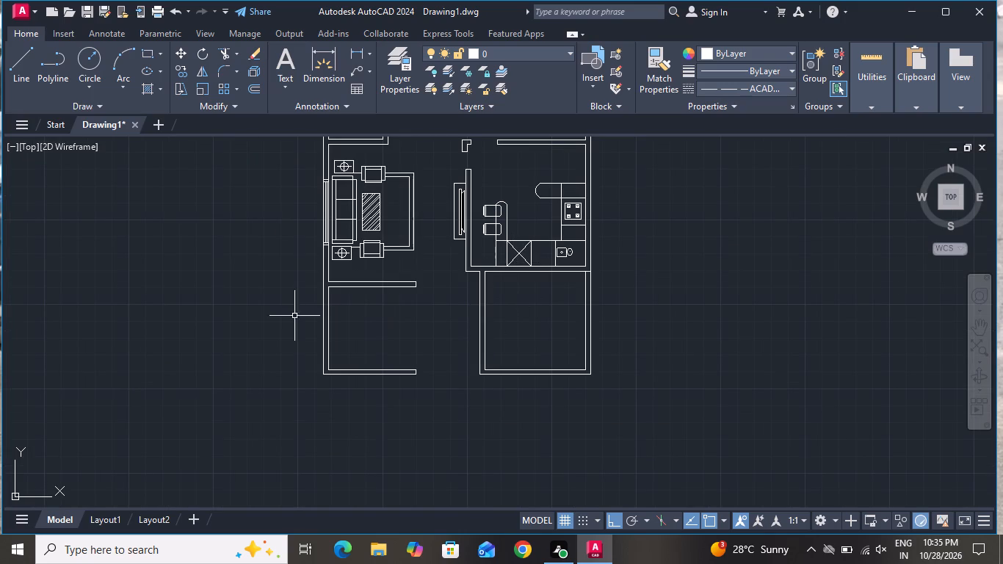
{"action": "scroll", "coordinate": [300, 381], "scroll_direction": "up", "scroll_amount": 1}
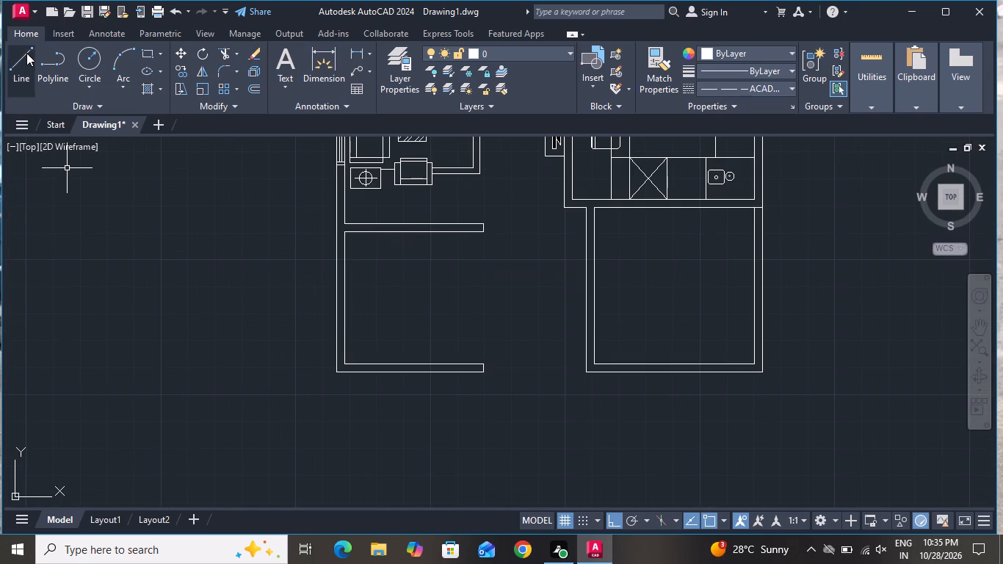
{"action": "left_click", "coordinate": [26, 52]}
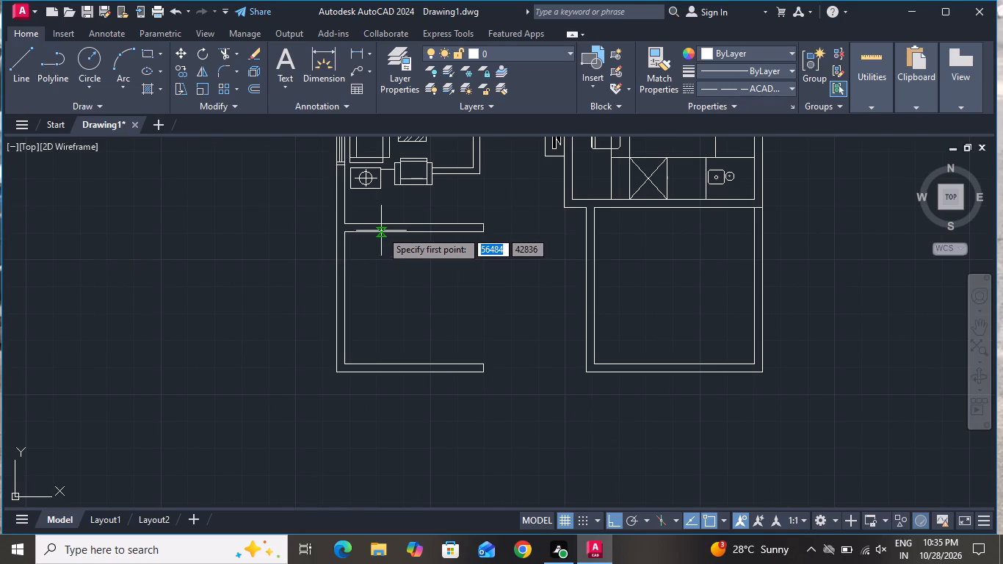
{"action": "left_click", "coordinate": [385, 231]}
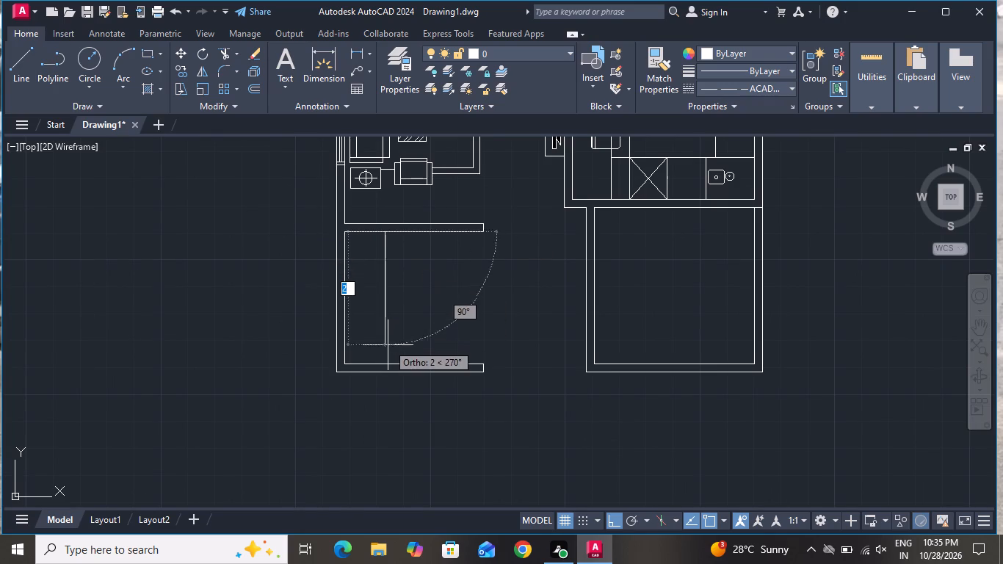
{"action": "left_click", "coordinate": [385, 366]}
{"action": "right_click", "coordinate": [385, 365]}
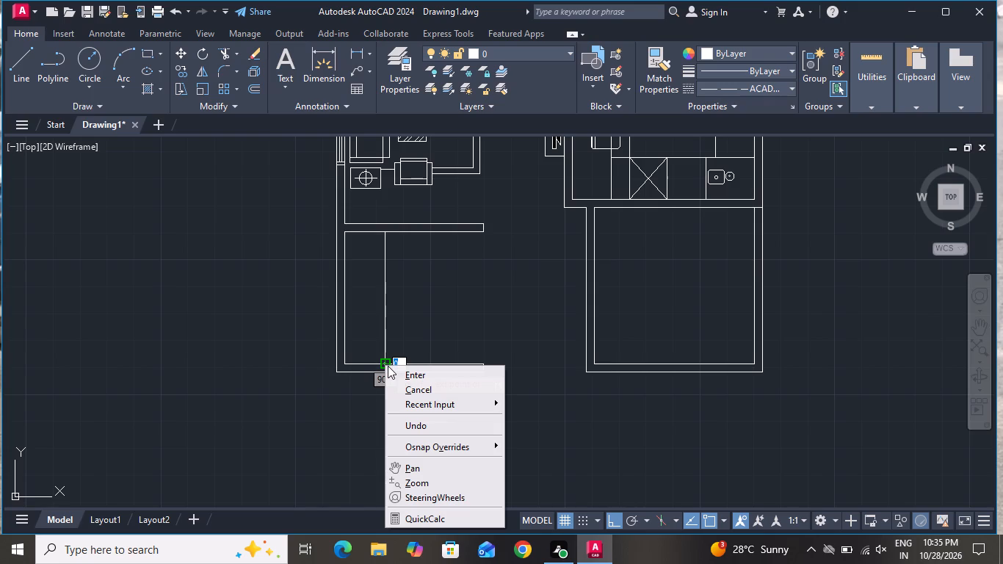
{"action": "left_click", "coordinate": [397, 386]}
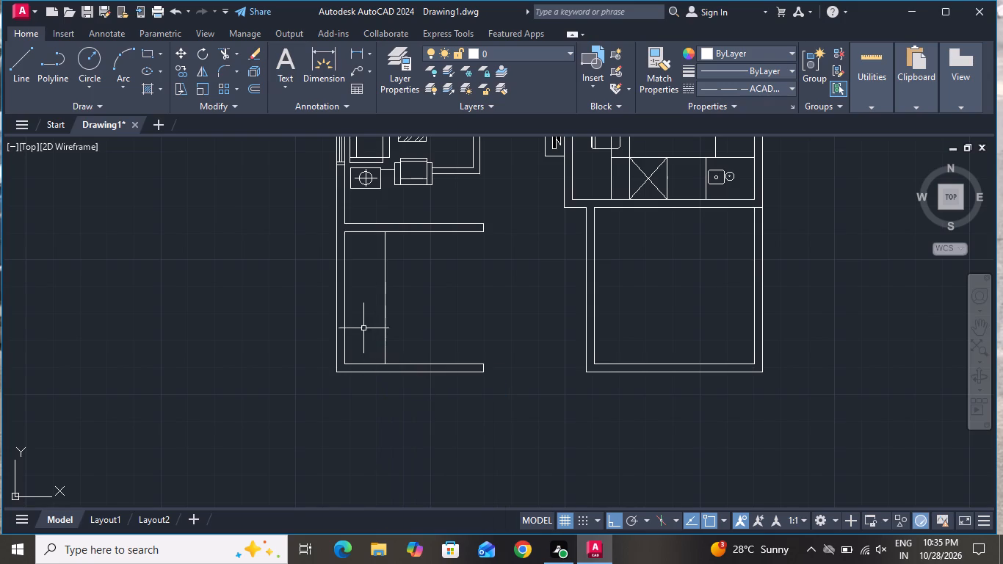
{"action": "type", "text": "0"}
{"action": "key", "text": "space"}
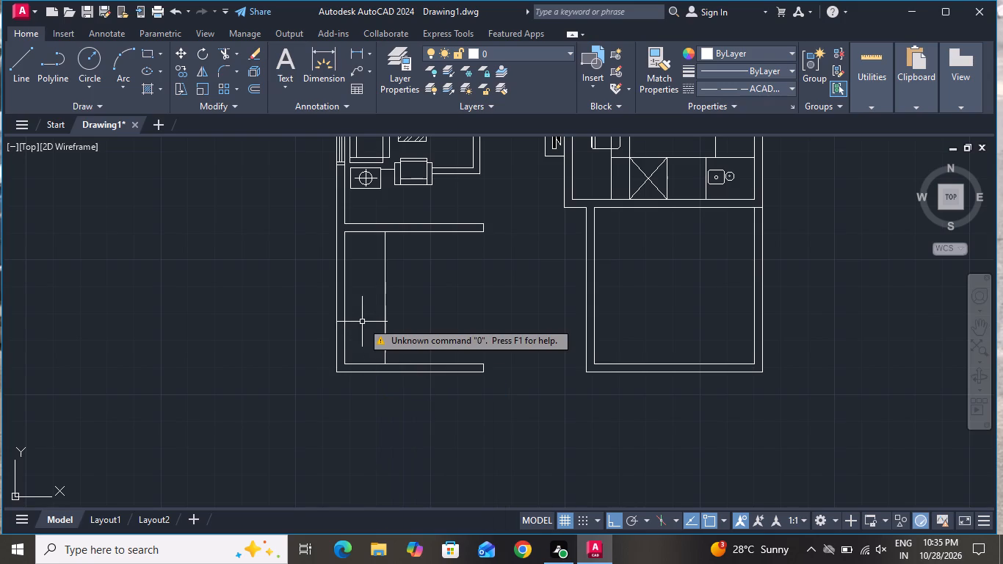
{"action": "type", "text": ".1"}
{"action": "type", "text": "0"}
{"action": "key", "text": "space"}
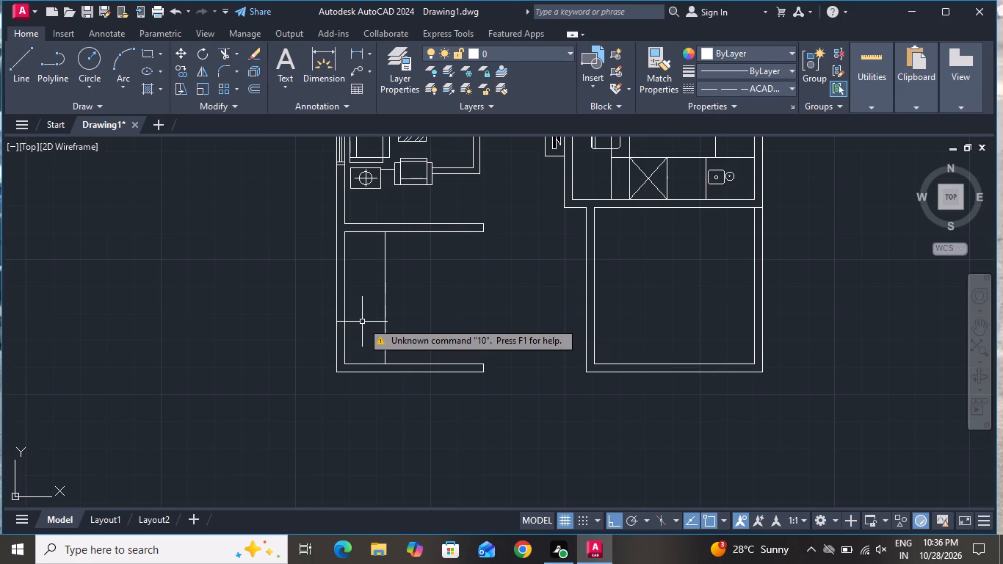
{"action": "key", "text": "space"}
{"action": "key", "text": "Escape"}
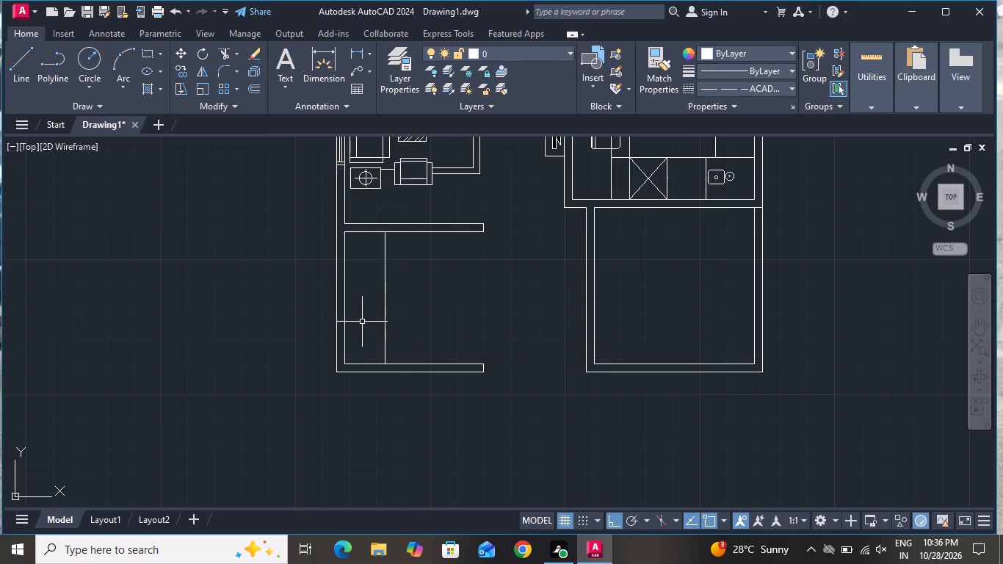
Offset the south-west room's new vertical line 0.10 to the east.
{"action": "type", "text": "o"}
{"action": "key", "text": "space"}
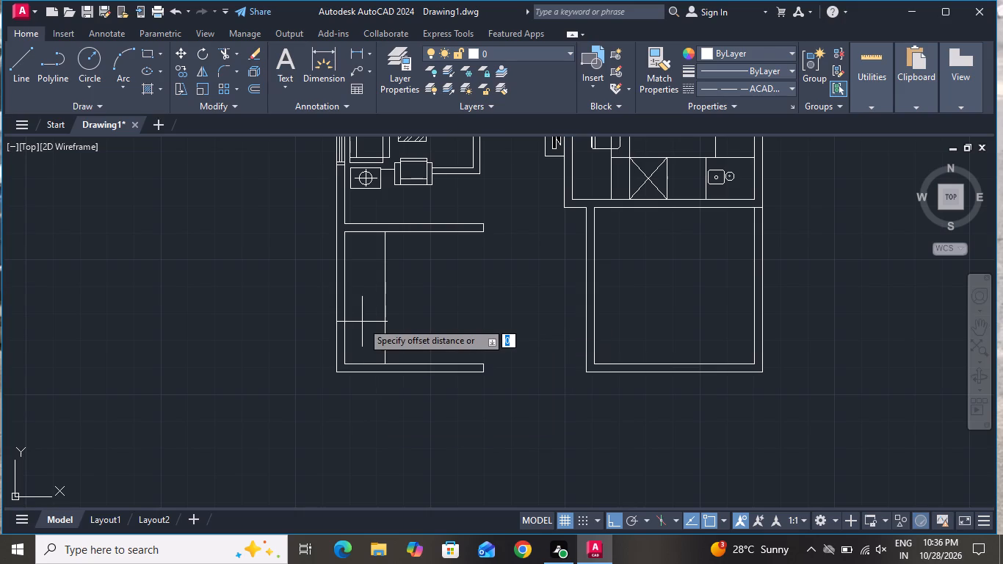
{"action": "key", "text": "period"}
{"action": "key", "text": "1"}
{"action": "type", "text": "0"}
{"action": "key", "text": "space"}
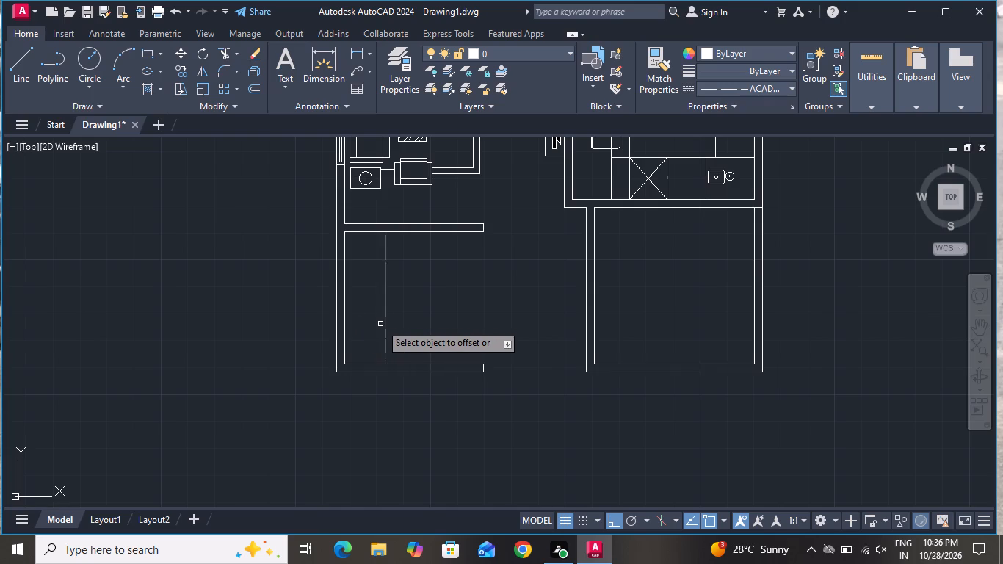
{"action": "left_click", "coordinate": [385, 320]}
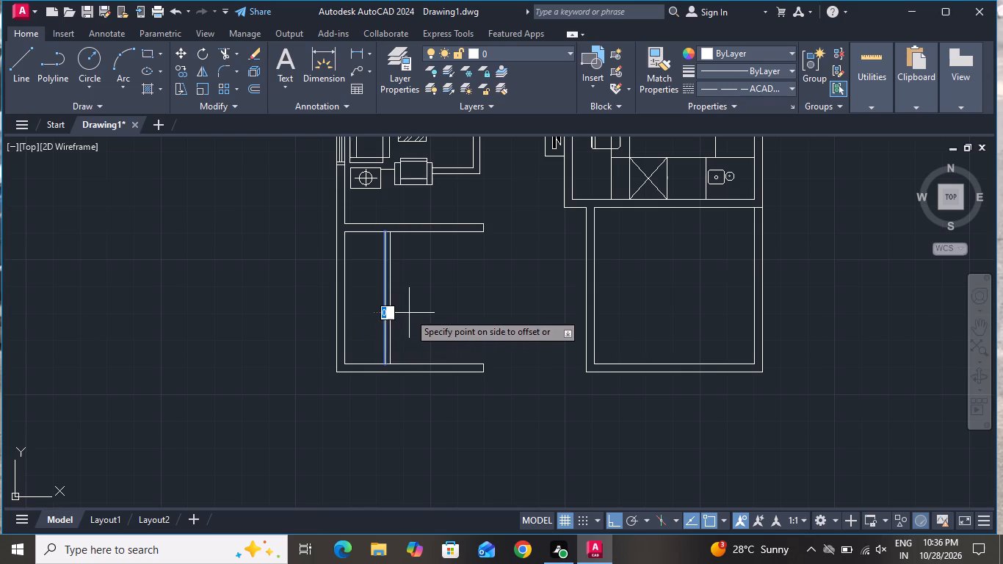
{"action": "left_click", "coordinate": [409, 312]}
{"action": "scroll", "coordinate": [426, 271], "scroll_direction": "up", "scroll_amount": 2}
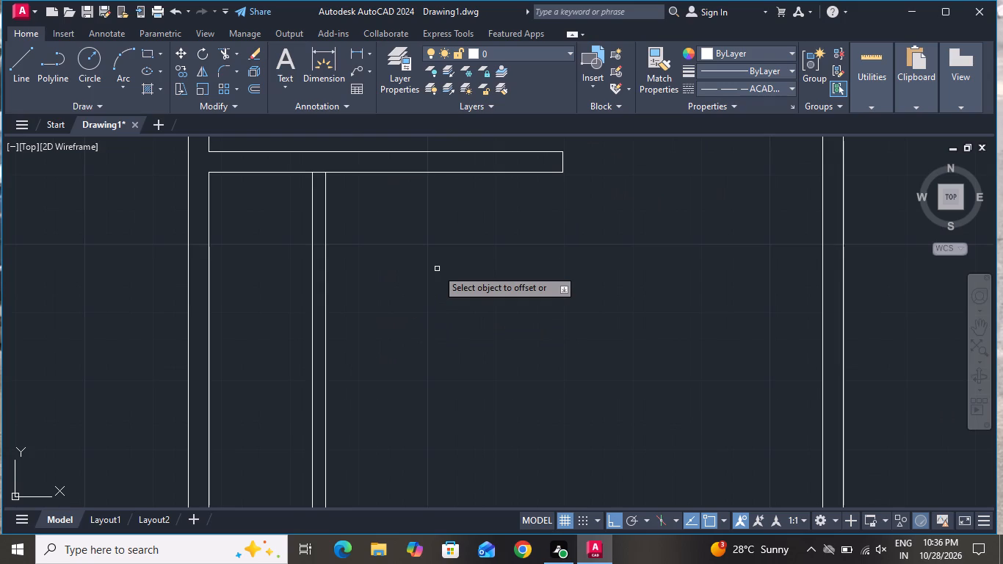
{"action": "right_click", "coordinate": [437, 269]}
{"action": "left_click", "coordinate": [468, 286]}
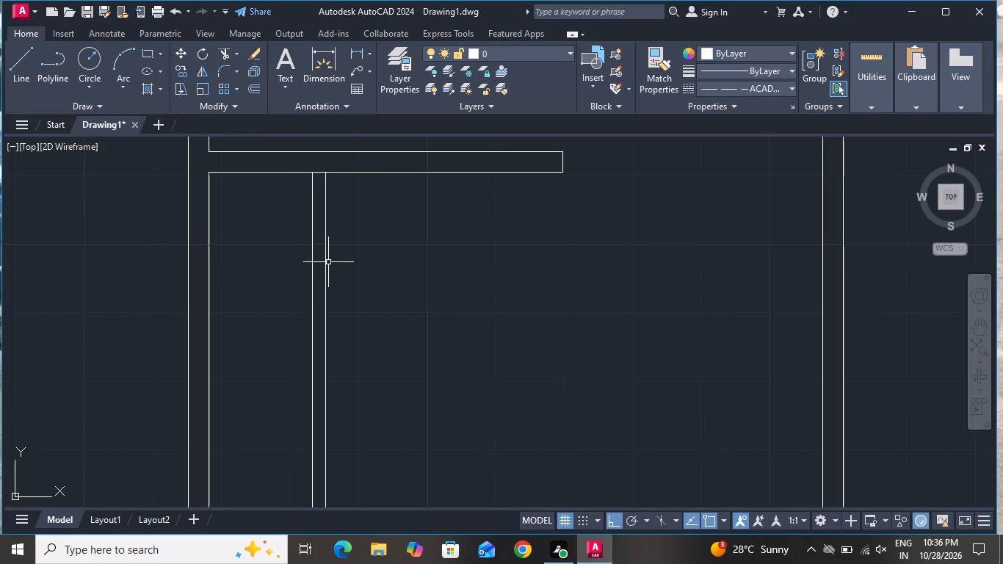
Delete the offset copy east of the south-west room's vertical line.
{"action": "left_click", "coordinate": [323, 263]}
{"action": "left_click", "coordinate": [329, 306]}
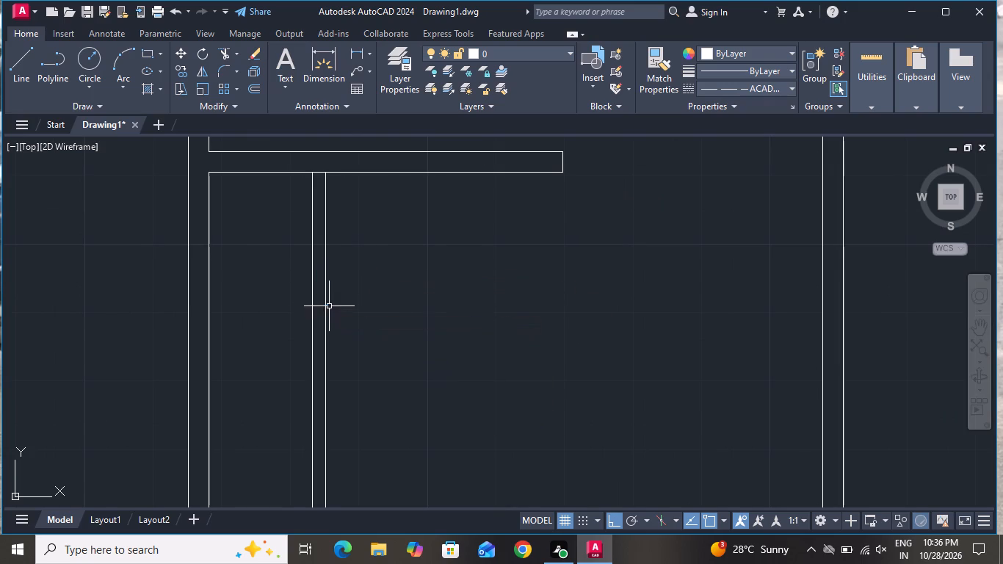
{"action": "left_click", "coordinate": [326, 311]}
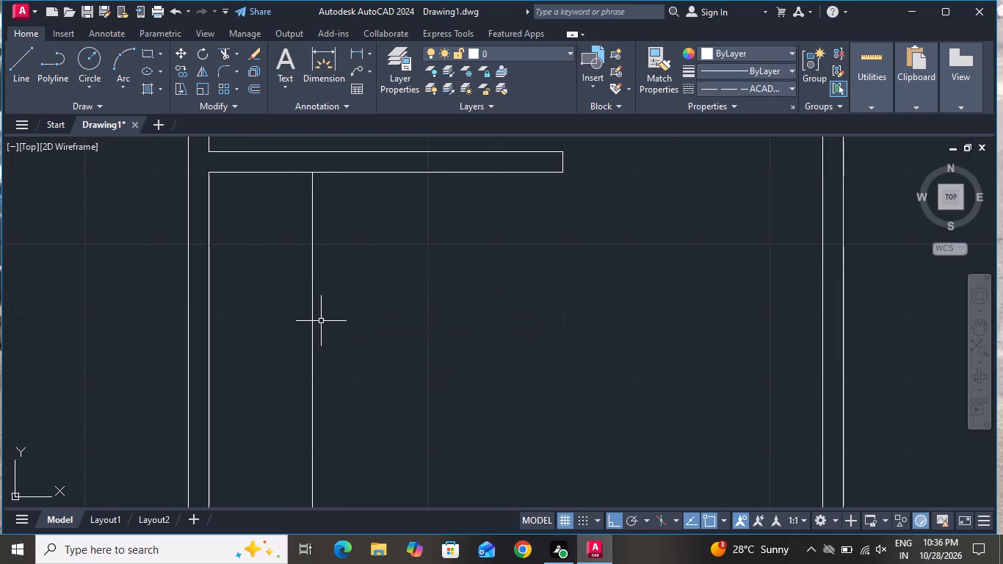
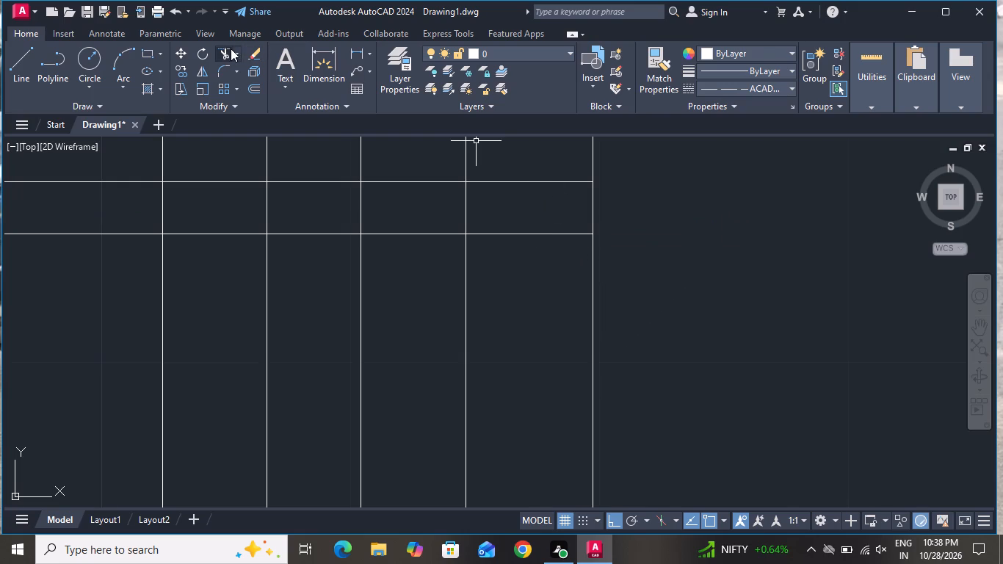
Trim the stair tread lines crossing the narrow horizontal band in the middle of the south-west staircase.
{"action": "left_click", "coordinate": [231, 48]}
{"action": "left_click", "coordinate": [529, 202]}
{"action": "scroll", "coordinate": [167, 261], "scroll_direction": "down", "scroll_amount": 5}
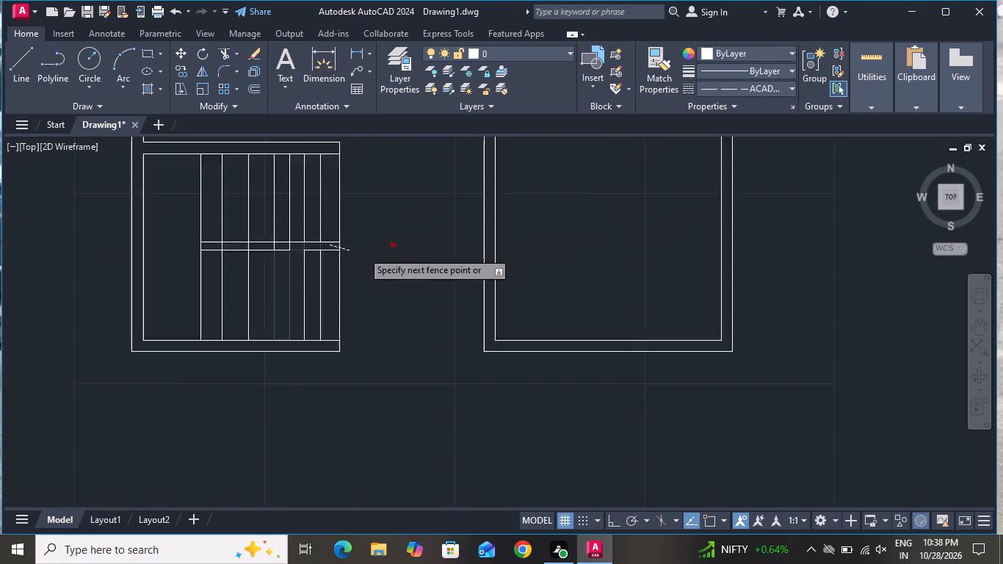
{"action": "scroll", "coordinate": [310, 264], "scroll_direction": "up", "scroll_amount": 4}
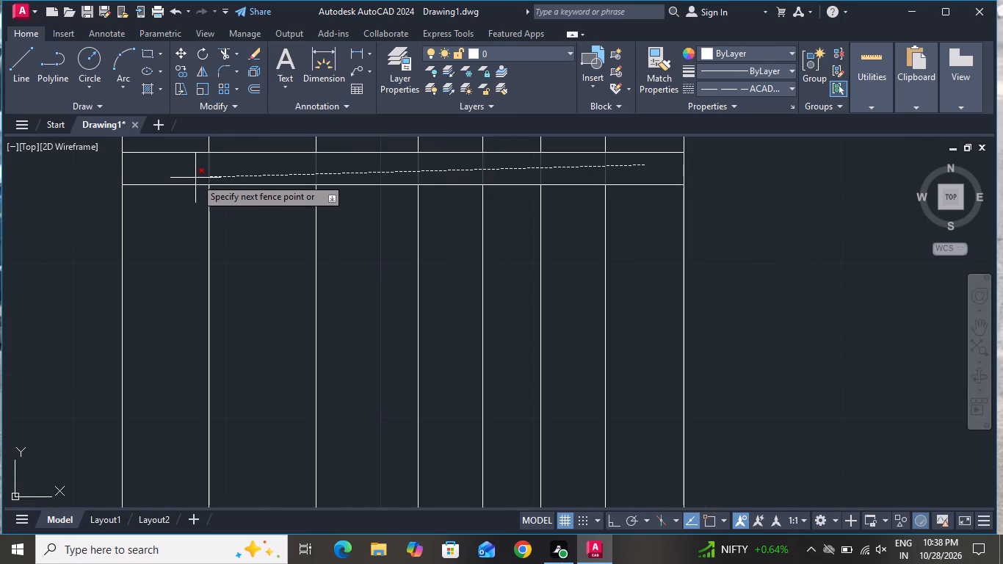
{"action": "left_click", "coordinate": [195, 176]}
{"action": "scroll", "coordinate": [357, 289], "scroll_direction": "down", "scroll_amount": 2}
{"action": "right_click", "coordinate": [563, 244]}
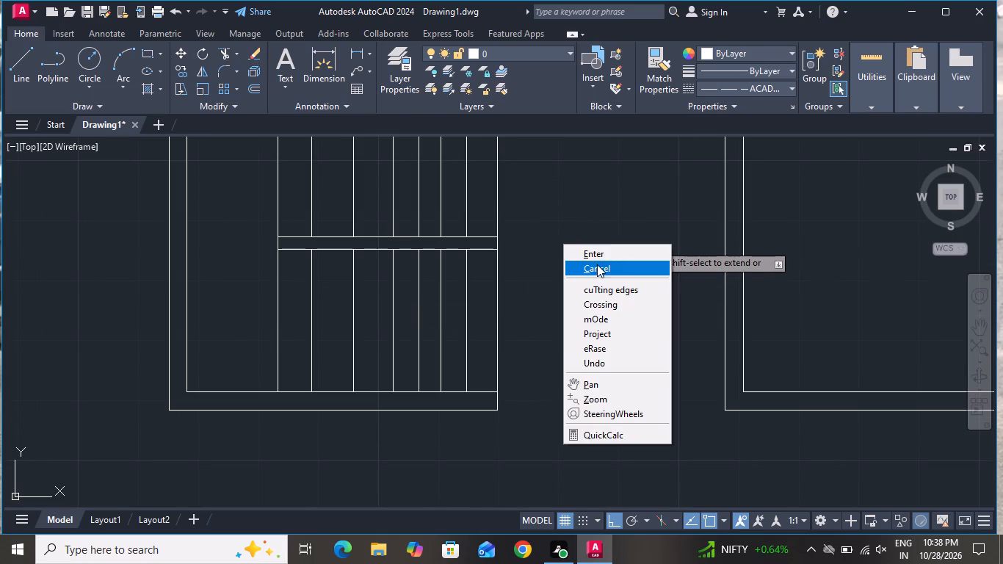
{"action": "left_click", "coordinate": [599, 264]}
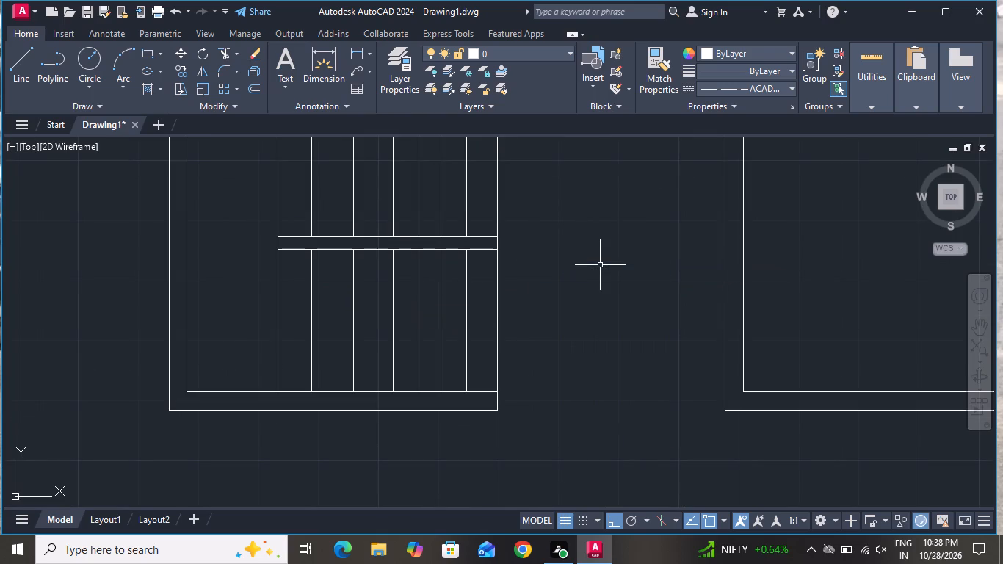
Trim the short wall line crossing the east wall where it meets the kitchen's bottom wall.
{"action": "scroll", "coordinate": [598, 286], "scroll_direction": "down", "scroll_amount": 3}
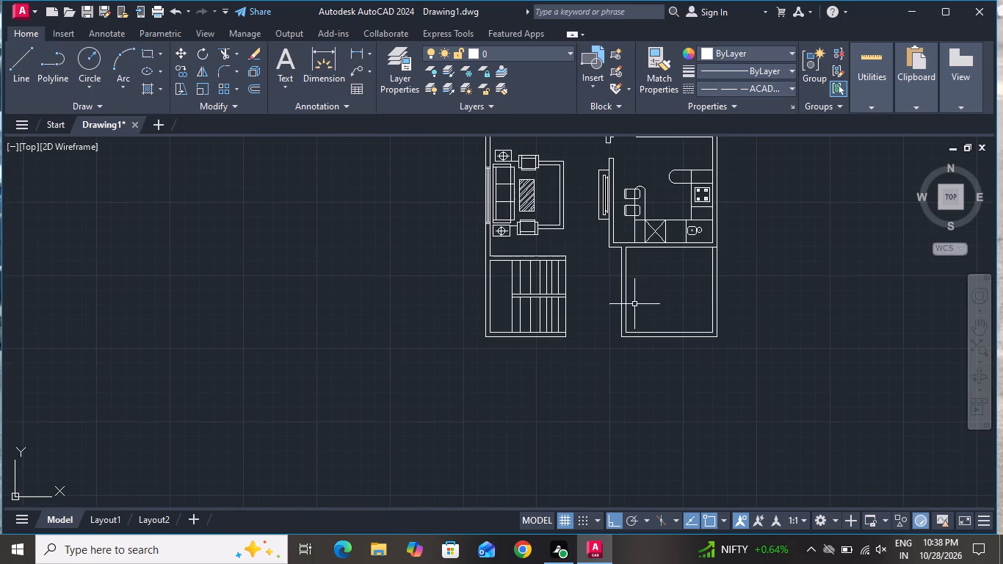
{"action": "left_click", "coordinate": [226, 51]}
{"action": "scroll", "coordinate": [726, 240], "scroll_direction": "up", "scroll_amount": 3}
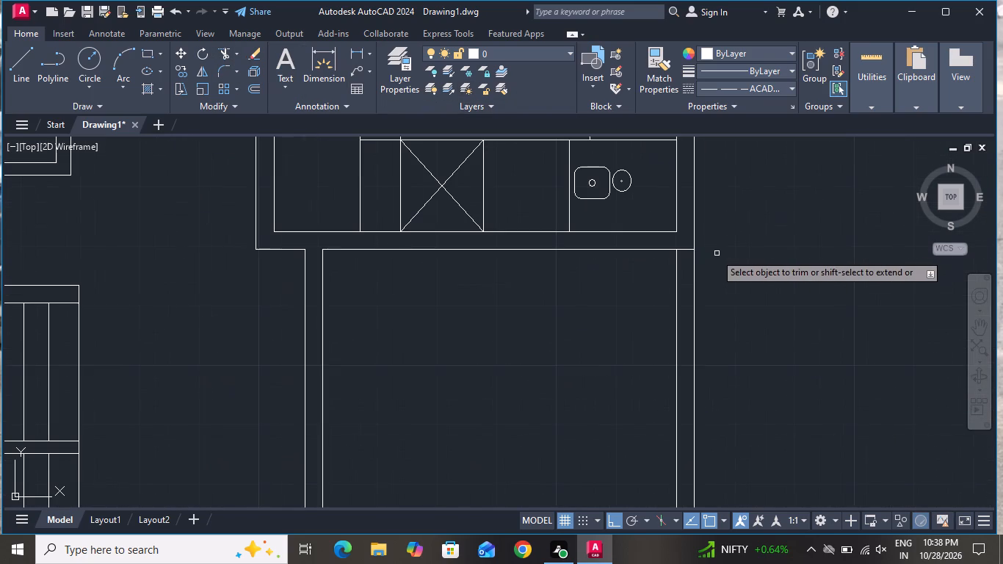
{"action": "left_click", "coordinate": [689, 247]}
{"action": "left_click", "coordinate": [688, 260]}
{"action": "scroll", "coordinate": [709, 243], "scroll_direction": "down", "scroll_amount": 1}
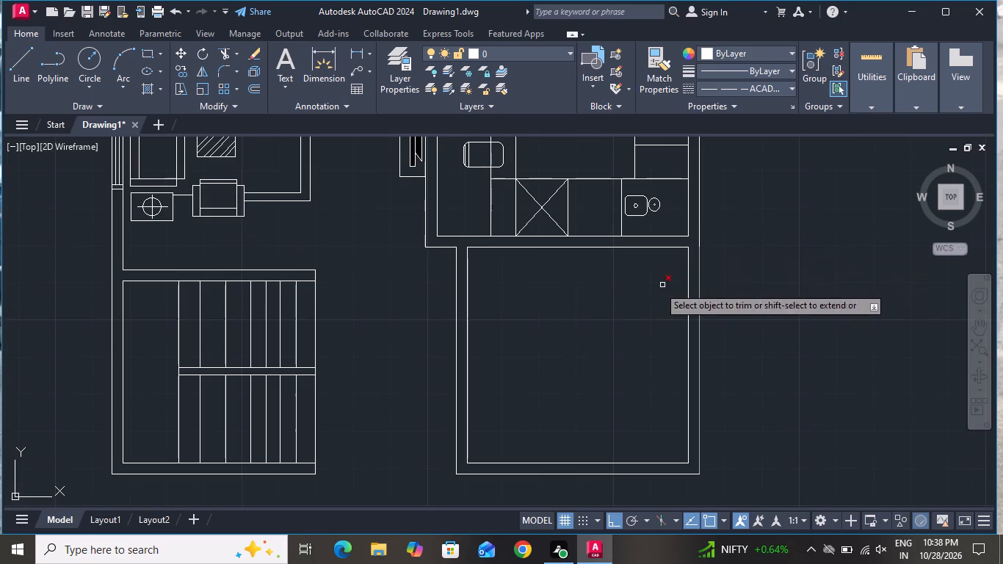
{"action": "right_click", "coordinate": [625, 301]}
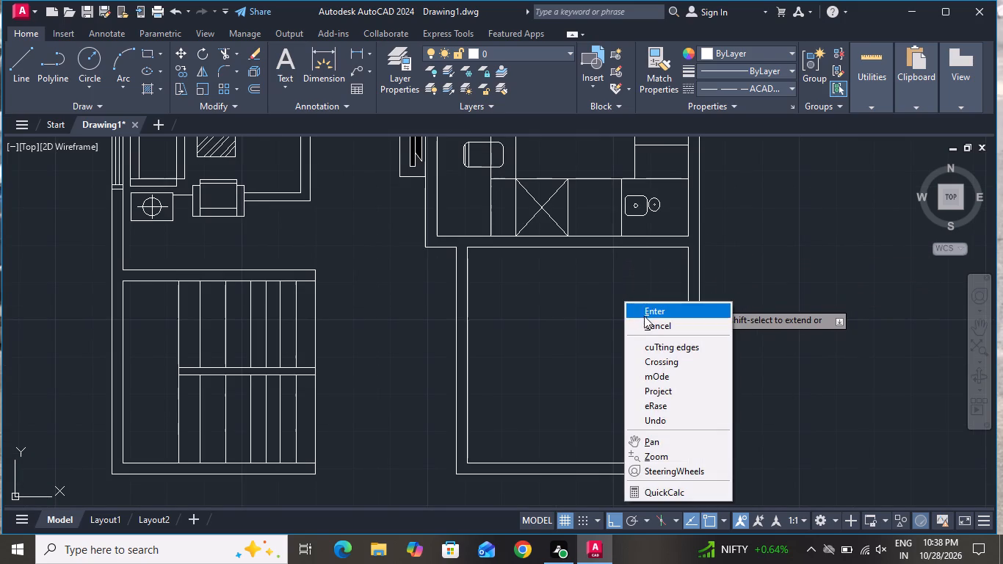
{"action": "left_click", "coordinate": [645, 319]}
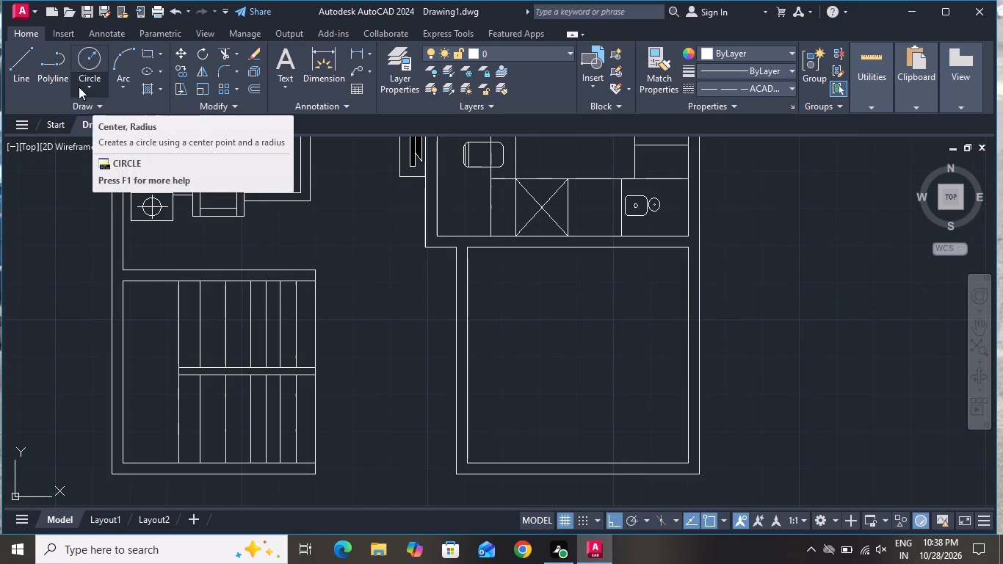
Draw a horizontal line west from the kitchen's south-west inner corner, across its west wall and partway towards the staircase.
{"action": "left_click", "coordinate": [5, 79]}
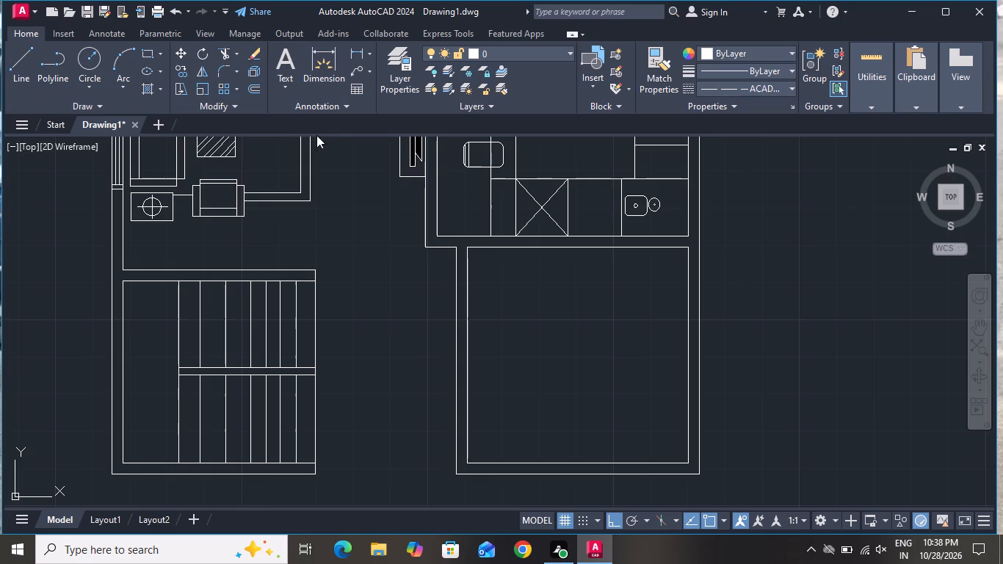
{"action": "left_click", "coordinate": [20, 59]}
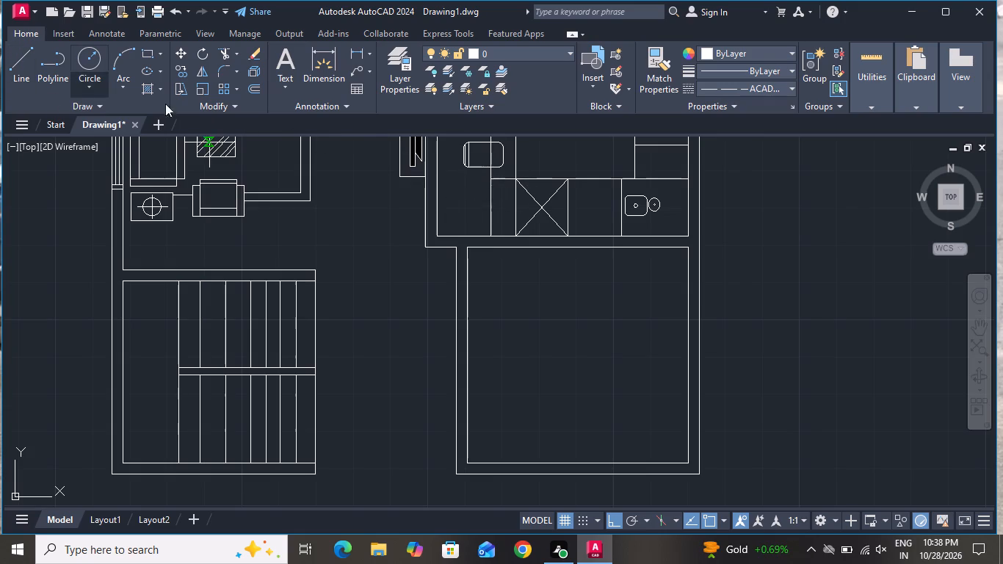
{"action": "left_click", "coordinate": [442, 234]}
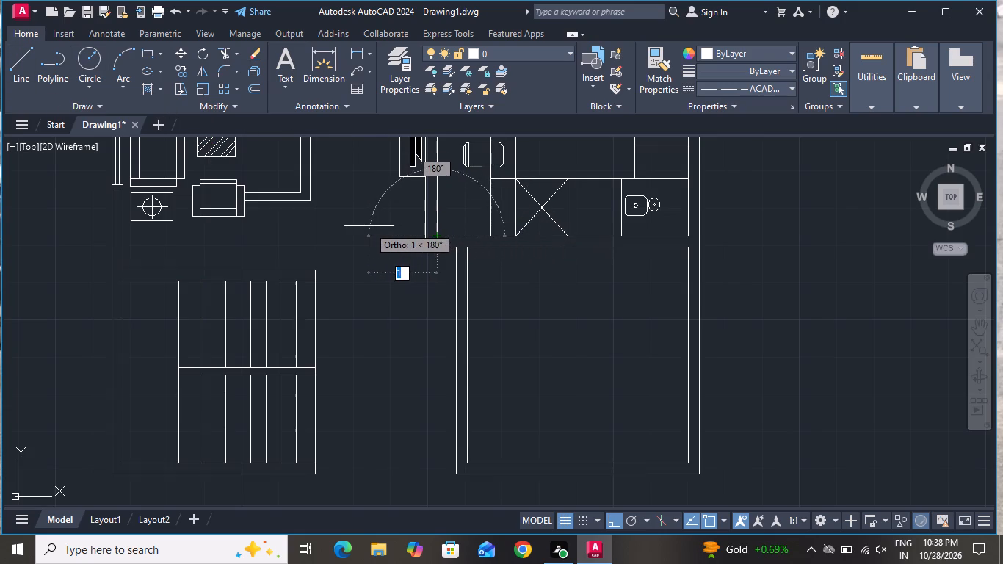
{"action": "left_click", "coordinate": [352, 228]}
{"action": "right_click", "coordinate": [352, 229]}
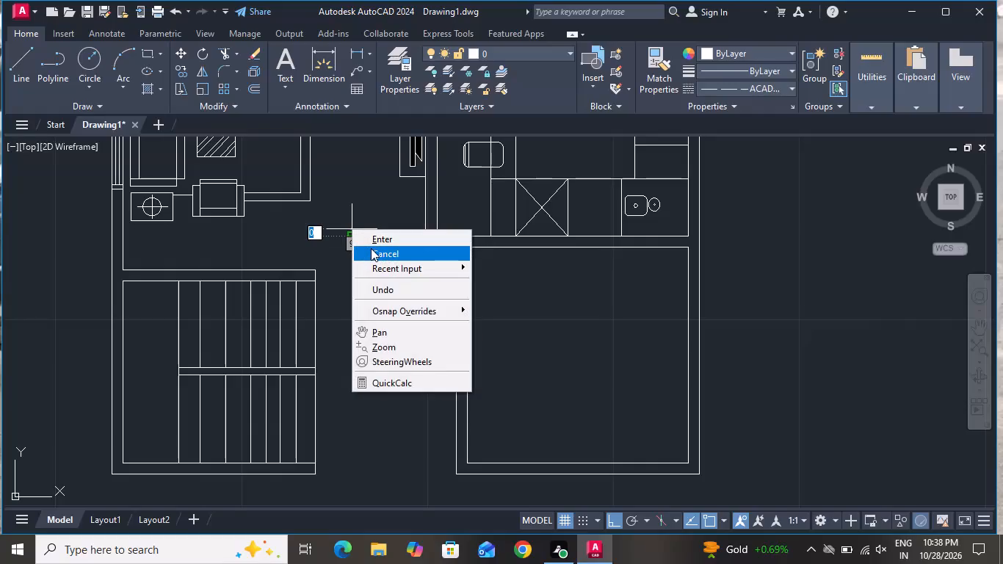
{"action": "left_click", "coordinate": [385, 259]}
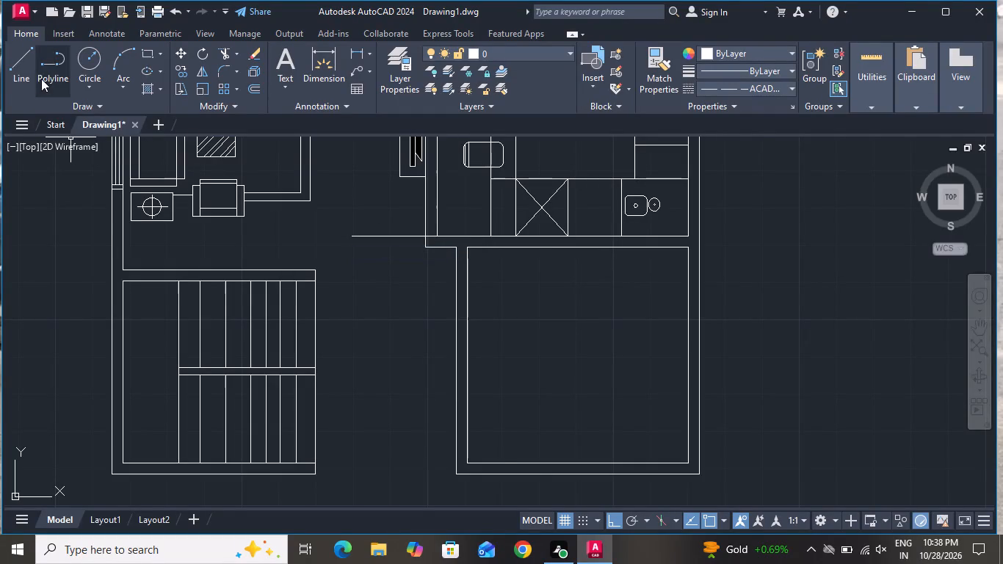
Draw the stub wall's lower line west from the kitchen's south-west outer corner and close its west end up to the upper line.
{"action": "left_click", "coordinate": [31, 62]}
{"action": "scroll", "coordinate": [391, 216], "scroll_direction": "up", "scroll_amount": 2}
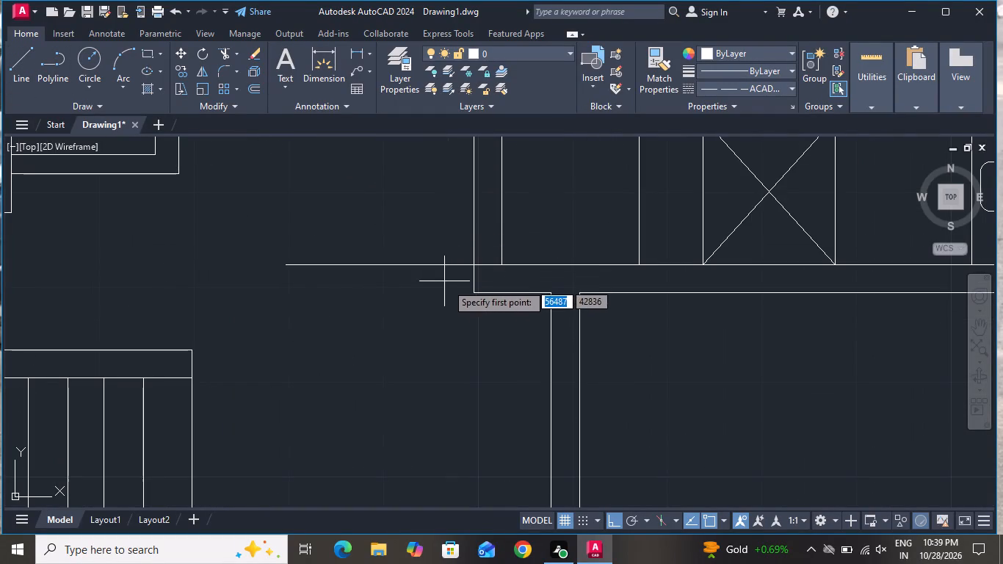
{"action": "left_click", "coordinate": [472, 293]}
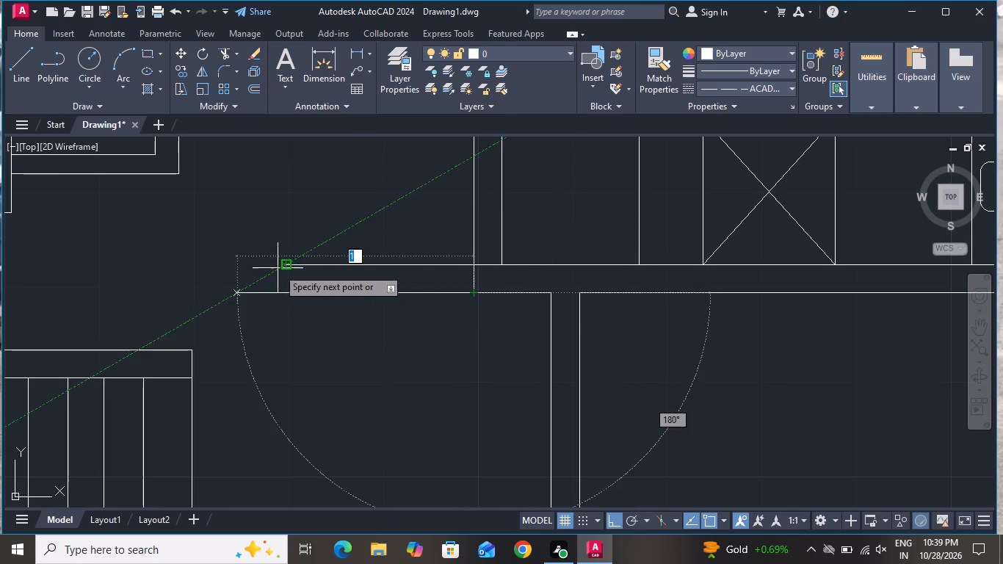
{"action": "left_click", "coordinate": [284, 293]}
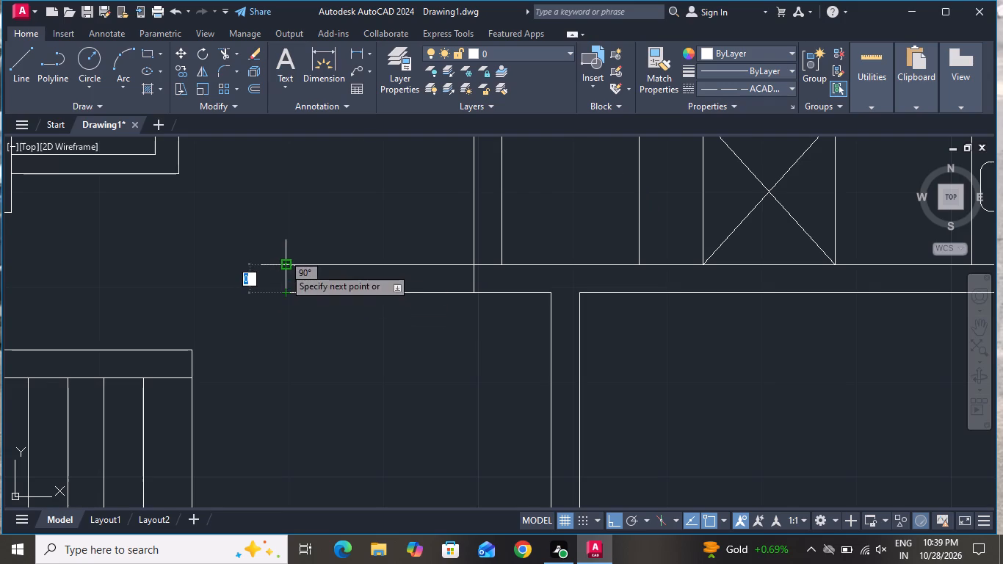
{"action": "left_click", "coordinate": [284, 267]}
{"action": "right_click", "coordinate": [284, 267]}
{"action": "left_click", "coordinate": [313, 294]}
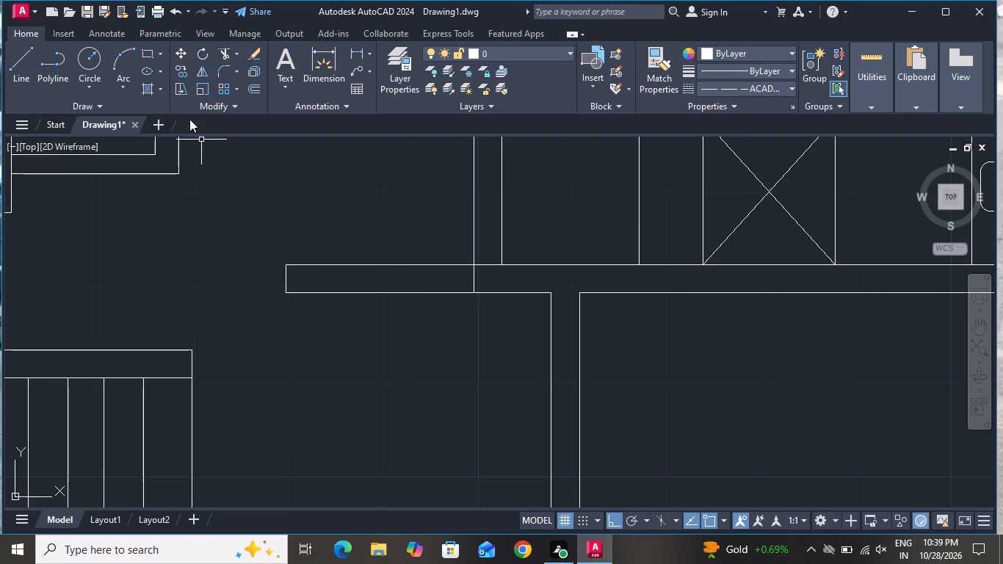
Trim the wall lines crossing the junction between the new stub wall and the kitchen's west wall.
{"action": "left_click", "coordinate": [226, 51]}
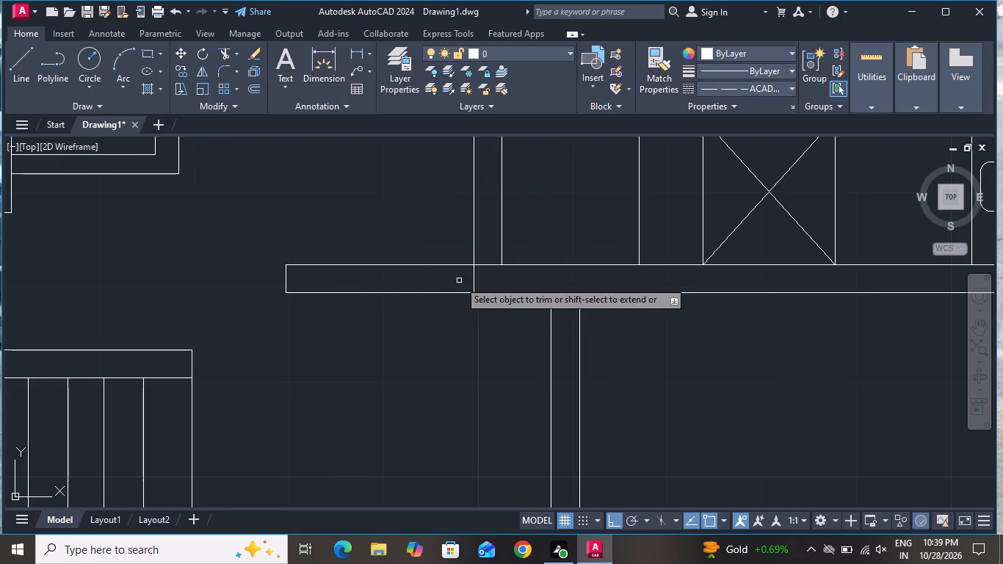
{"action": "left_click", "coordinate": [459, 280]}
{"action": "left_click", "coordinate": [482, 279]}
{"action": "left_click", "coordinate": [485, 278]}
{"action": "left_click", "coordinate": [488, 253]}
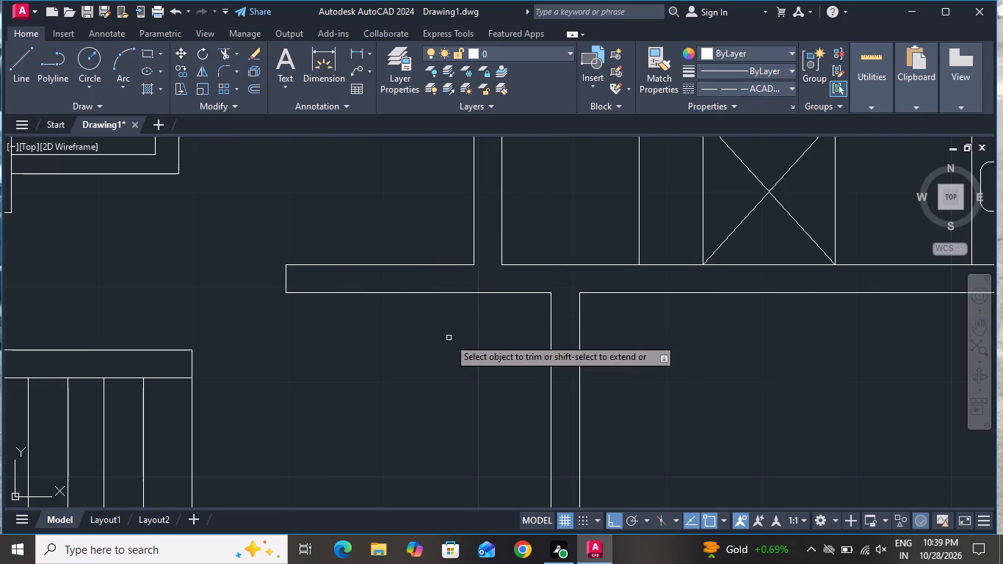
{"action": "right_click", "coordinate": [444, 338]}
{"action": "left_click", "coordinate": [470, 162]}
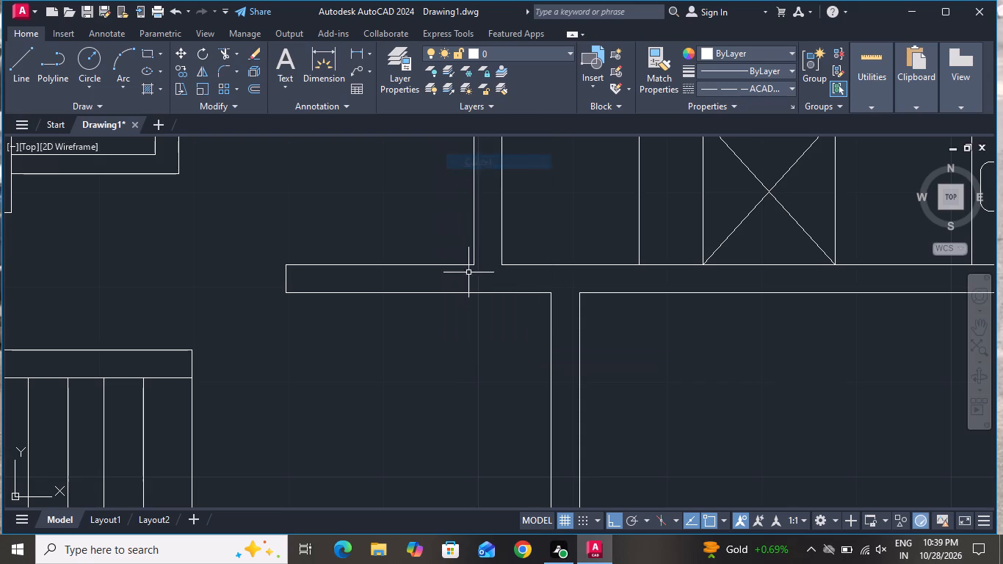
Draw a short vertical line across the bottom wall at the south-east room's south-west inner corner.
{"action": "scroll", "coordinate": [472, 293], "scroll_direction": "down", "scroll_amount": 3}
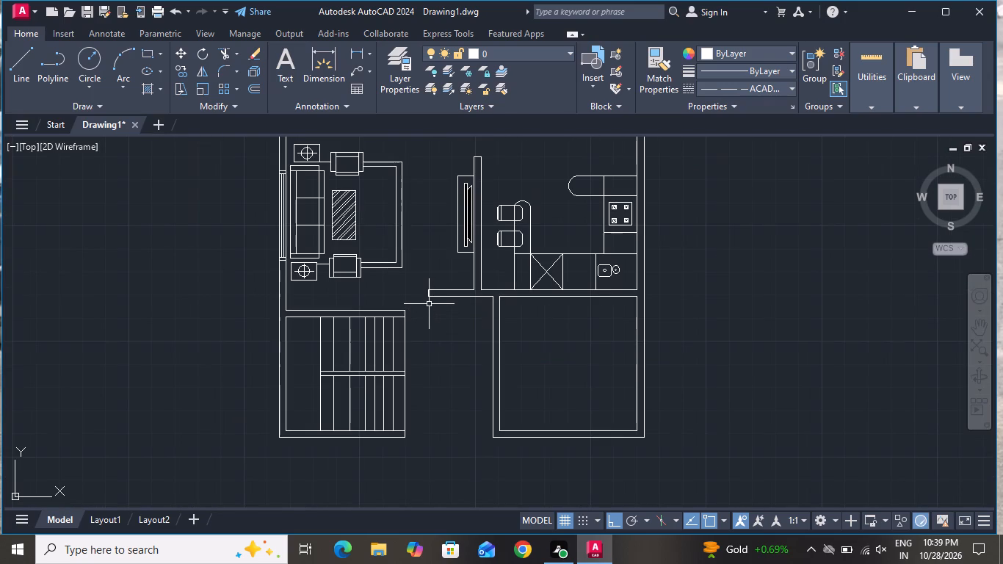
{"action": "scroll", "coordinate": [429, 304], "scroll_direction": "down", "scroll_amount": 2}
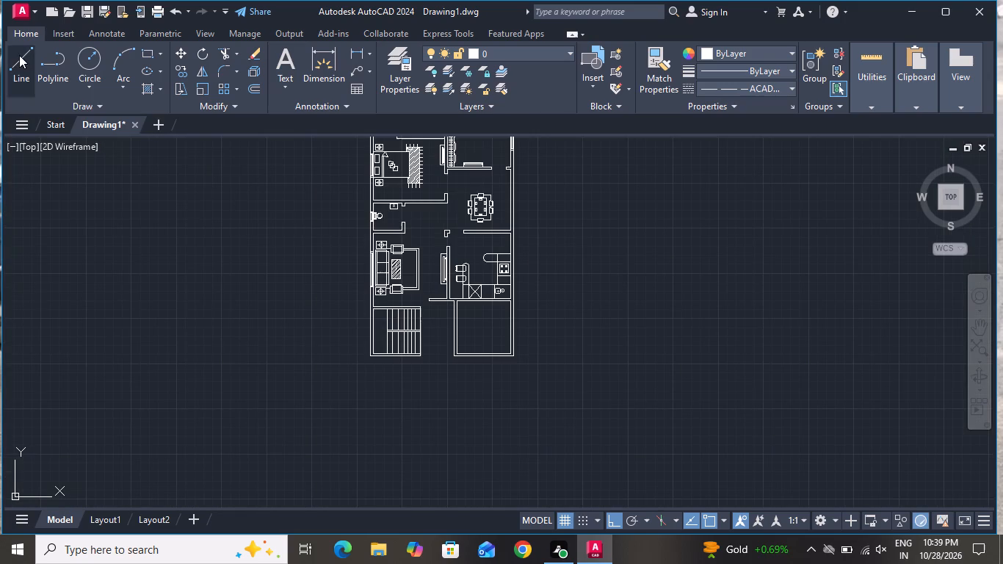
{"action": "left_click", "coordinate": [22, 54]}
{"action": "scroll", "coordinate": [485, 343], "scroll_direction": "up", "scroll_amount": 3}
{"action": "left_click", "coordinate": [360, 388]}
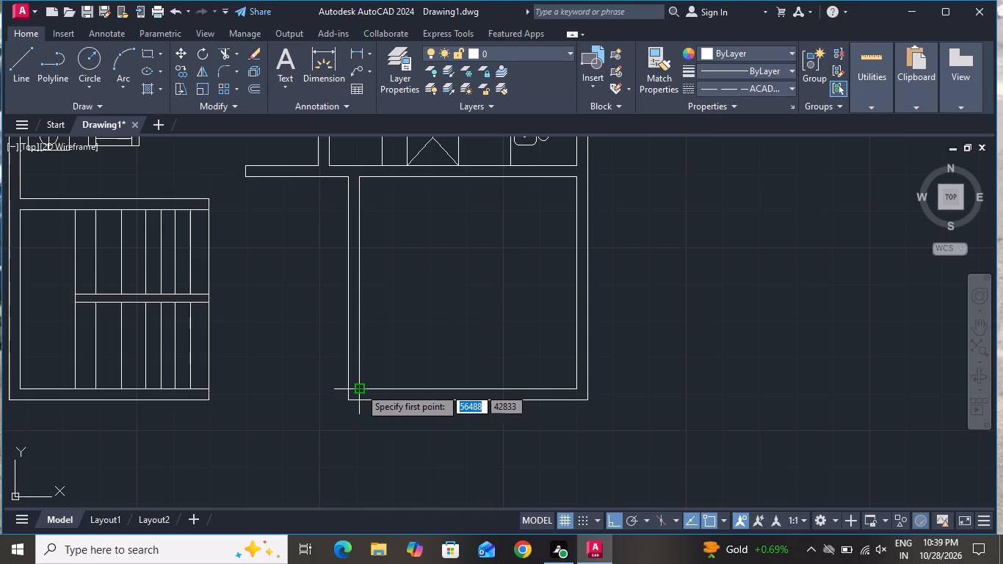
{"action": "left_click", "coordinate": [360, 402]}
{"action": "right_click", "coordinate": [360, 402]}
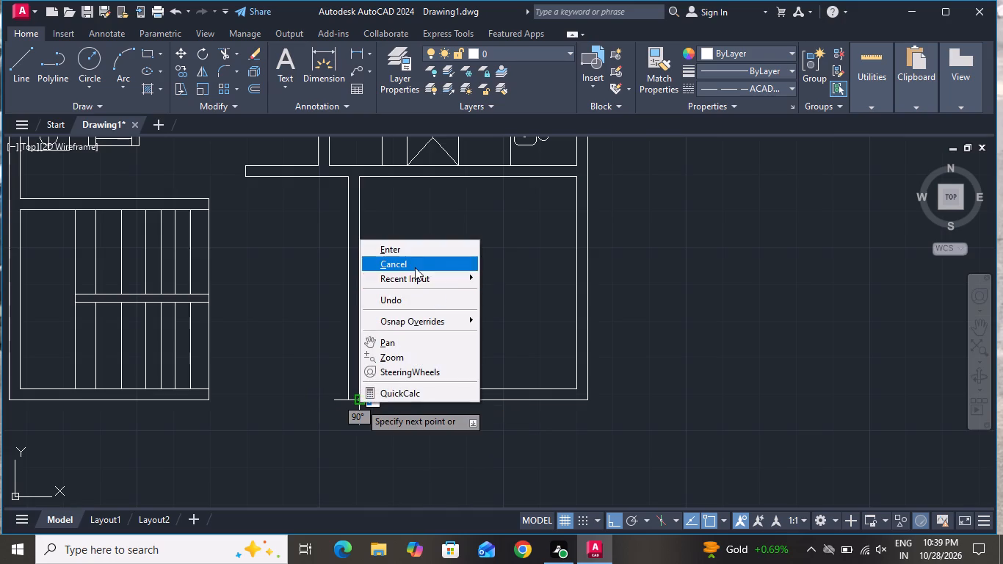
{"action": "left_click", "coordinate": [415, 267]}
Draw a short vertical line across the bottom wall at the south-east room's south-east inner corner.
{"action": "left_click", "coordinate": [15, 62]}
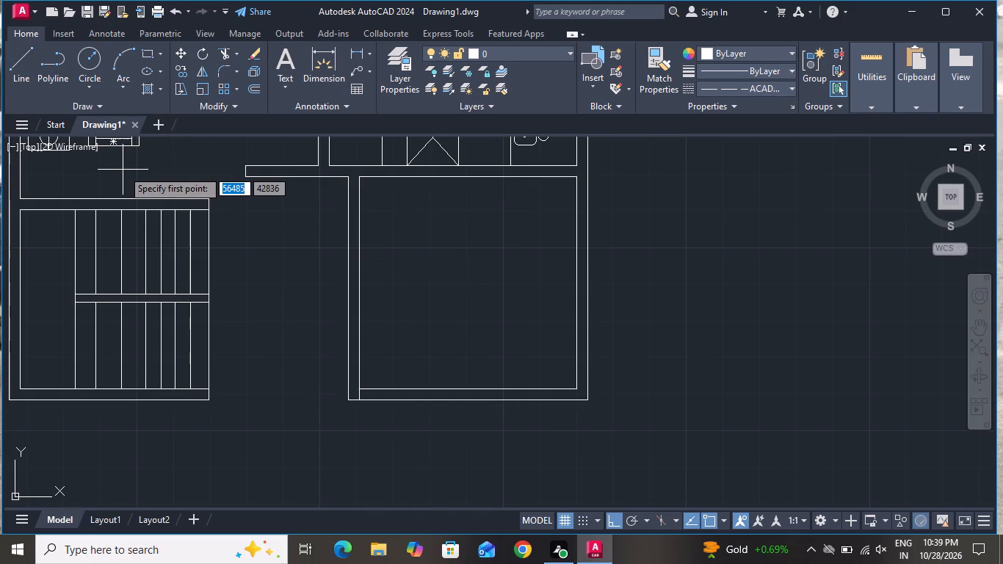
{"action": "scroll", "coordinate": [593, 382], "scroll_direction": "up", "scroll_amount": 2}
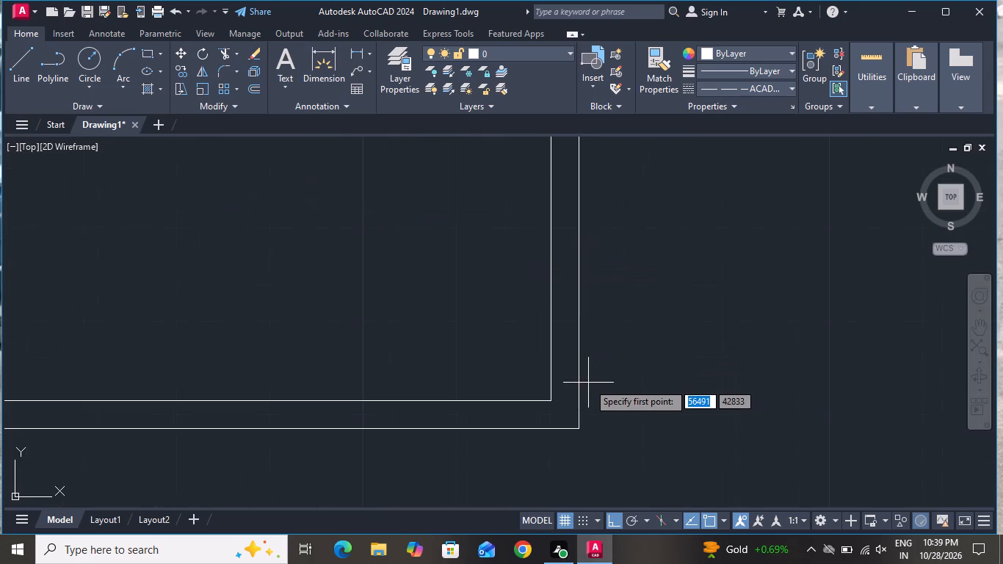
{"action": "left_click", "coordinate": [552, 401]}
{"action": "left_click", "coordinate": [551, 431]}
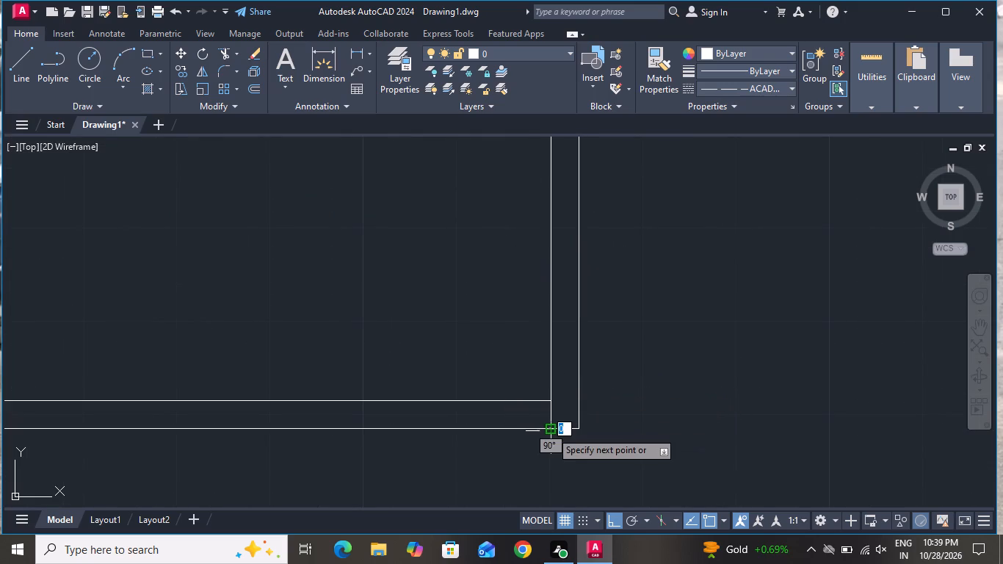
{"action": "right_click", "coordinate": [551, 430]}
{"action": "left_click", "coordinate": [578, 285]}
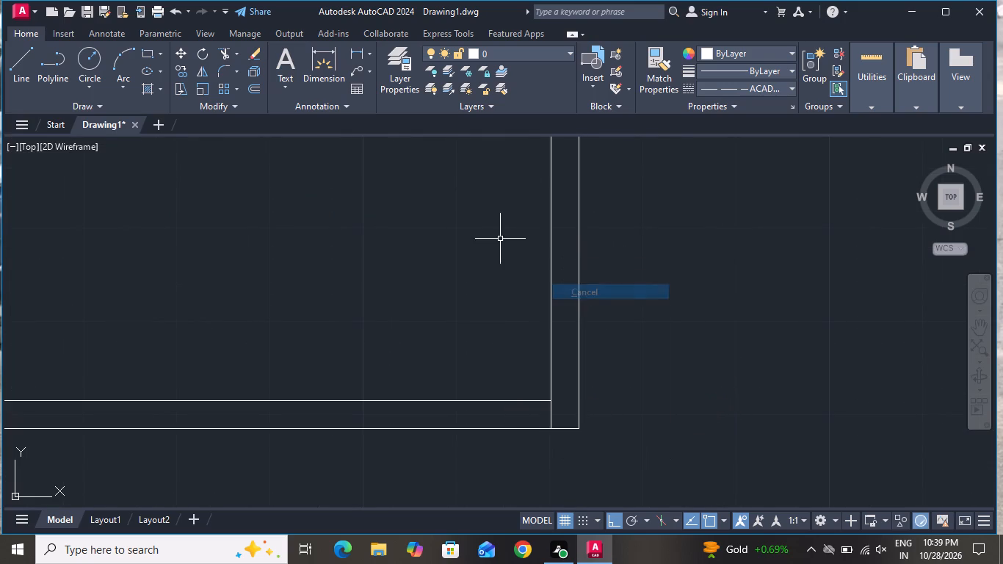
Trim both bottom wall lines of the south-east room between its west and east walls, leaving the south side open.
{"action": "left_click", "coordinate": [223, 49]}
{"action": "scroll", "coordinate": [416, 296], "scroll_direction": "down", "scroll_amount": 2}
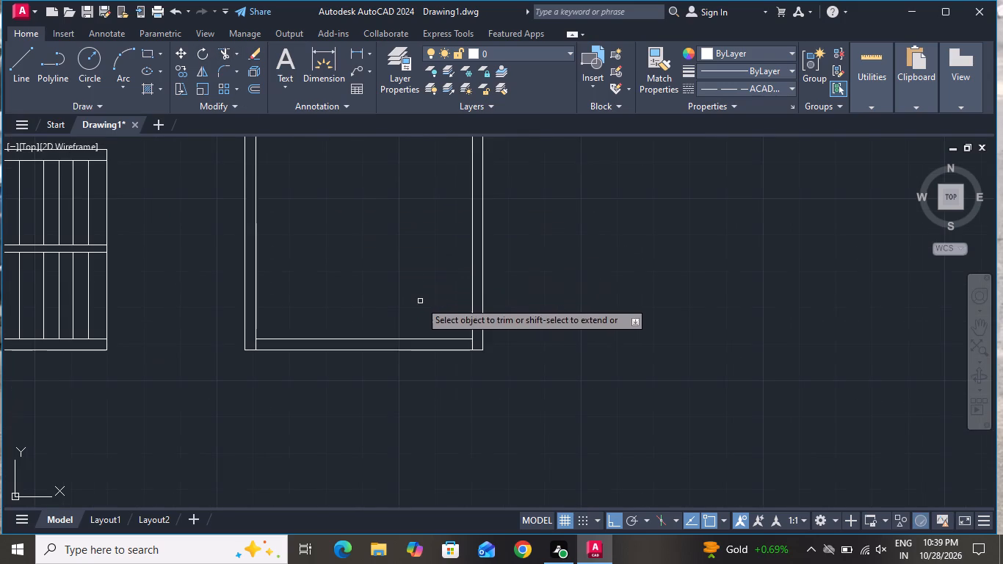
{"action": "left_click", "coordinate": [420, 301]}
{"action": "left_click", "coordinate": [389, 395]}
{"action": "scroll", "coordinate": [397, 428], "scroll_direction": "down", "scroll_amount": 2}
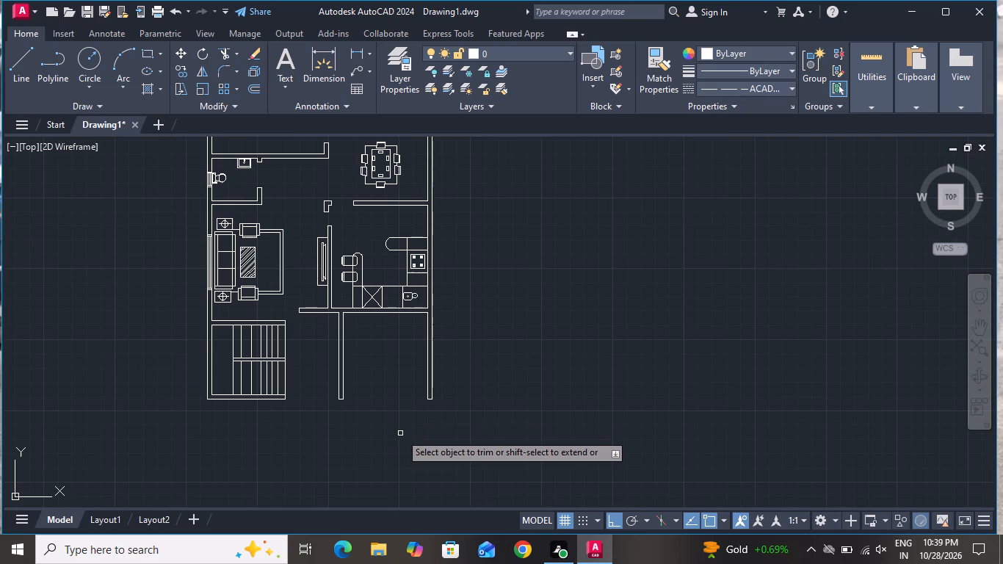
{"action": "right_click", "coordinate": [473, 372]}
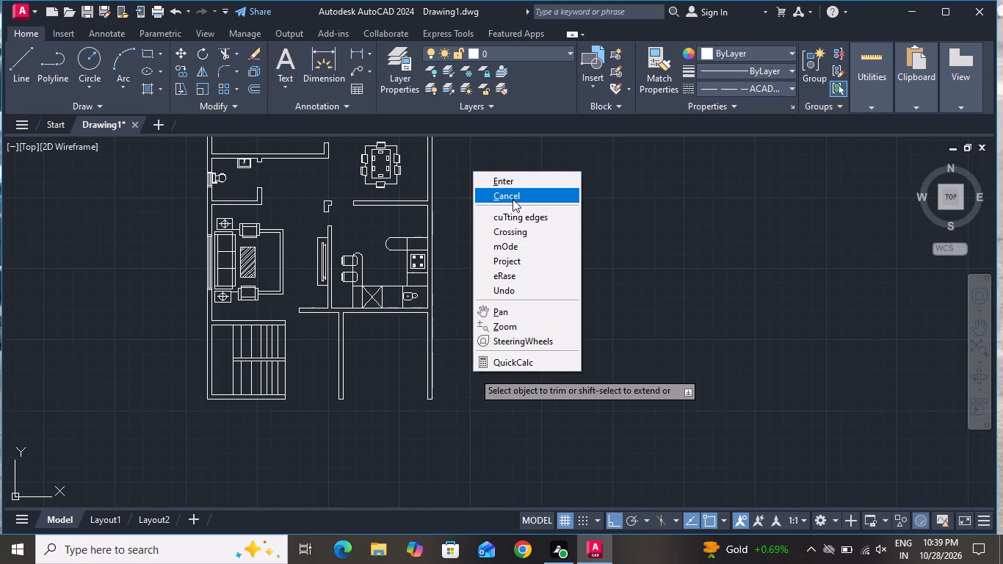
{"action": "left_click", "coordinate": [513, 193]}
Draw a horizontal line closing the south-east room's open south side between the bottom inner corners of its west and east walls.
{"action": "scroll", "coordinate": [471, 303], "scroll_direction": "down", "scroll_amount": 2}
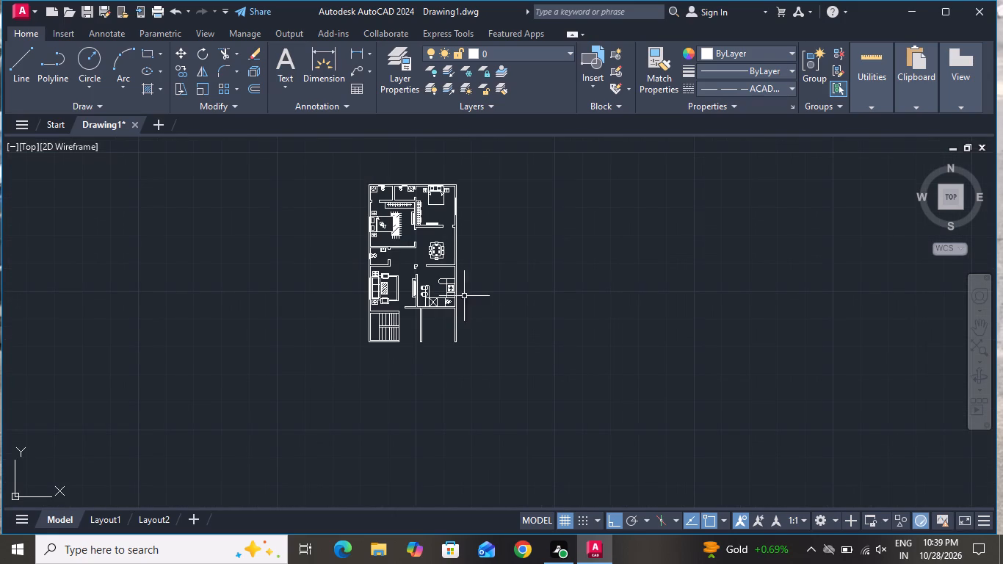
{"action": "left_click", "coordinate": [21, 74]}
{"action": "scroll", "coordinate": [421, 303], "scroll_direction": "up", "scroll_amount": 2}
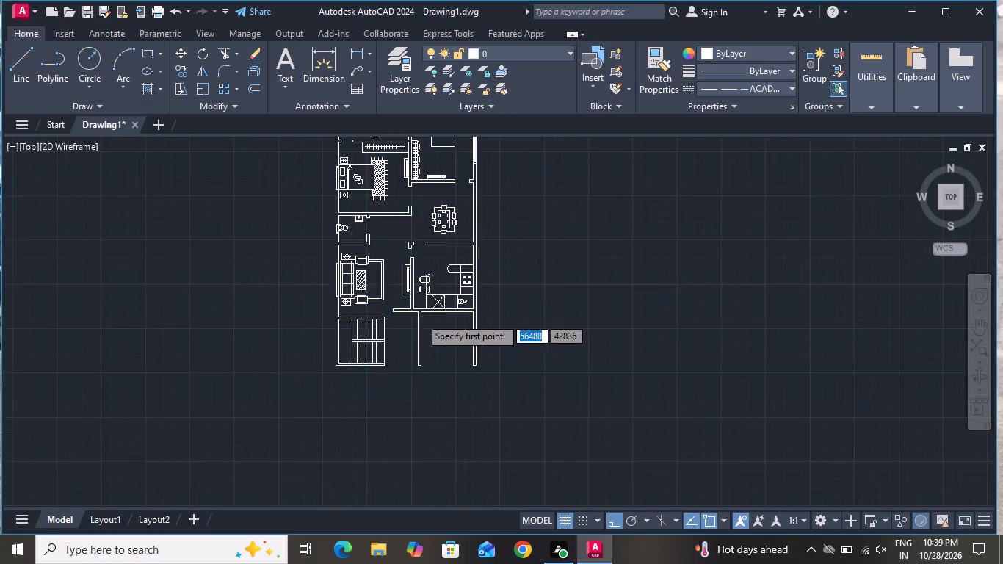
{"action": "scroll", "coordinate": [420, 325], "scroll_direction": "up", "scroll_amount": 1}
{"action": "scroll", "coordinate": [421, 431], "scroll_direction": "up", "scroll_amount": 3}
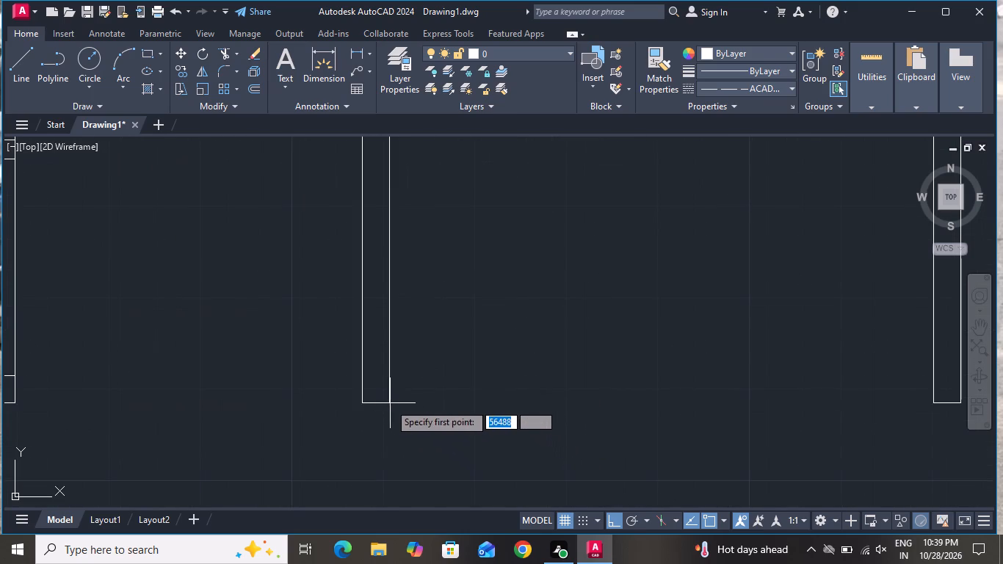
{"action": "left_click", "coordinate": [388, 402]}
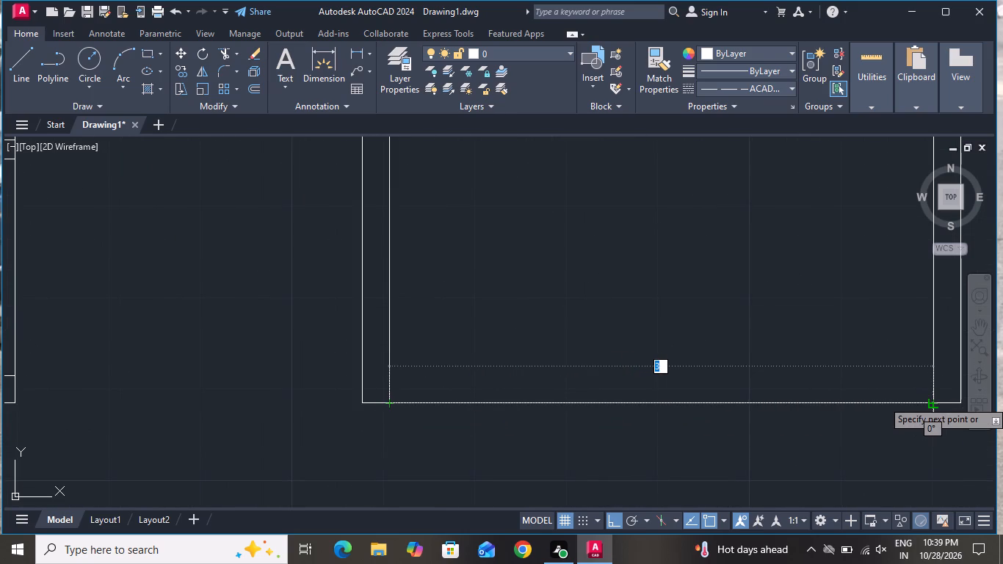
{"action": "left_click", "coordinate": [932, 400]}
{"action": "right_click", "coordinate": [933, 401]}
{"action": "left_click", "coordinate": [944, 267]}
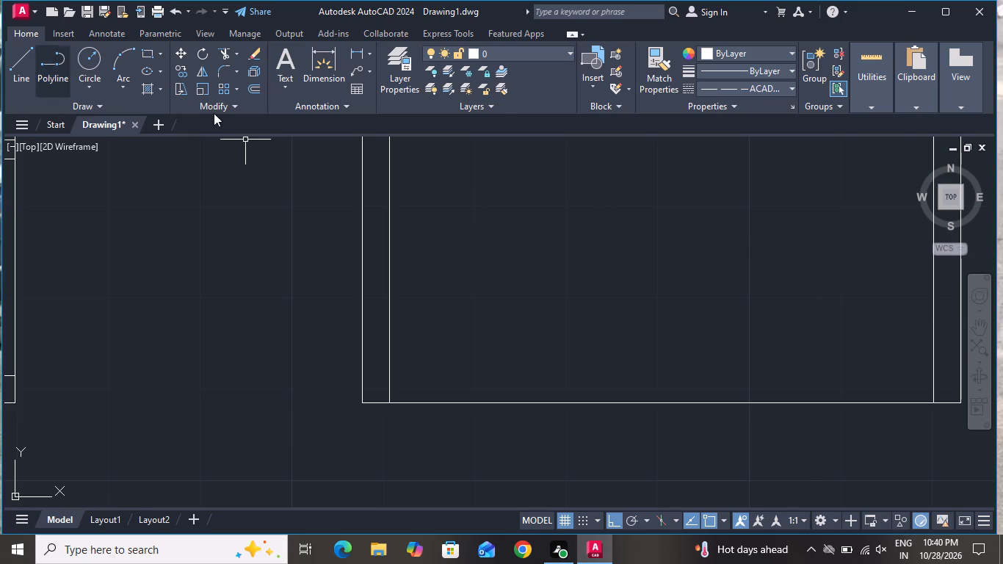
Draw a shallow rectangle as an entrance step below the gap between the staircase and the south-east room's west wall.
{"action": "left_click", "coordinate": [153, 54]}
{"action": "scroll", "coordinate": [259, 156], "scroll_direction": "down", "scroll_amount": 3}
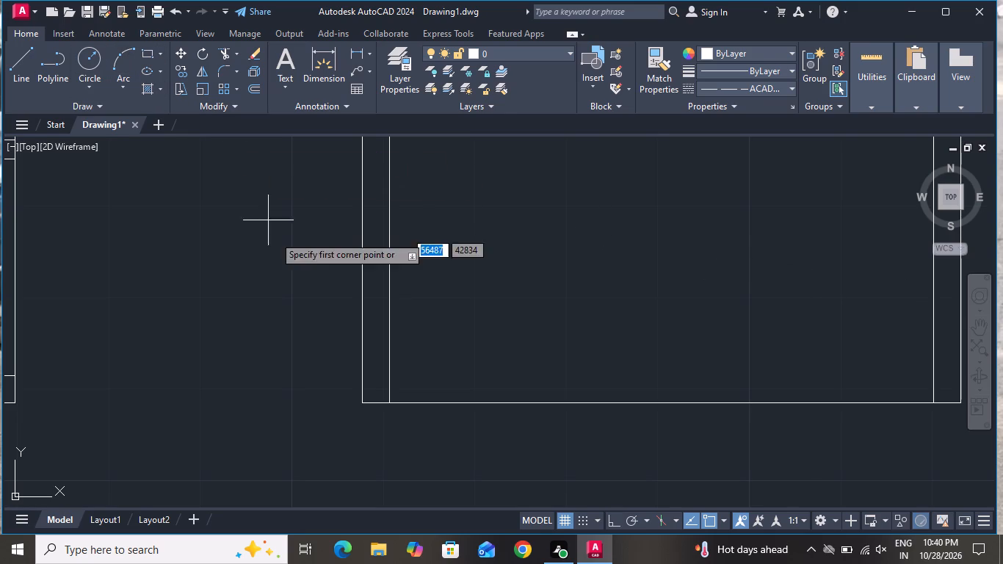
{"action": "scroll", "coordinate": [283, 242], "scroll_direction": "down", "scroll_amount": 1}
{"action": "scroll", "coordinate": [383, 242], "scroll_direction": "down", "scroll_amount": 1}
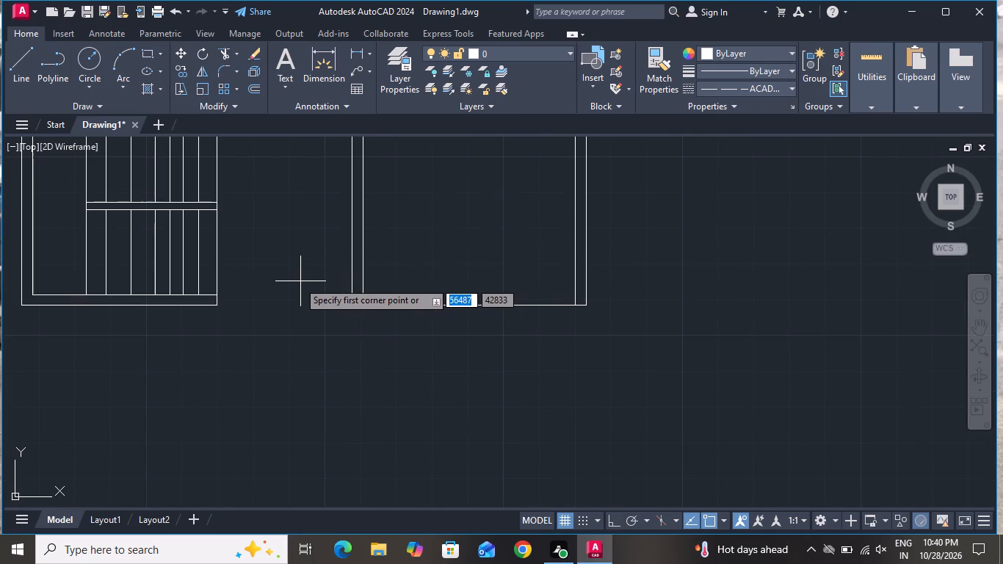
{"action": "scroll", "coordinate": [232, 305], "scroll_direction": "up", "scroll_amount": 2}
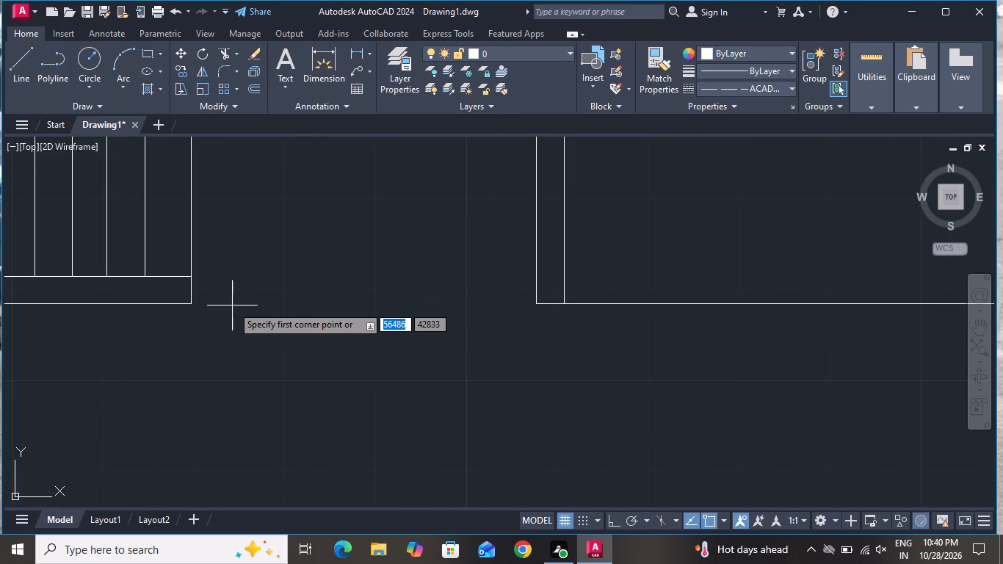
{"action": "left_click", "coordinate": [189, 305]}
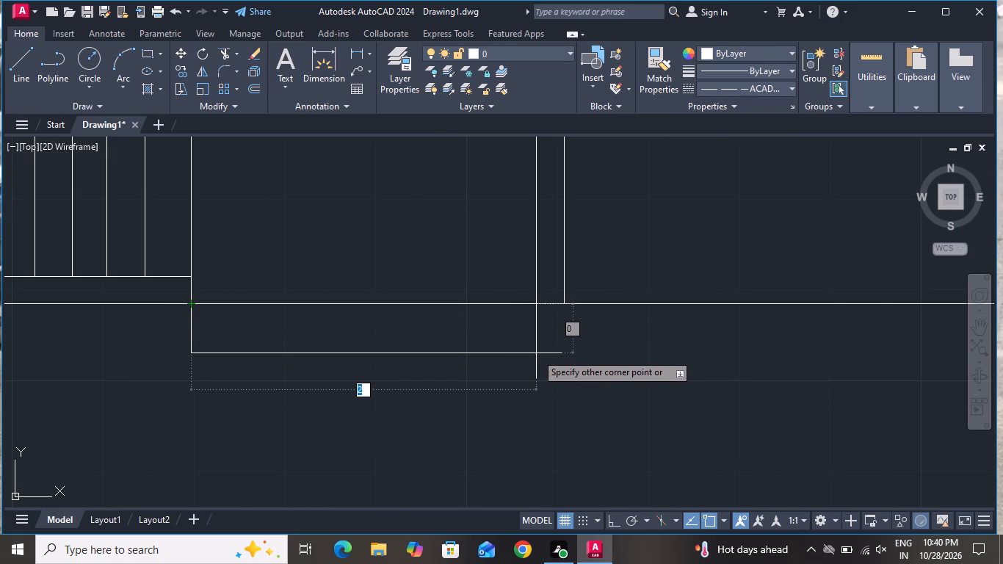
{"action": "left_click", "coordinate": [537, 345]}
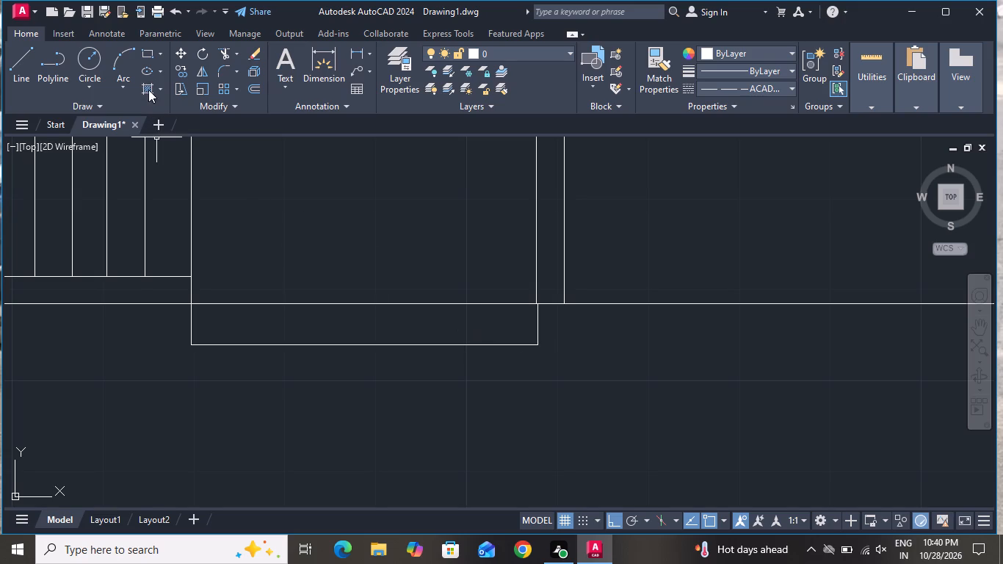
Draw a second shallow rectangle of the same width directly below the first entrance step.
{"action": "left_click", "coordinate": [146, 59]}
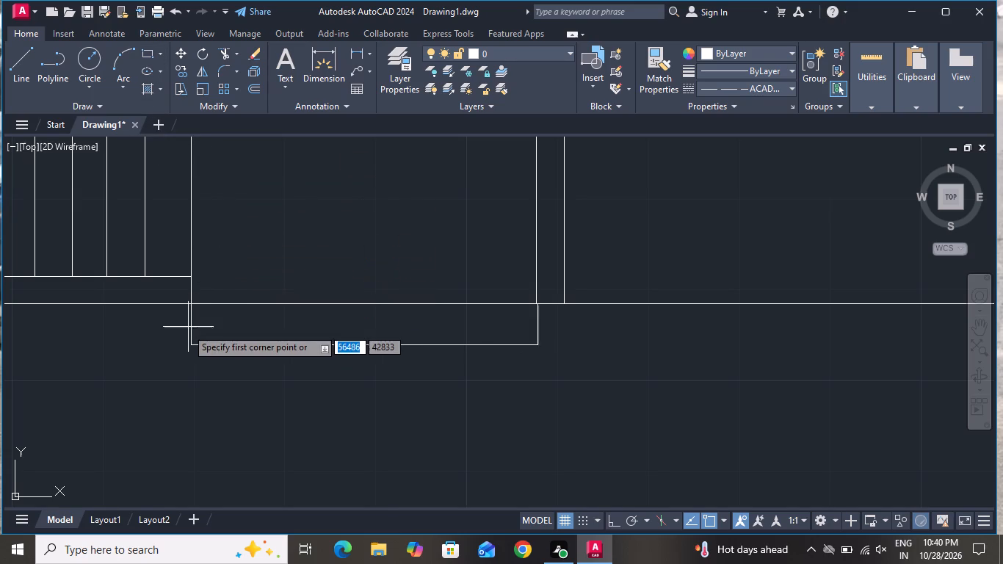
{"action": "scroll", "coordinate": [173, 344], "scroll_direction": "up", "scroll_amount": 1}
{"action": "left_click", "coordinate": [198, 345]}
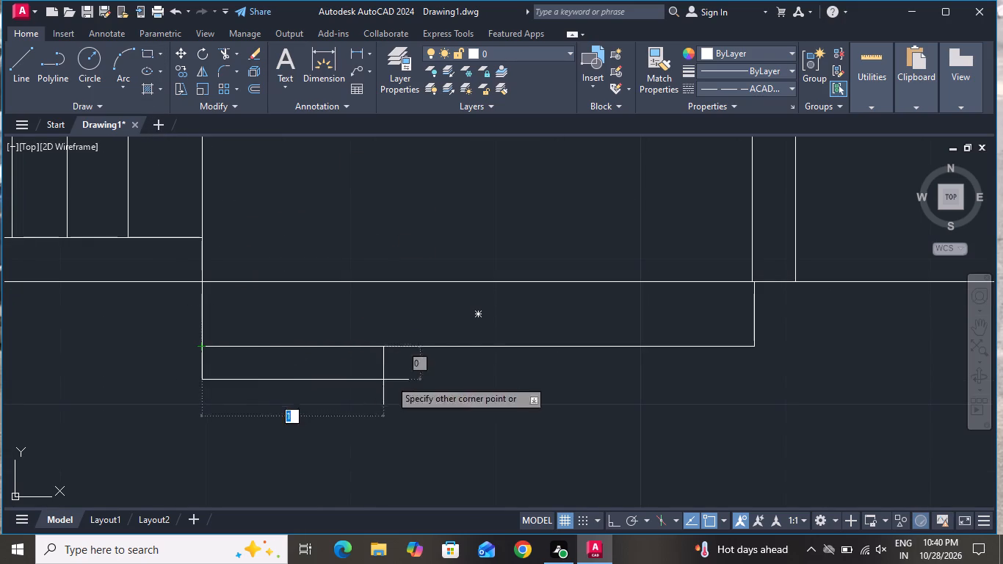
{"action": "left_click", "coordinate": [754, 392]}
Copy the second entrance step rectangle directly below itself, from its upper corner to its lower corner.
{"action": "left_click", "coordinate": [212, 364]}
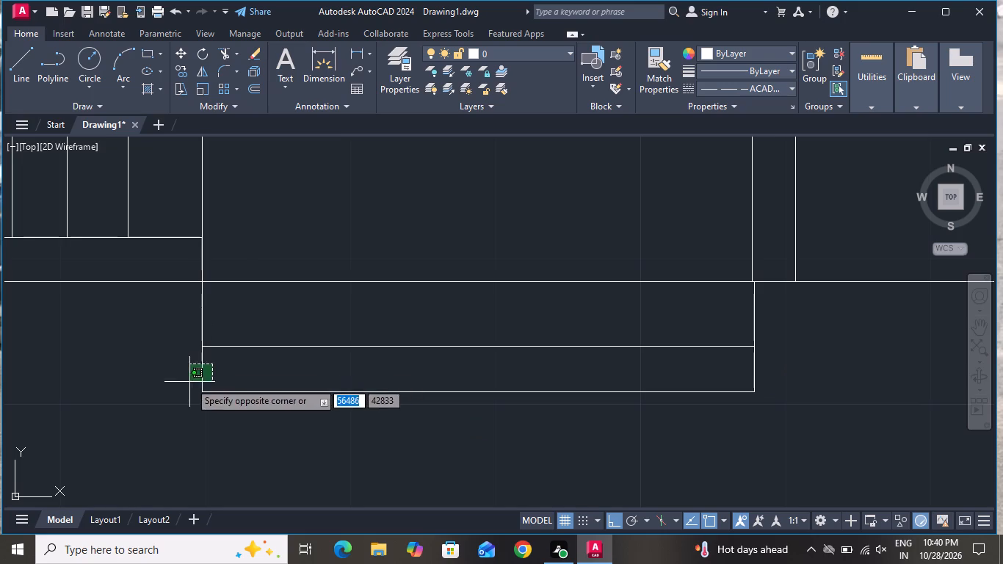
{"action": "left_click", "coordinate": [187, 386]}
{"action": "left_click", "coordinate": [175, 71]}
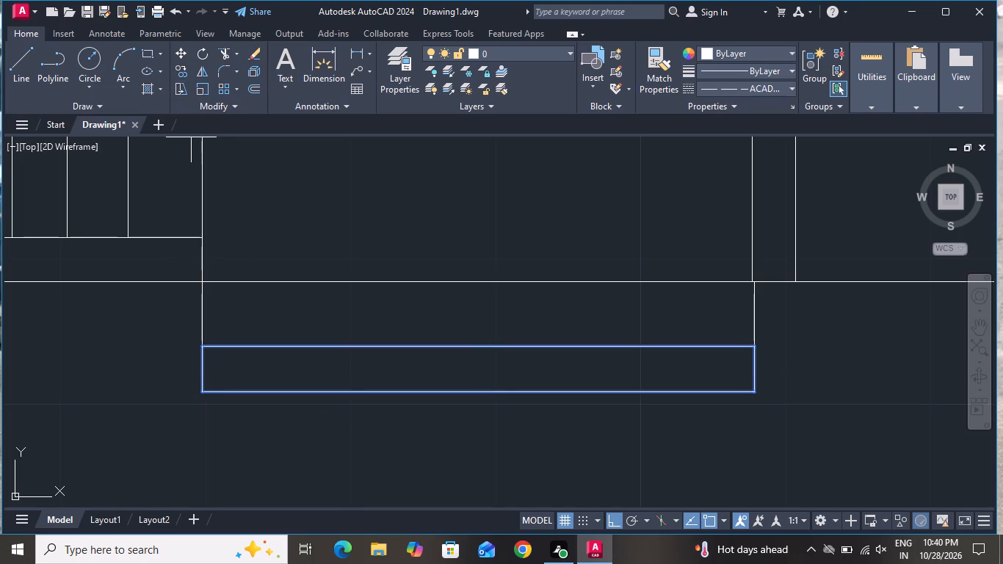
{"action": "left_click", "coordinate": [202, 345]}
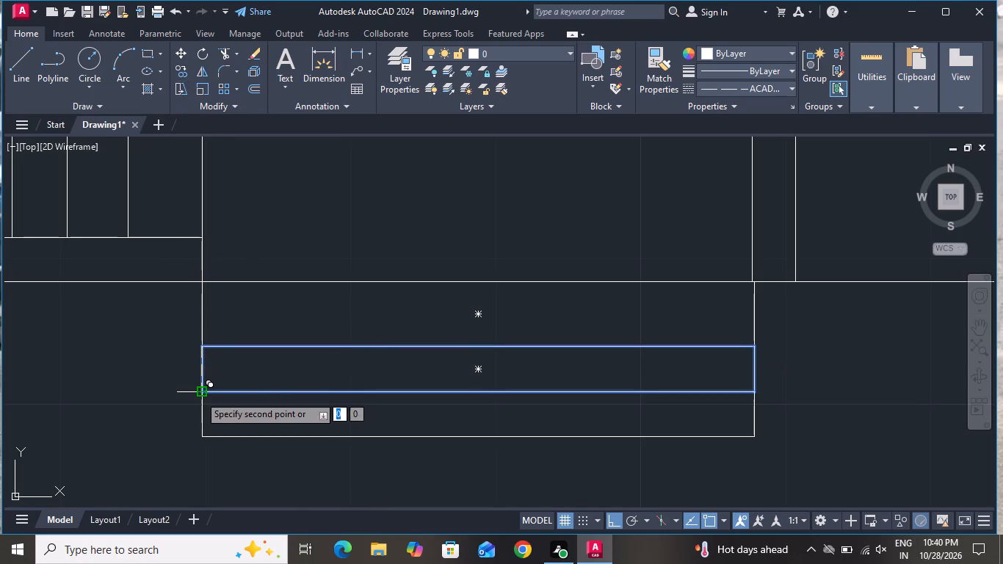
{"action": "left_click", "coordinate": [198, 394]}
{"action": "right_click", "coordinate": [198, 393]}
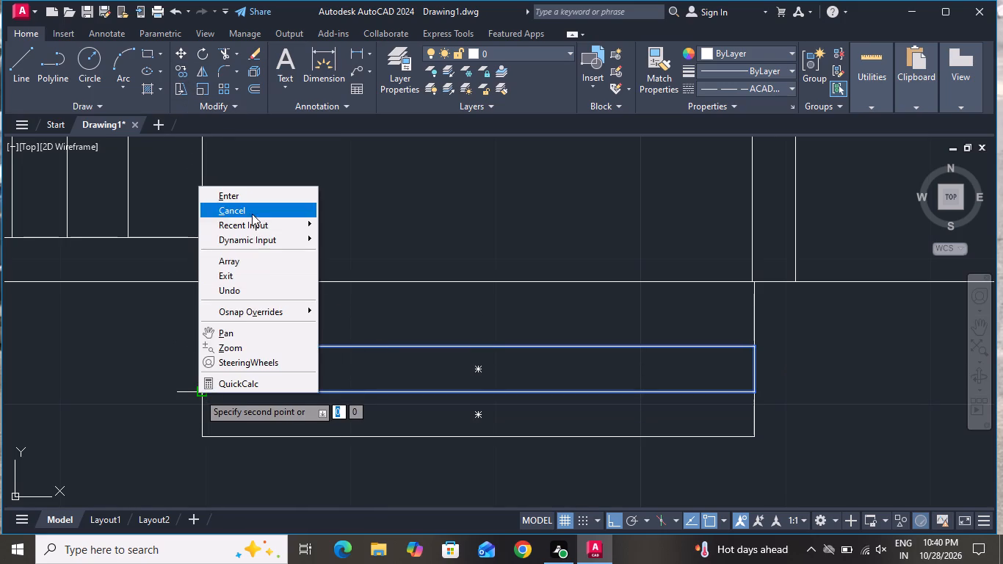
{"action": "left_click", "coordinate": [252, 214]}
Trim the top edge of the first entrance step across the opening between the staircase and the south-east room's west wall.
{"action": "left_click", "coordinate": [223, 52]}
{"action": "left_click", "coordinate": [355, 265]}
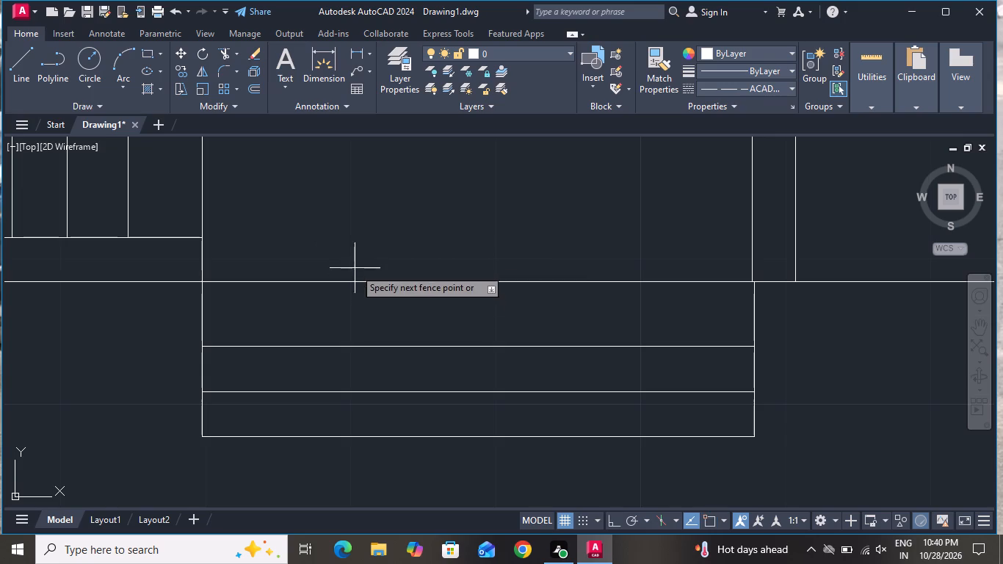
{"action": "left_click", "coordinate": [346, 300]}
{"action": "scroll", "coordinate": [410, 273], "scroll_direction": "down", "scroll_amount": 2}
{"action": "right_click", "coordinate": [560, 334]}
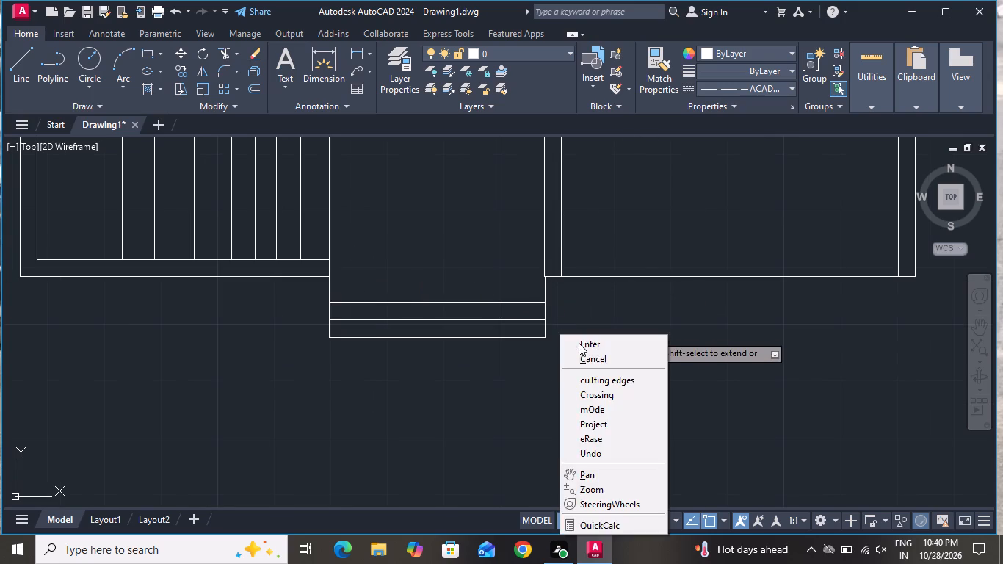
{"action": "left_click", "coordinate": [582, 357]}
Insert the Trees - Imperial block from the tool palettes beside the house's west wall, near the staircase's north-west corner.
{"action": "scroll", "coordinate": [584, 367], "scroll_direction": "down", "scroll_amount": 4}
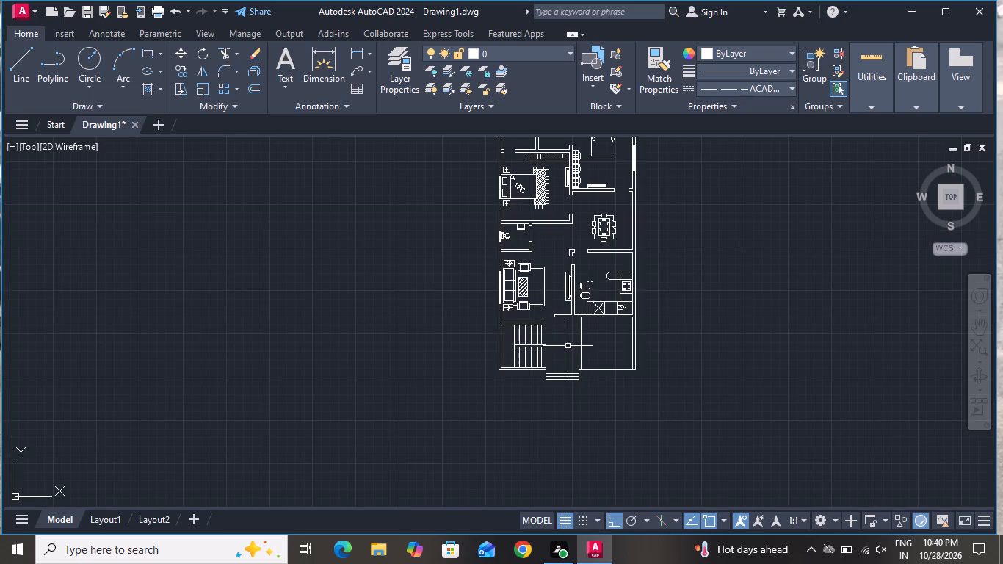
{"action": "scroll", "coordinate": [565, 344], "scroll_direction": "up", "scroll_amount": 2}
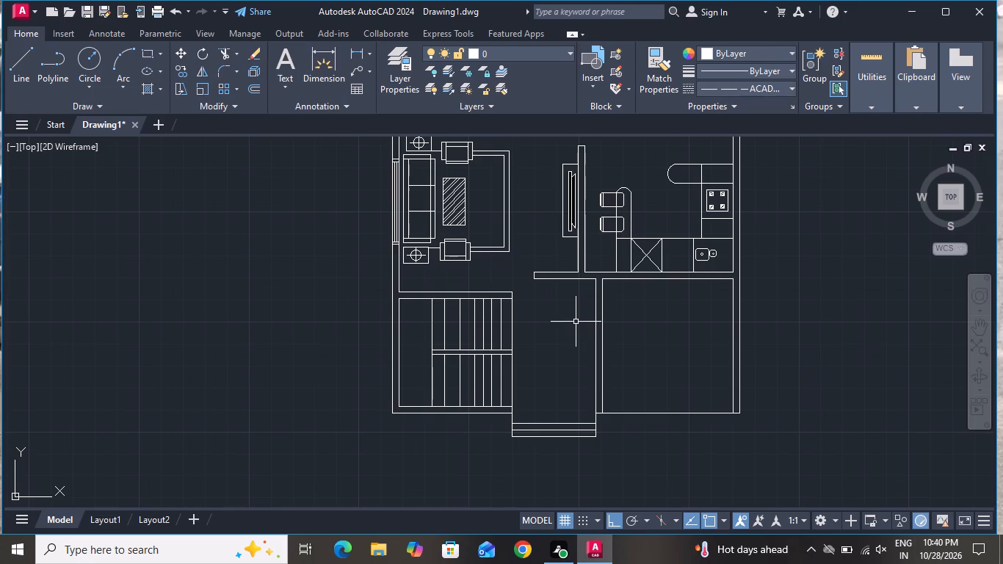
{"action": "scroll", "coordinate": [575, 322], "scroll_direction": "down", "scroll_amount": 1}
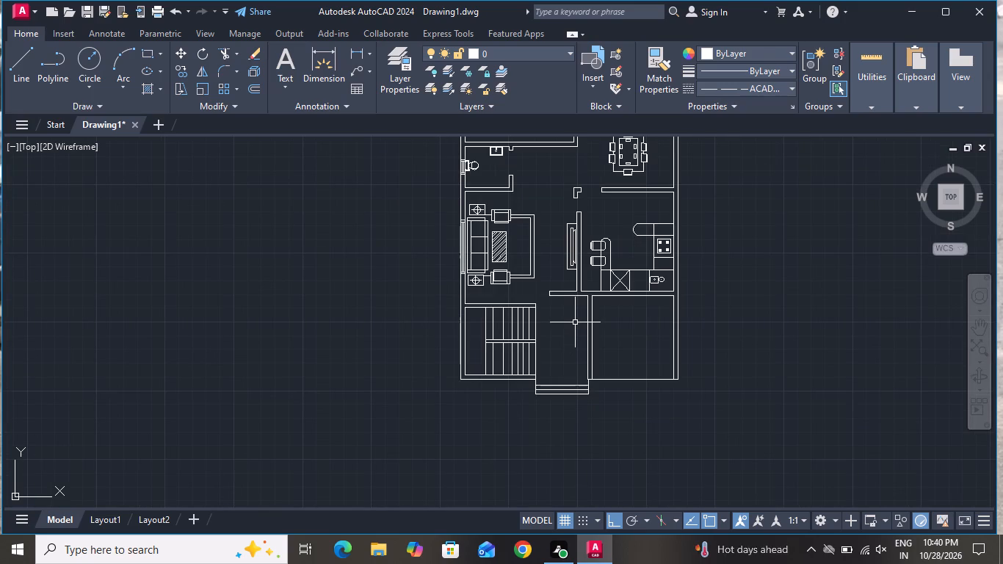
{"action": "type", "text": "tp"}
{"action": "key", "text": "space"}
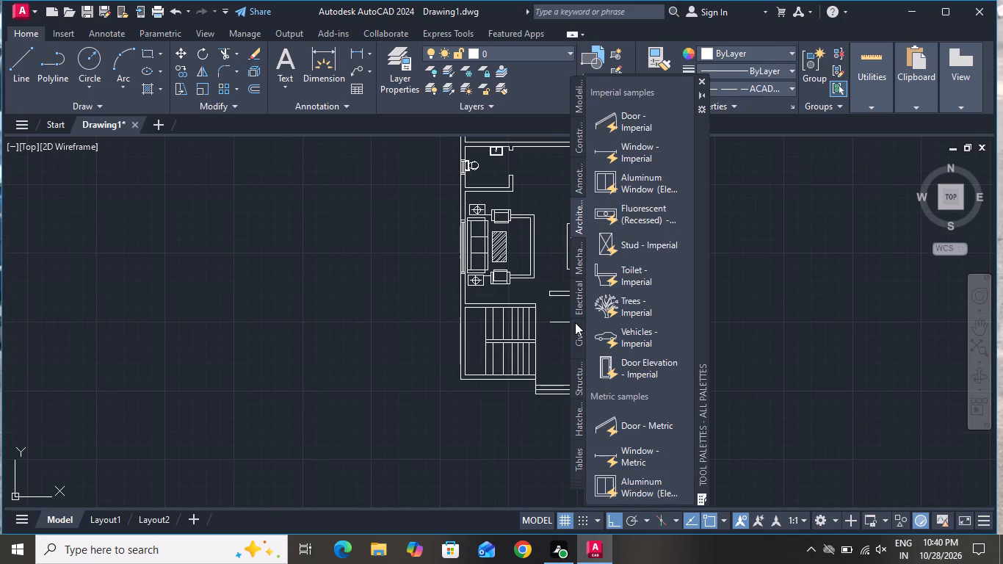
{"action": "left_click_drag", "start_coordinate": [636, 302], "coordinate": [452, 307]}
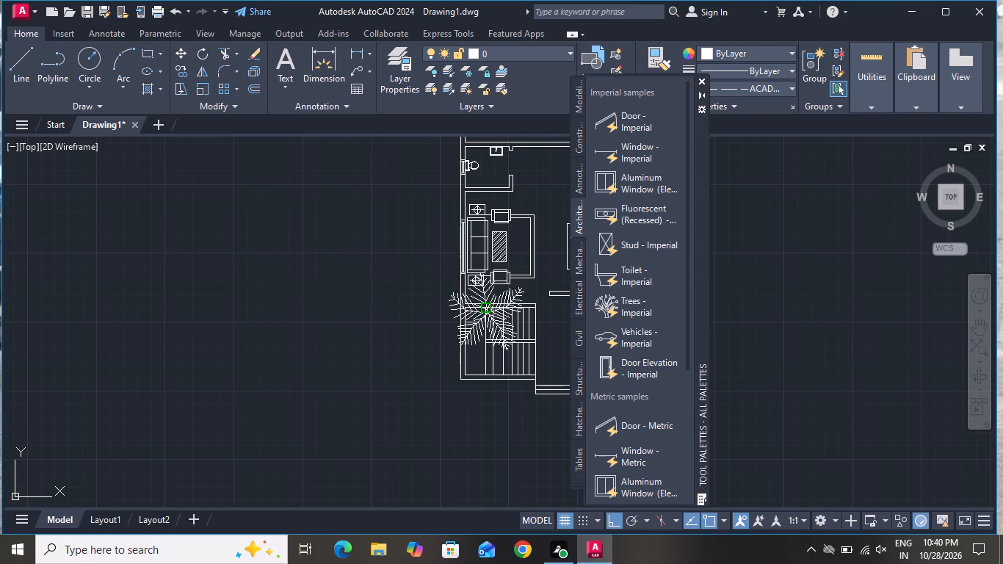
{"action": "left_click_drag", "start_coordinate": [452, 307], "coordinate": [445, 305]}
{"action": "left_click_drag", "start_coordinate": [432, 303], "coordinate": [417, 297]}
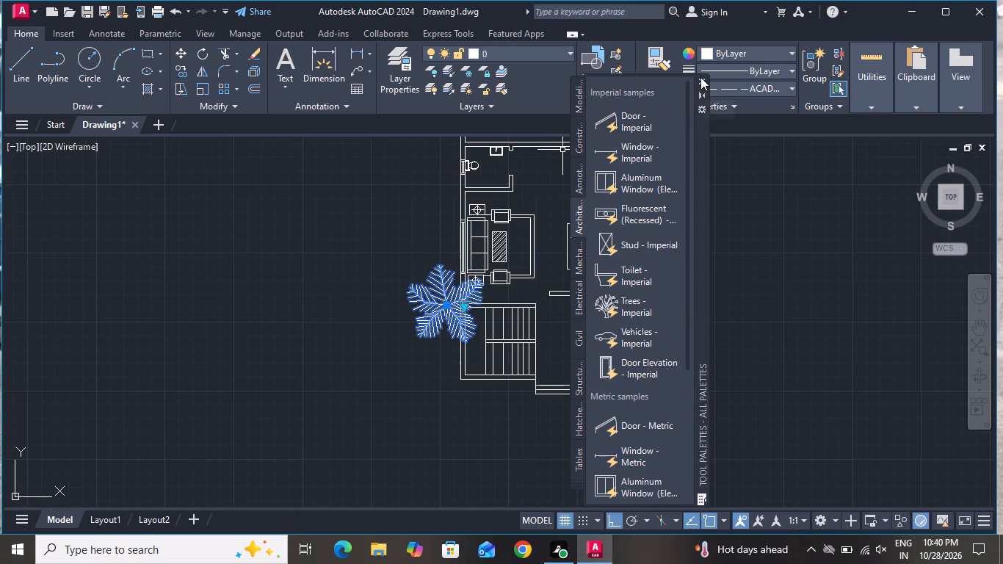
{"action": "left_click", "coordinate": [700, 76]}
Edit the palm tree block to colour all its geometry dark green, and save the block changes.
{"action": "double_click", "coordinate": [438, 303]}
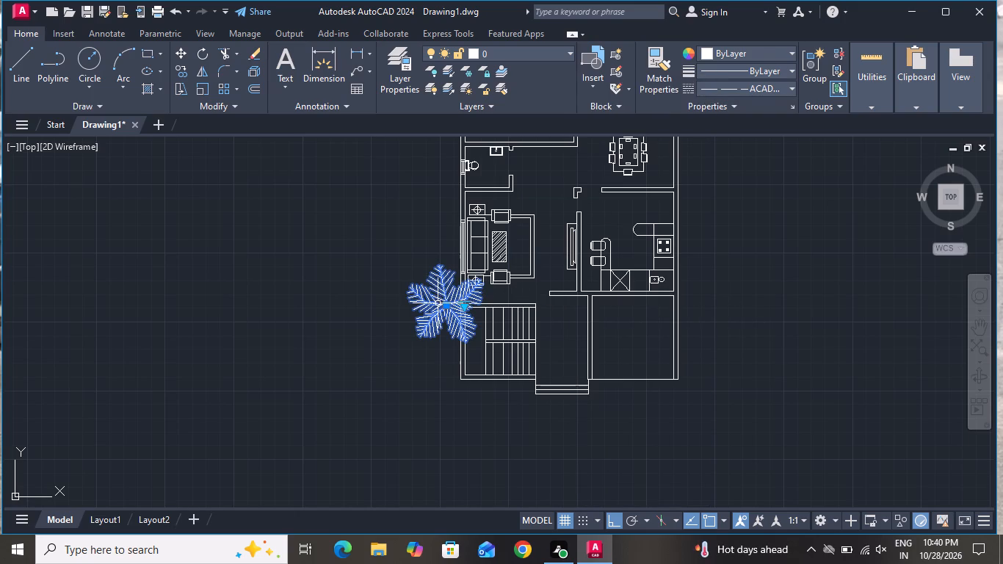
{"action": "left_click", "coordinate": [488, 372]}
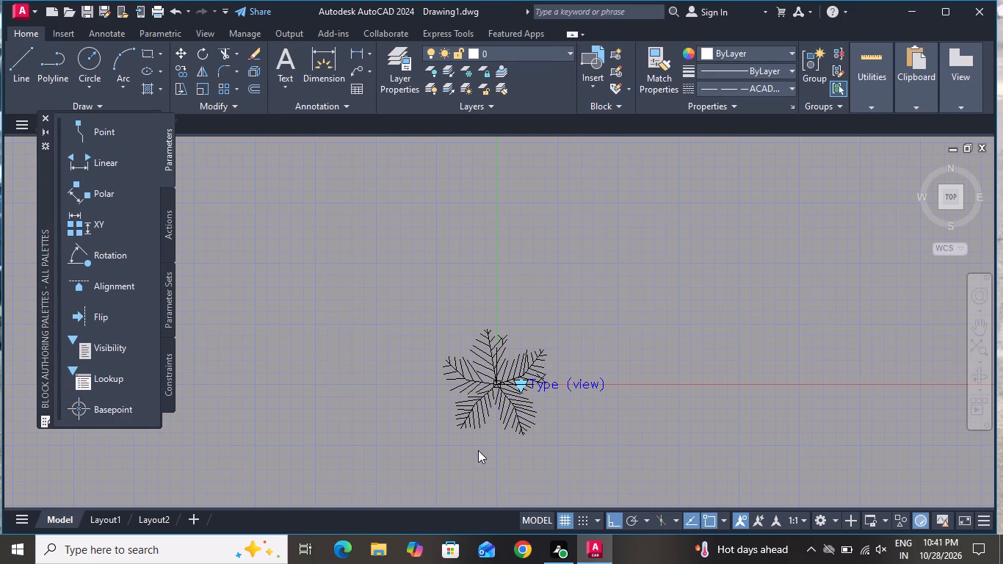
{"action": "left_click", "coordinate": [623, 269]}
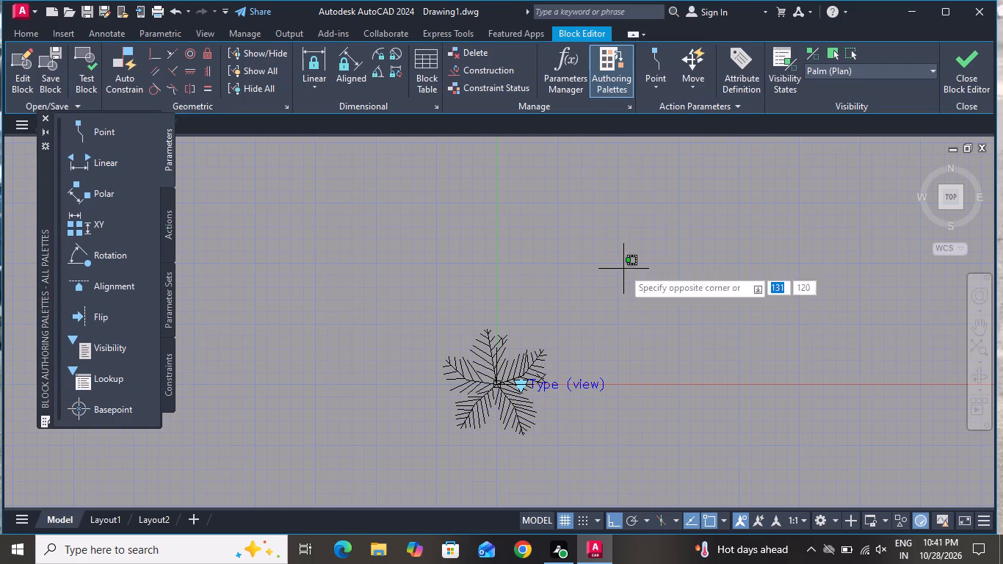
{"action": "left_click", "coordinate": [401, 446]}
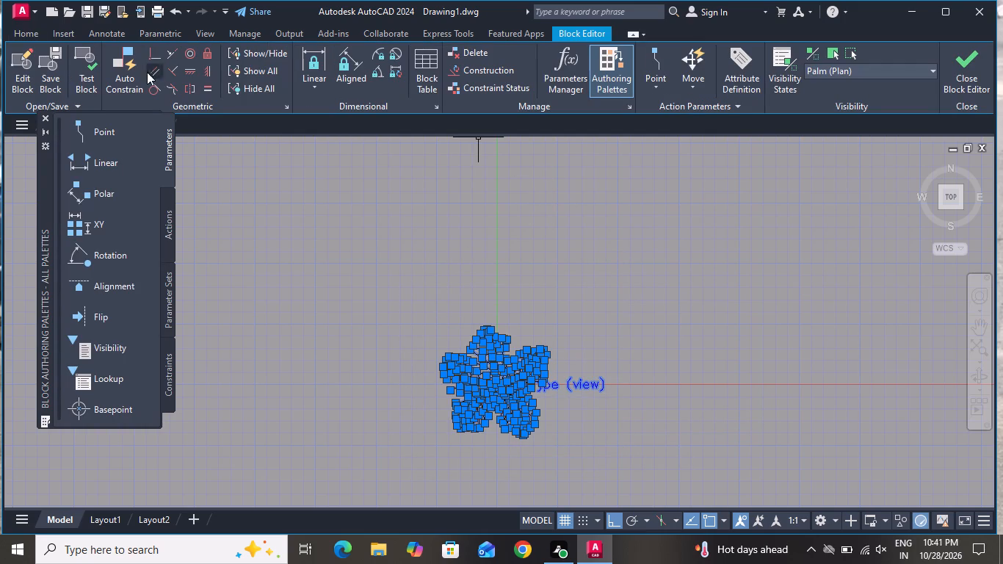
{"action": "left_click", "coordinate": [27, 37]}
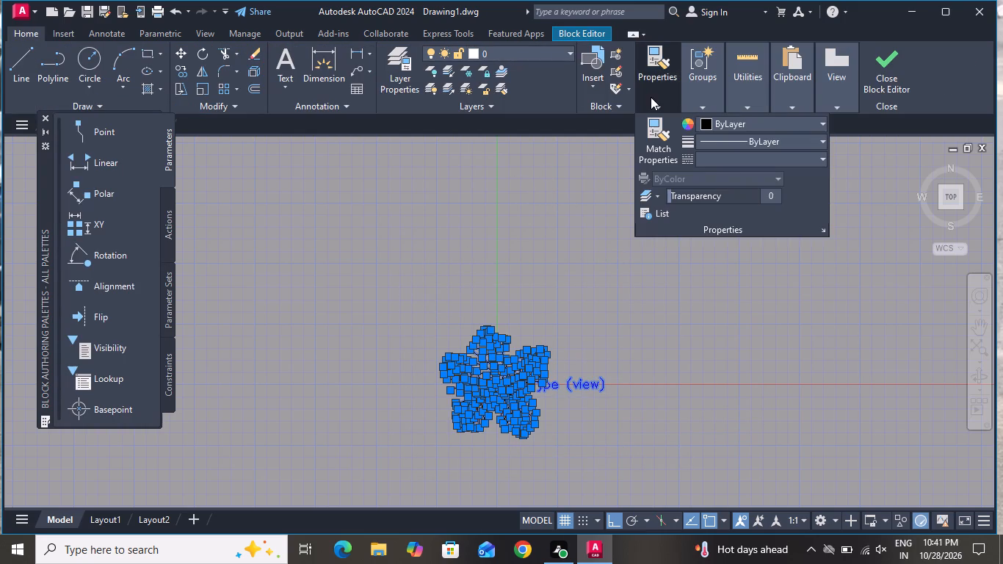
{"action": "left_click", "coordinate": [651, 97]}
{"action": "left_click", "coordinate": [742, 126]}
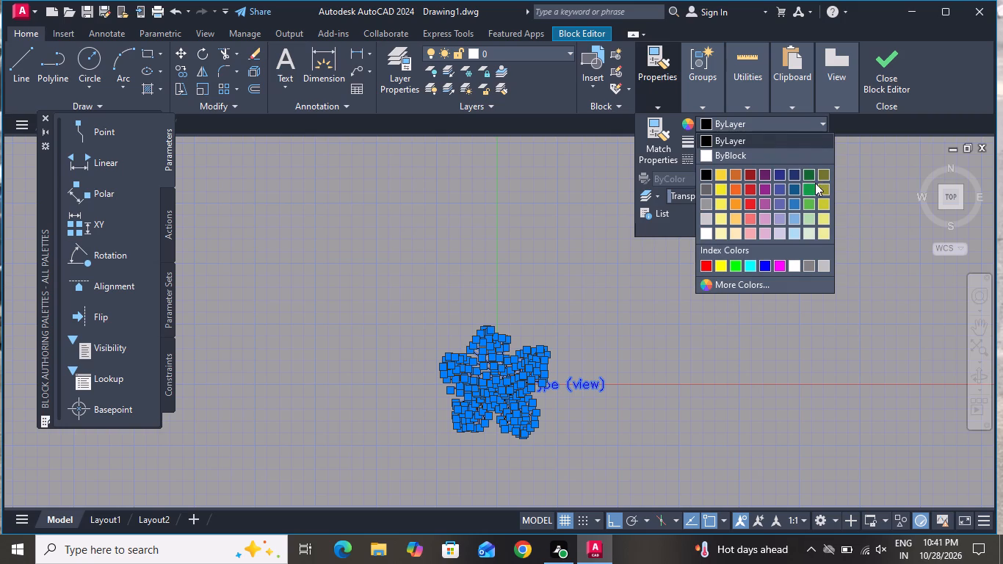
{"action": "left_click", "coordinate": [814, 174]}
{"action": "left_click", "coordinate": [886, 87]}
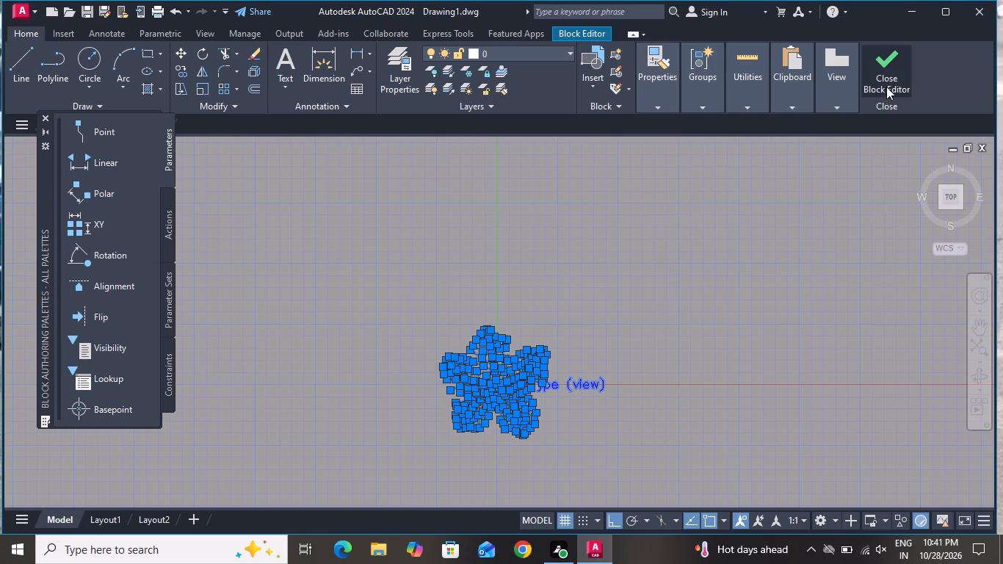
{"action": "left_click", "coordinate": [554, 247]}
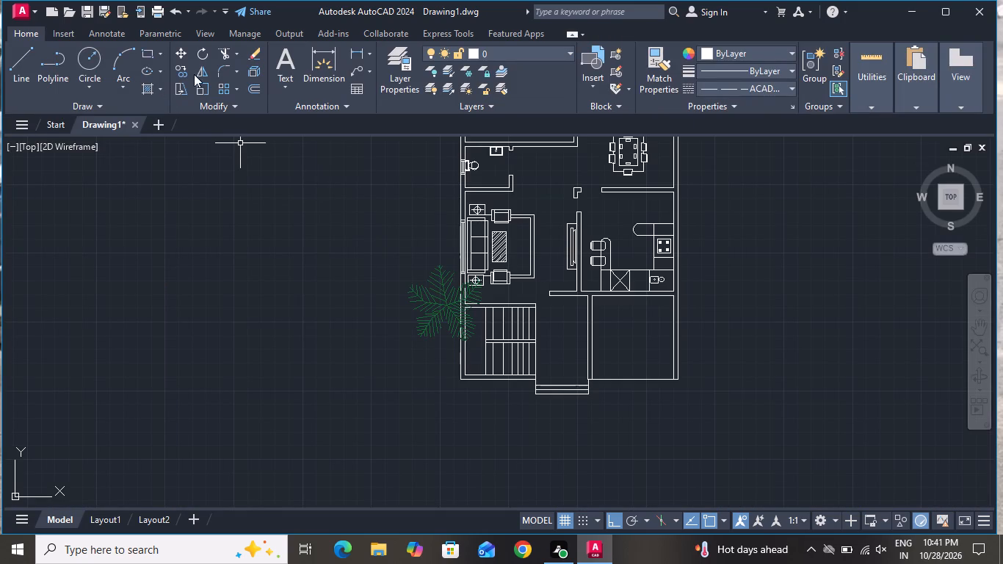
Scale the green palm tree beside the west wall down to a small plant, narrower than the living room's side table.
{"action": "left_click", "coordinate": [202, 91]}
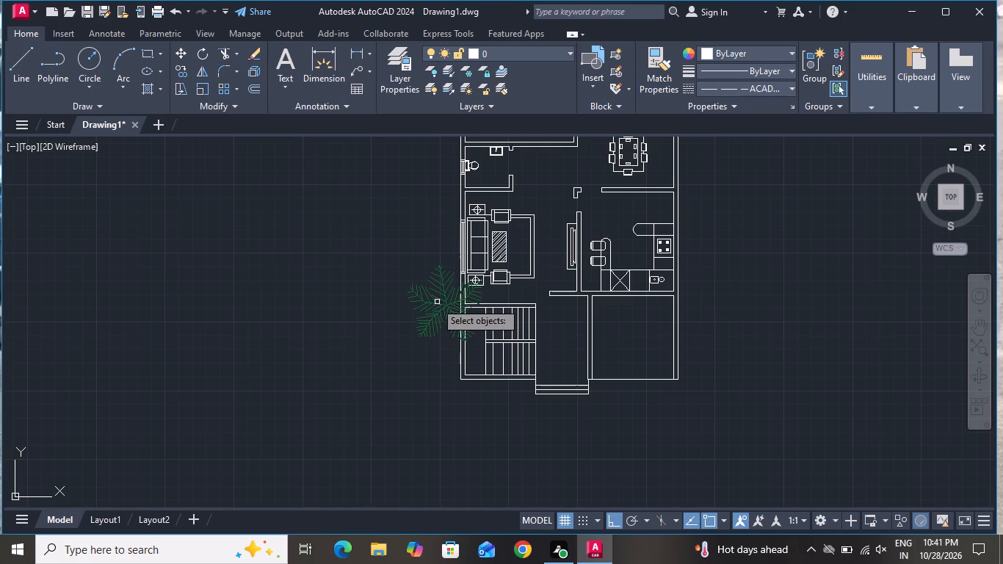
{"action": "right_click", "coordinate": [341, 300]}
{"action": "left_click", "coordinate": [427, 302]}
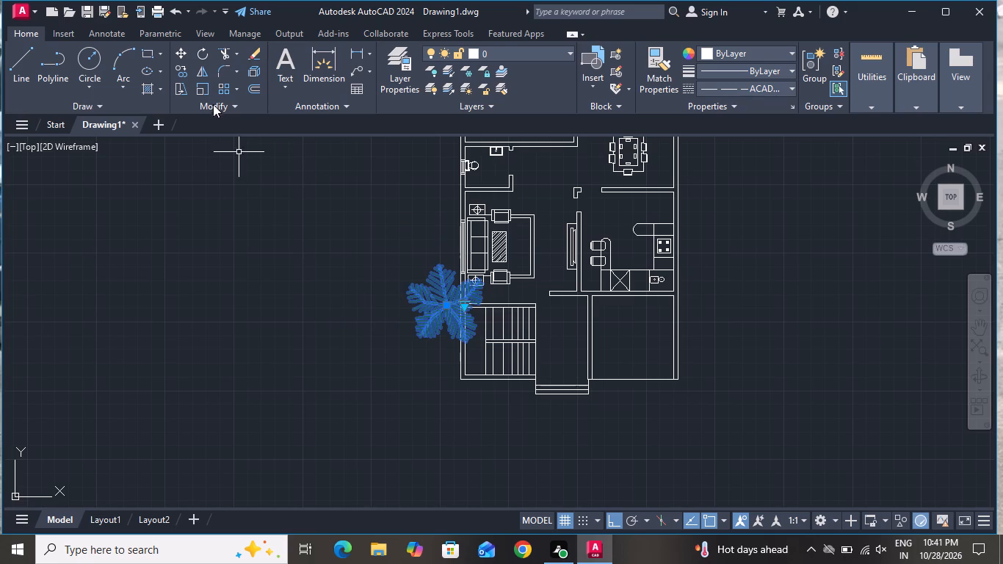
{"action": "left_click", "coordinate": [203, 87]}
{"action": "left_click", "coordinate": [430, 302]}
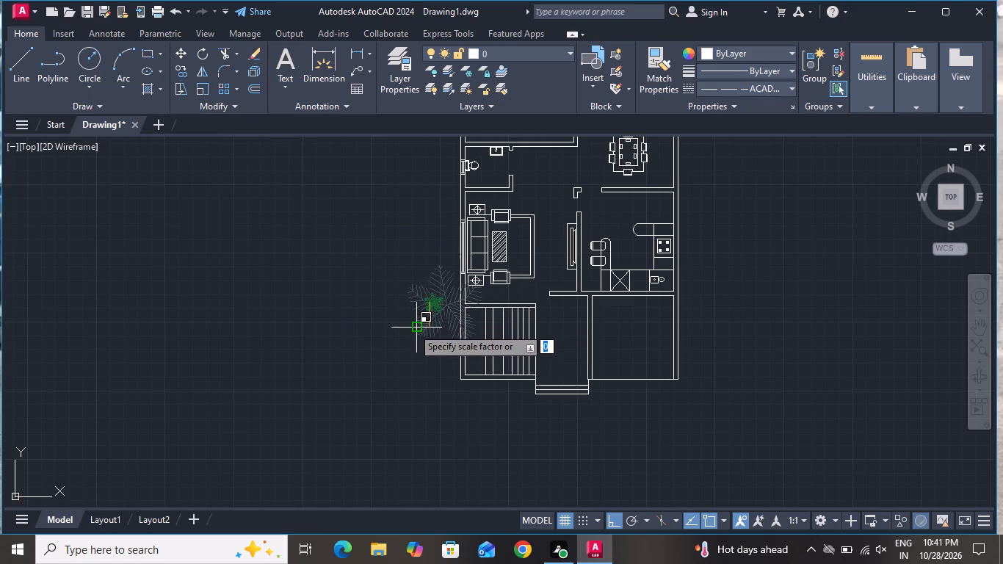
{"action": "scroll", "coordinate": [415, 335], "scroll_direction": "up", "scroll_amount": 3}
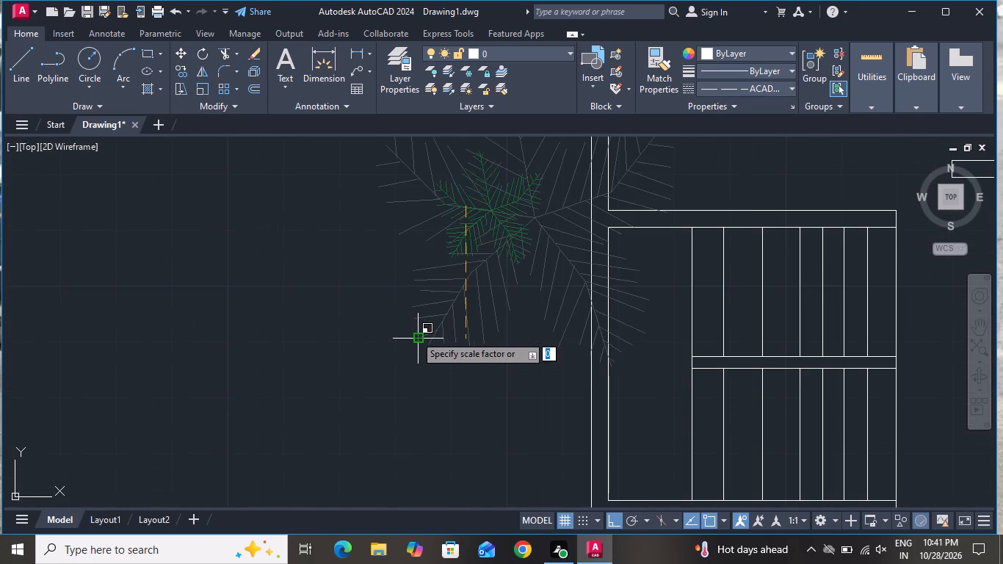
{"action": "scroll", "coordinate": [415, 335], "scroll_direction": "down", "scroll_amount": 1}
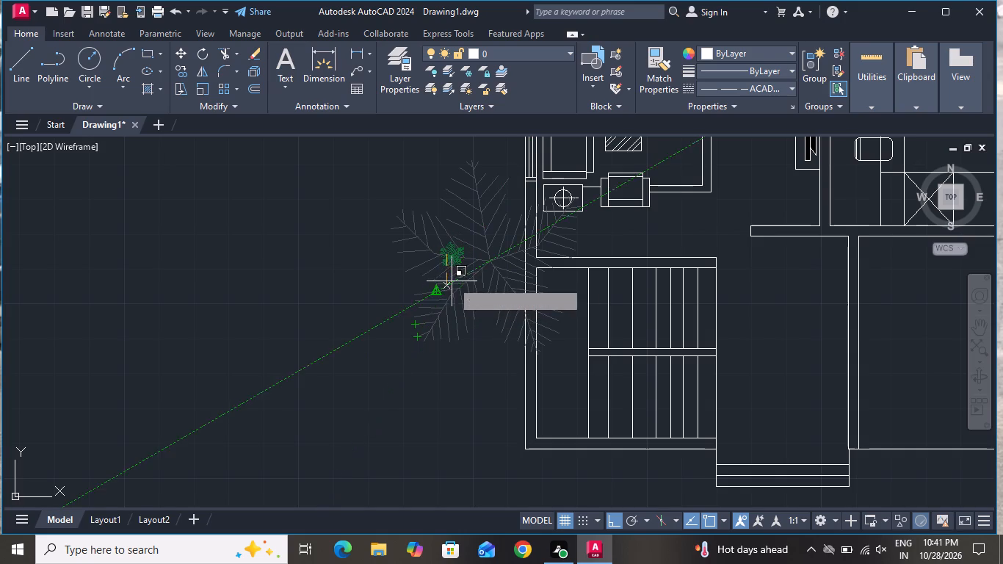
{"action": "left_click", "coordinate": [452, 279]}
Copy the small palm plant three times in a row inside the living room, along the staircase's north wall, with Ortho off.
{"action": "left_click", "coordinate": [457, 249]}
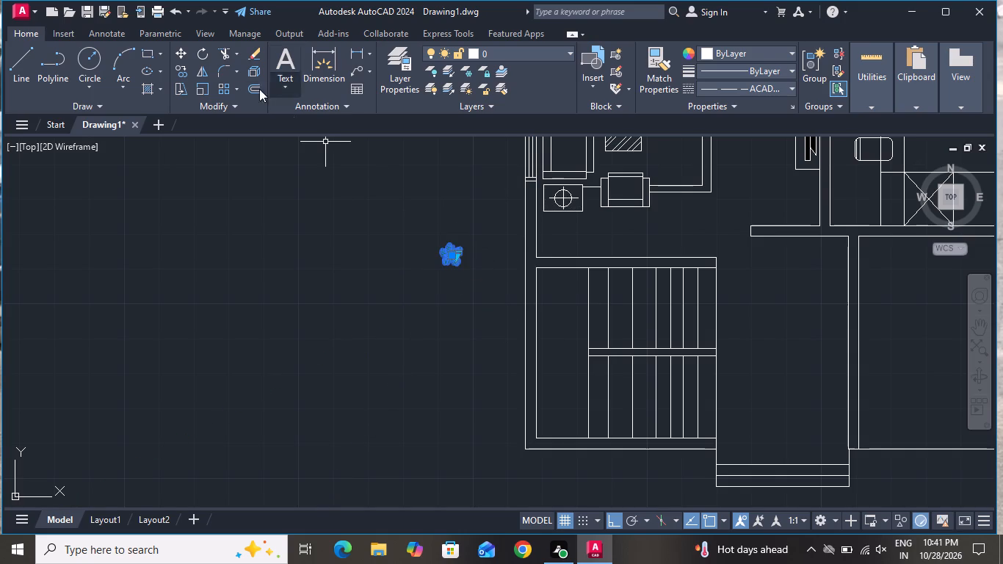
{"action": "left_click", "coordinate": [180, 72]}
{"action": "left_click", "coordinate": [445, 259]}
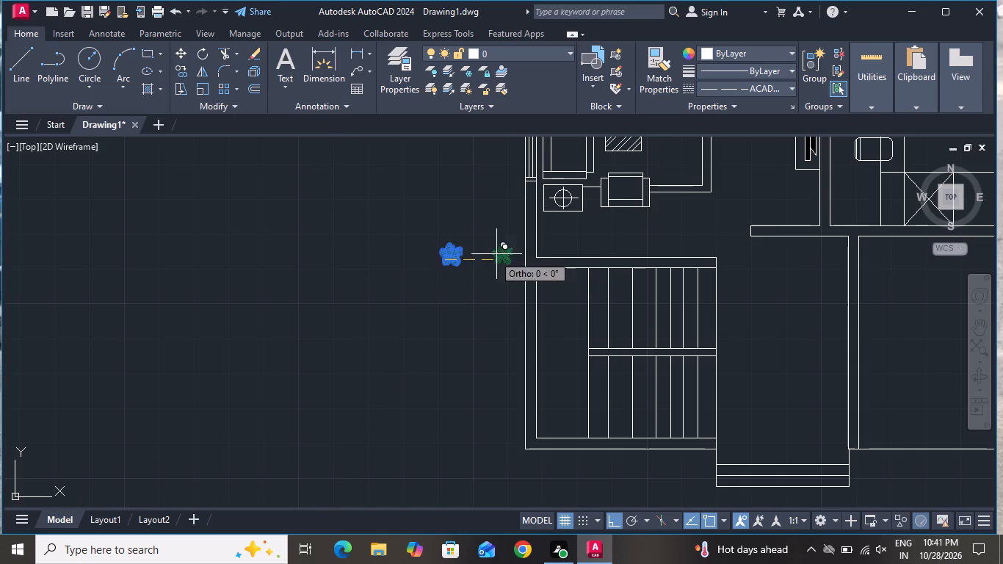
{"action": "left_click", "coordinate": [617, 513]}
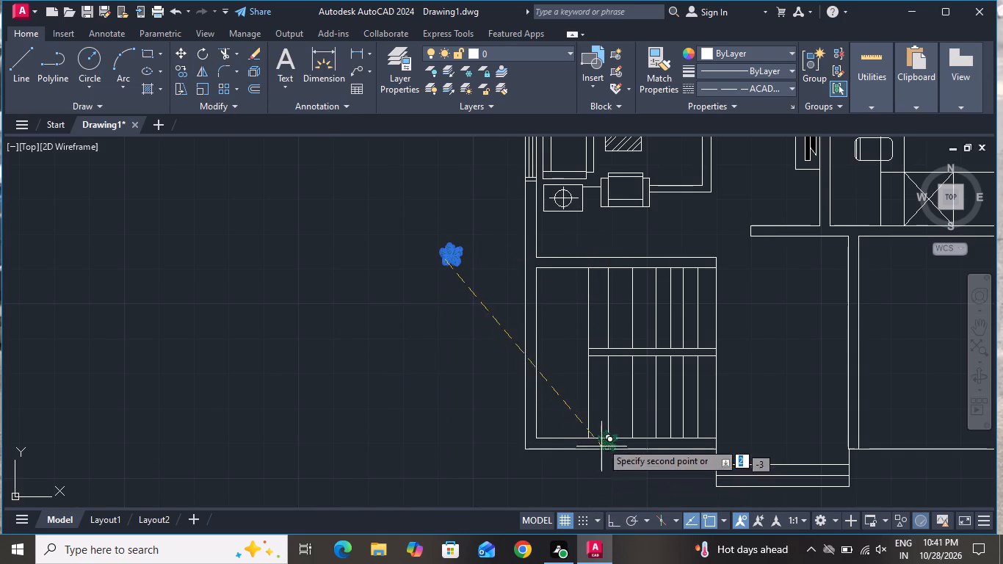
{"action": "left_click", "coordinate": [546, 249]}
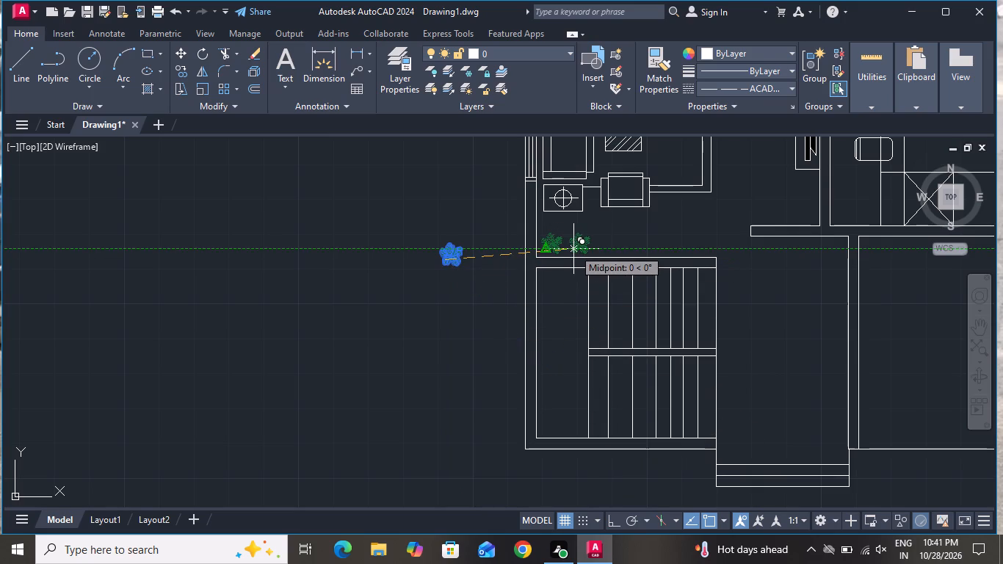
{"action": "left_click", "coordinate": [573, 249]}
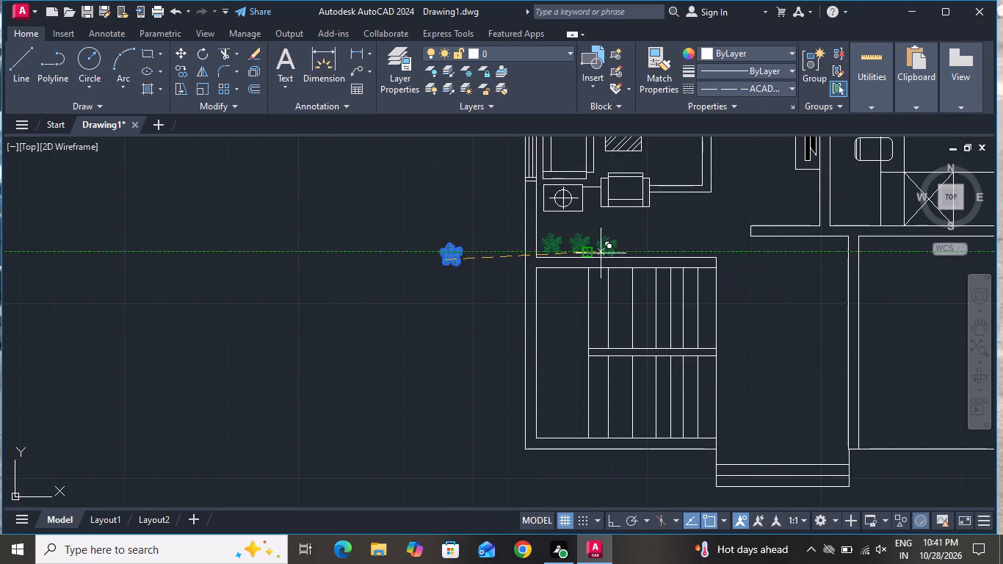
{"action": "scroll", "coordinate": [611, 251], "scroll_direction": "up", "scroll_amount": 3}
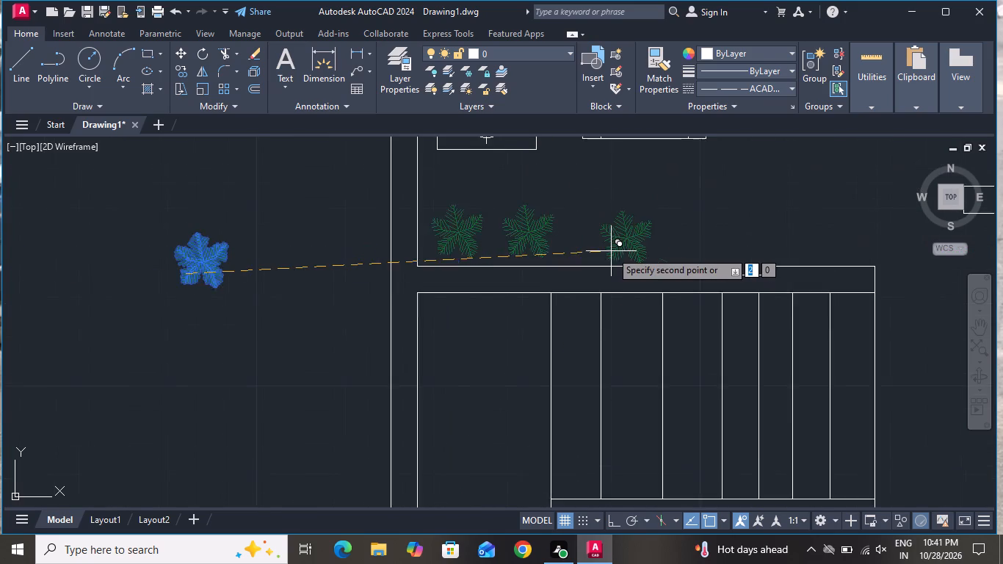
{"action": "left_click", "coordinate": [576, 251]}
{"action": "right_click", "coordinate": [576, 251]}
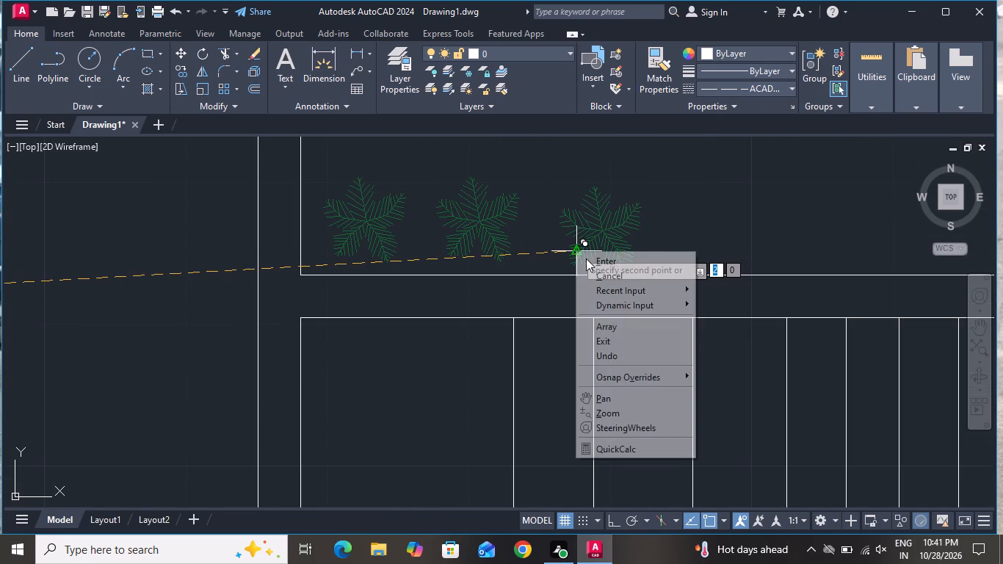
{"action": "left_click", "coordinate": [592, 275]}
Examine the whole floor plan and its northern rooms around the new plants.
{"action": "scroll", "coordinate": [600, 308], "scroll_direction": "down", "scroll_amount": 3}
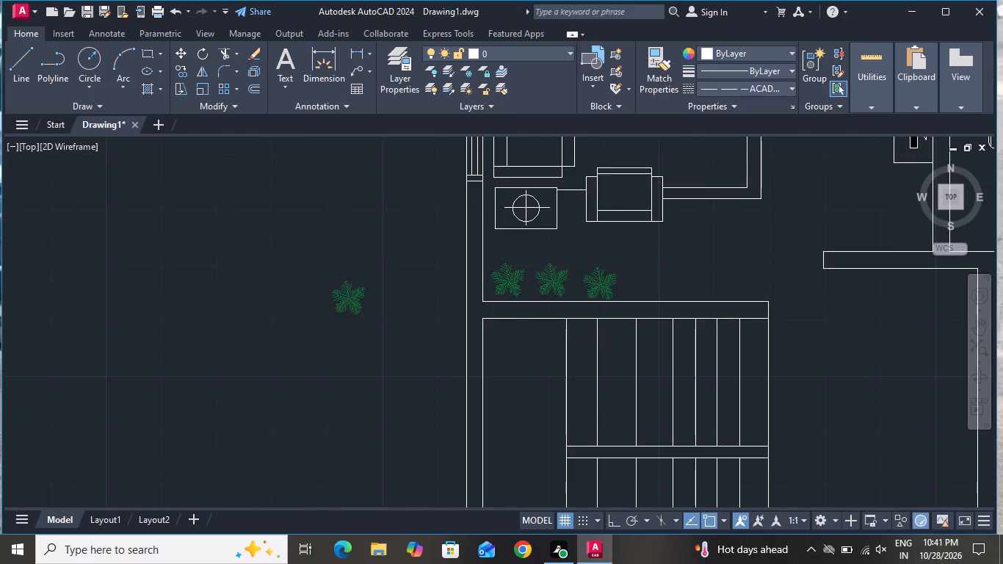
{"action": "scroll", "coordinate": [600, 342], "scroll_direction": "down", "scroll_amount": 3}
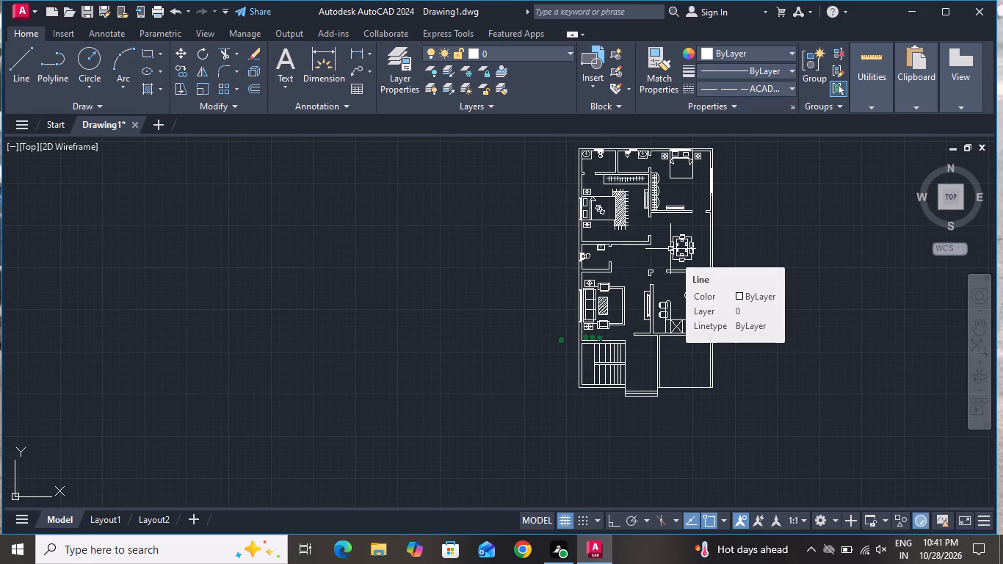
{"action": "scroll", "coordinate": [695, 119], "scroll_direction": "up", "scroll_amount": 3}
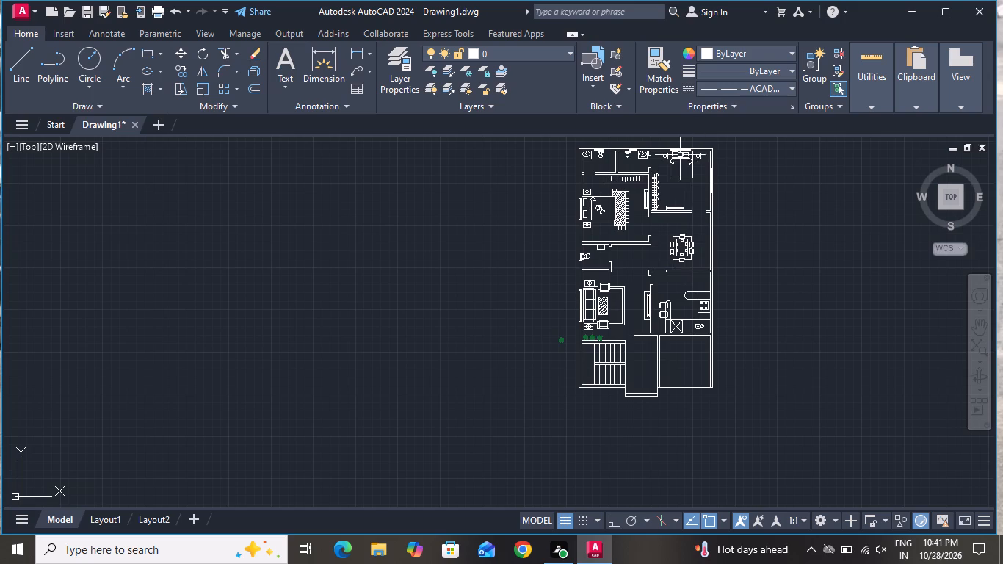
{"action": "scroll", "coordinate": [679, 156], "scroll_direction": "up", "scroll_amount": 2}
{"action": "scroll", "coordinate": [694, 200], "scroll_direction": "down", "scroll_amount": 1}
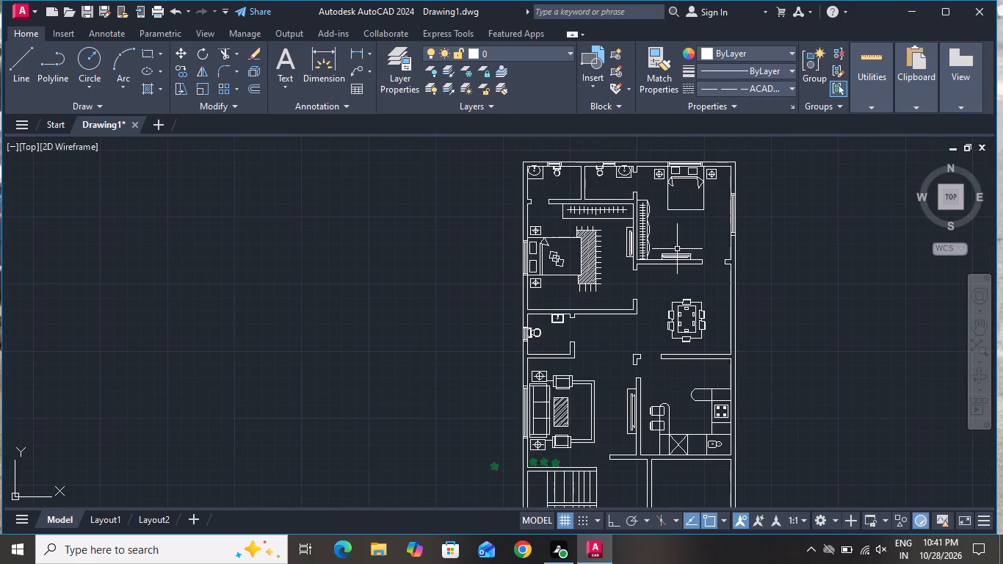
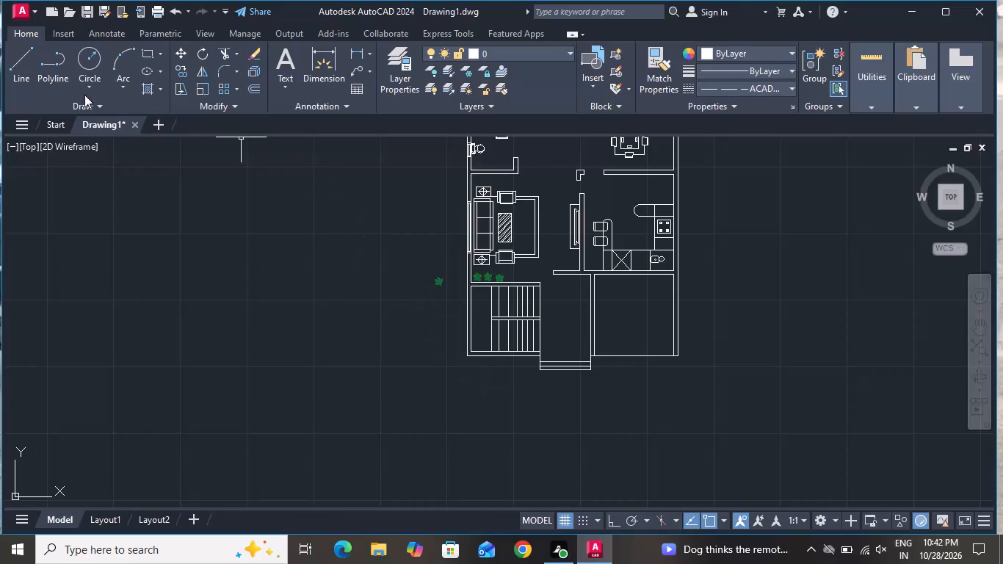
With Ortho on, draw connected lines from the house's southwest outer corner, about 2 units south and about 5 units east.
{"action": "left_click", "coordinate": [22, 65]}
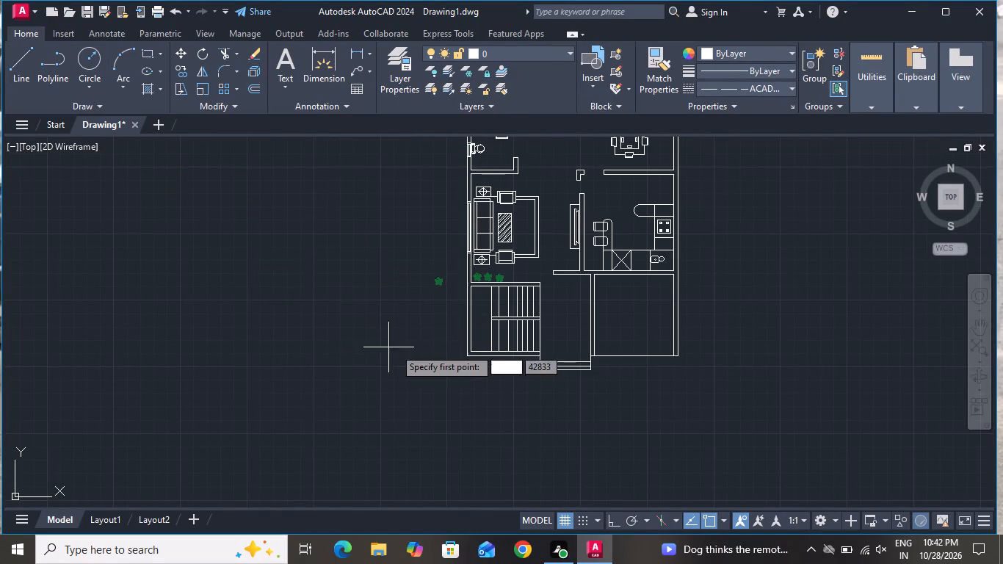
{"action": "scroll", "coordinate": [436, 355], "scroll_direction": "up", "scroll_amount": 2}
{"action": "left_click", "coordinate": [510, 358]}
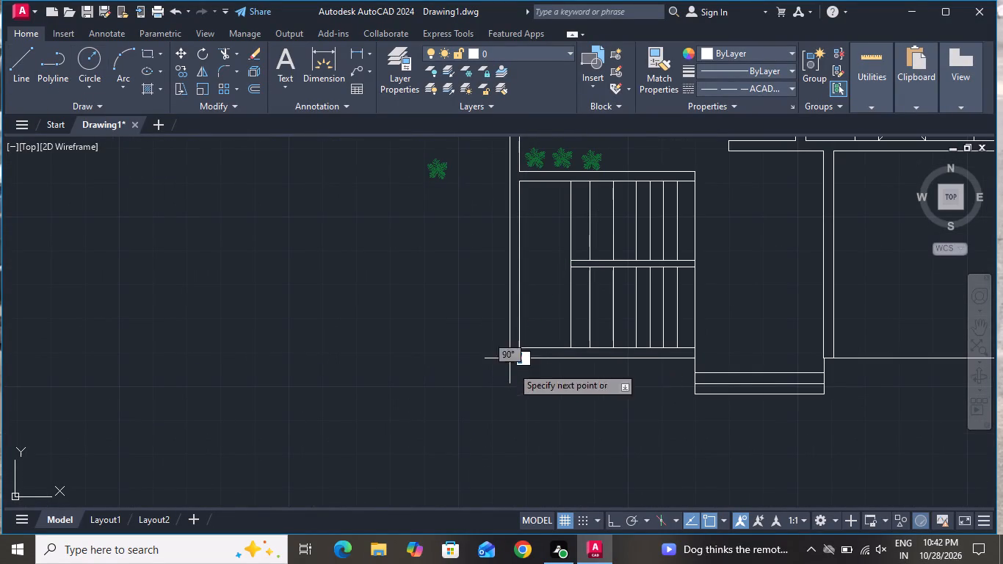
{"action": "scroll", "coordinate": [508, 413], "scroll_direction": "down", "scroll_amount": 1}
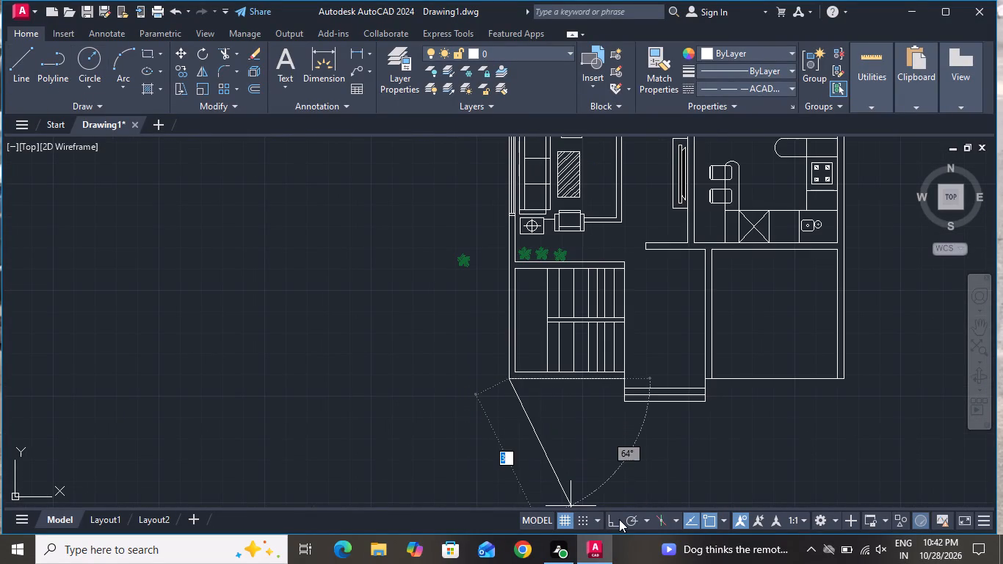
{"action": "left_click", "coordinate": [613, 522]}
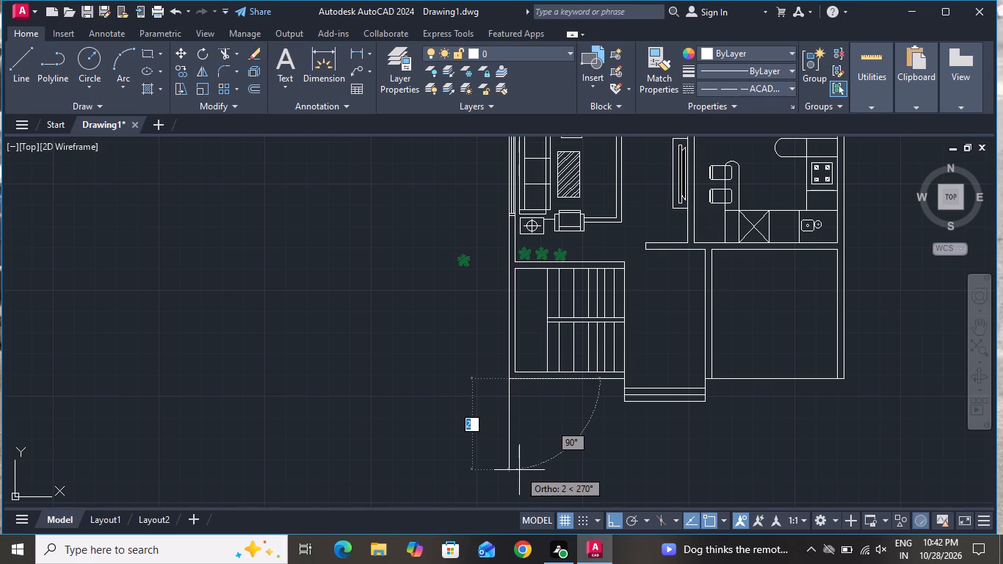
{"action": "left_click", "coordinate": [519, 470]}
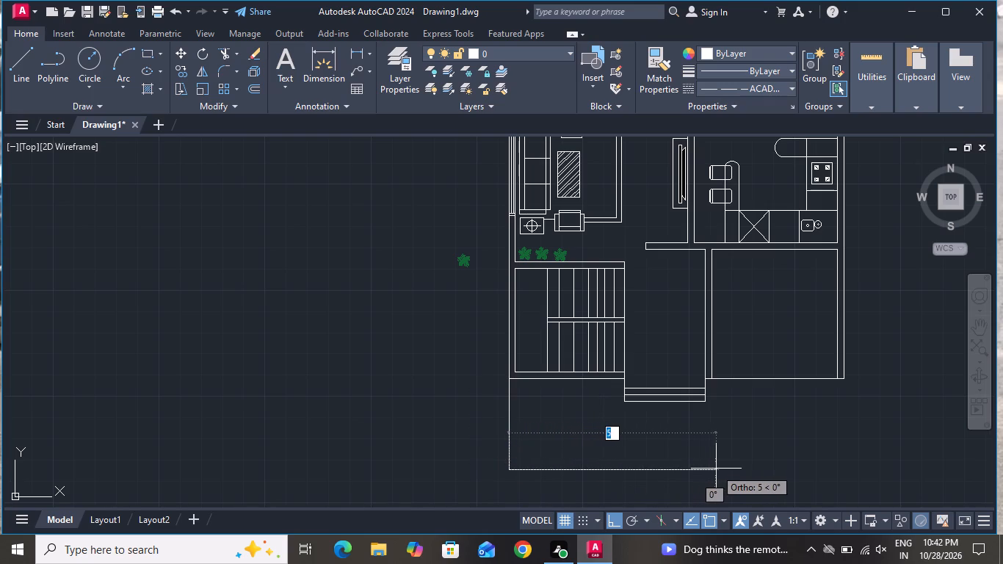
{"action": "left_click", "coordinate": [716, 469]}
{"action": "right_click", "coordinate": [716, 465]}
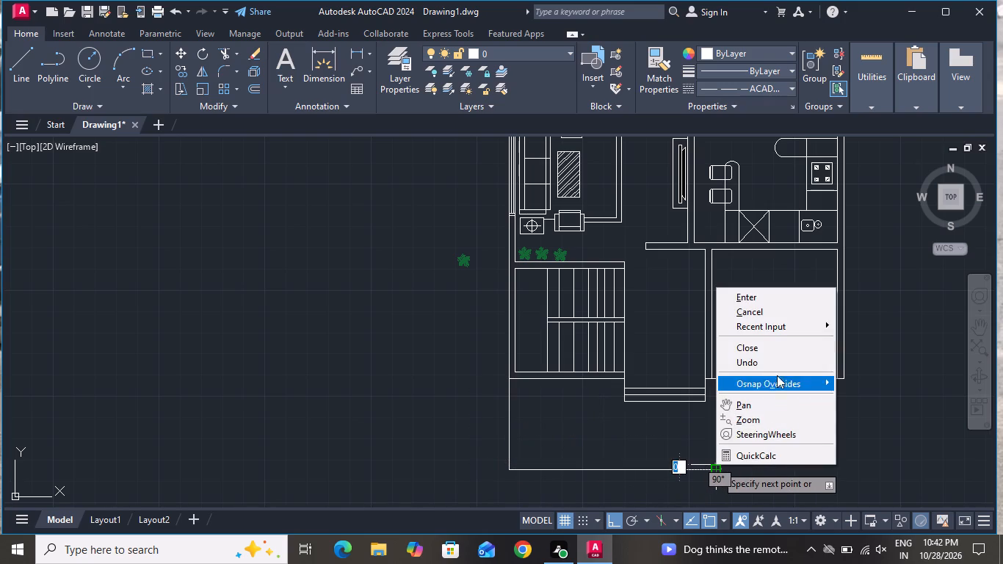
{"action": "left_click", "coordinate": [754, 309]}
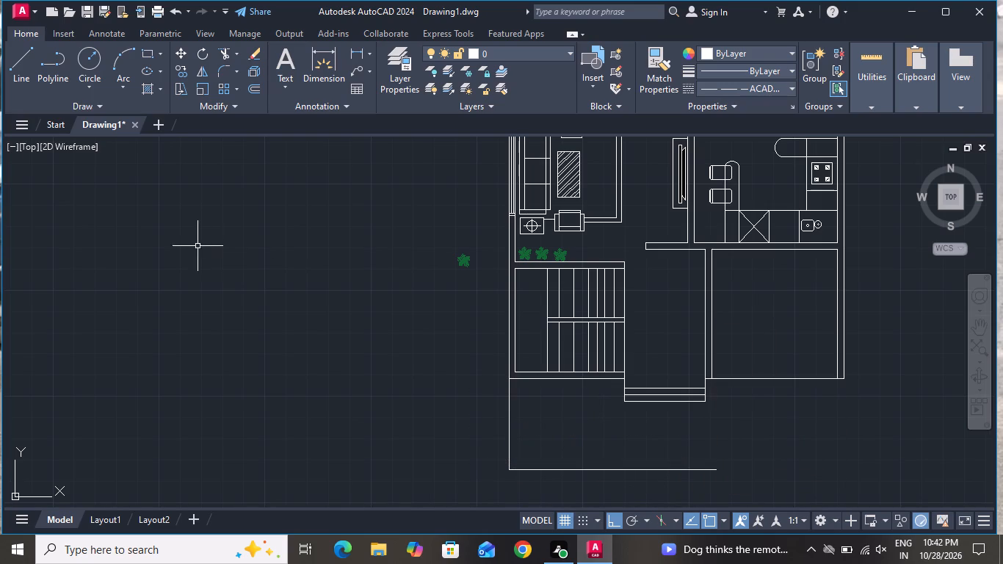
Draw a three-point arc from the new line's east end through the house's southeast outer corner, ending on the east wall.
{"action": "left_click", "coordinate": [119, 66]}
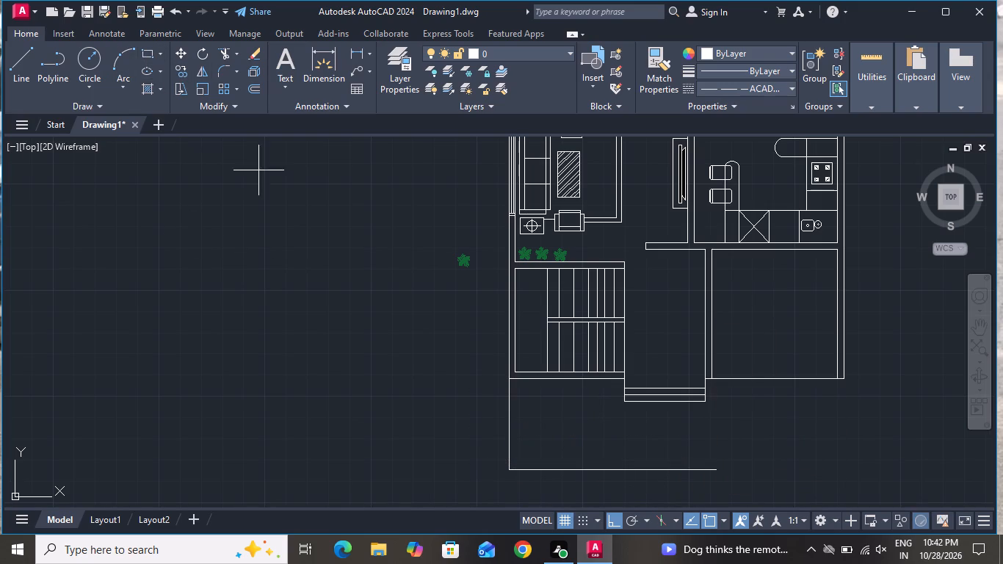
{"action": "left_click", "coordinate": [718, 472]}
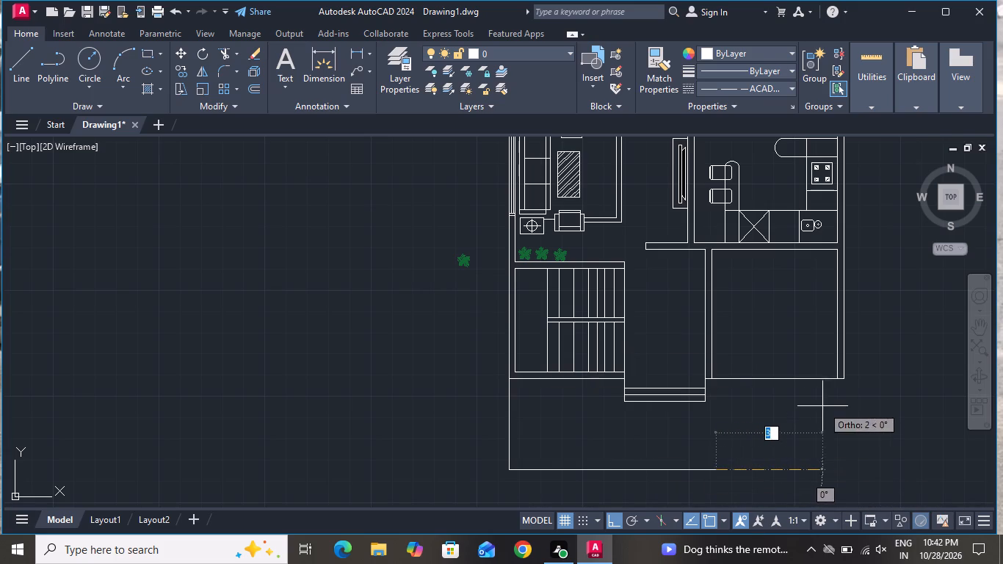
{"action": "left_click", "coordinate": [844, 376]}
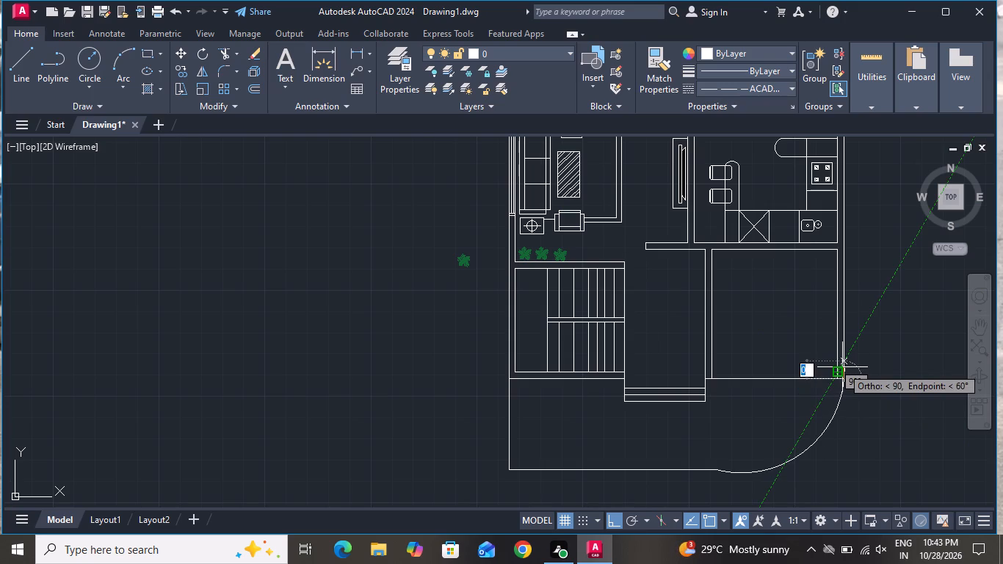
{"action": "scroll", "coordinate": [842, 367], "scroll_direction": "up", "scroll_amount": 2}
{"action": "scroll", "coordinate": [842, 367], "scroll_direction": "down", "scroll_amount": 2}
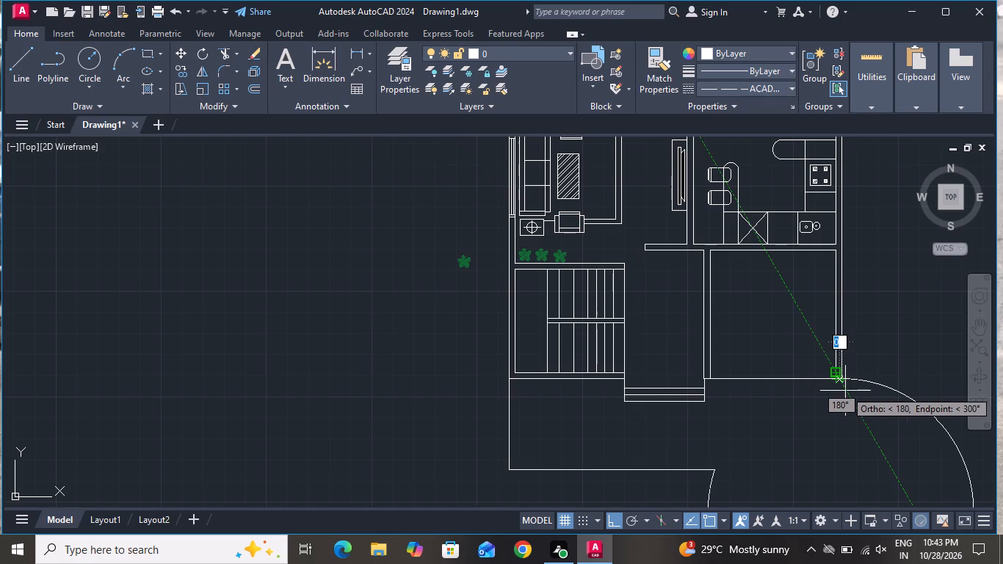
{"action": "left_click", "coordinate": [797, 314]}
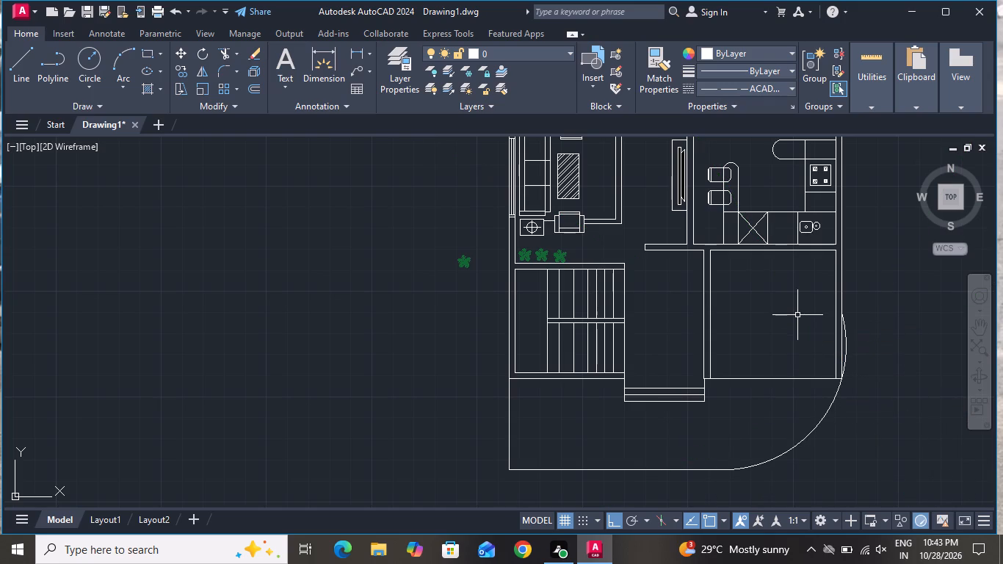
Trim the part of the arc that extends north beyond the house's southeast corner.
{"action": "left_click", "coordinate": [228, 56]}
{"action": "scroll", "coordinate": [883, 333], "scroll_direction": "up", "scroll_amount": 2}
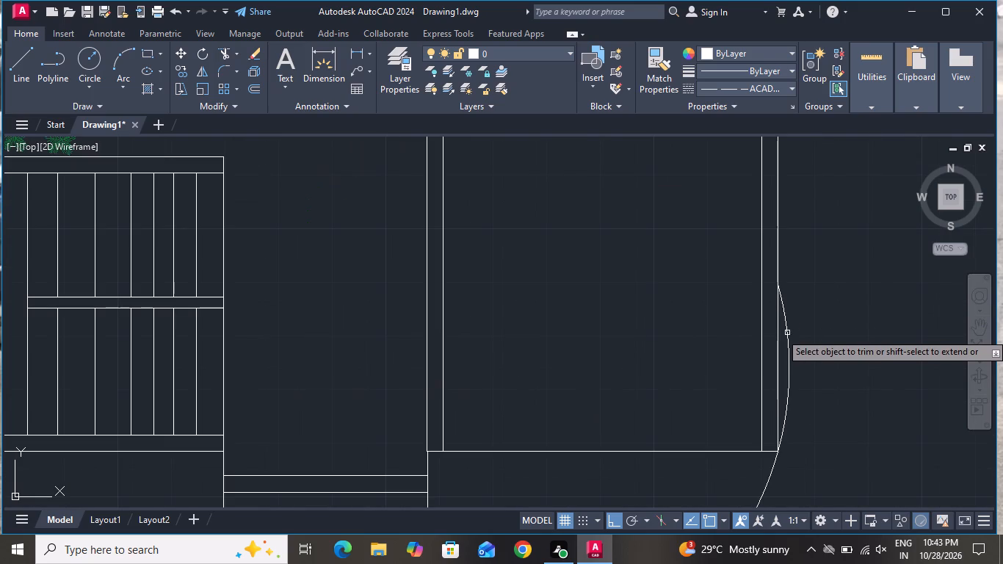
{"action": "left_click", "coordinate": [786, 333]}
{"action": "scroll", "coordinate": [810, 332], "scroll_direction": "down", "scroll_amount": 2}
{"action": "right_click", "coordinate": [705, 410]}
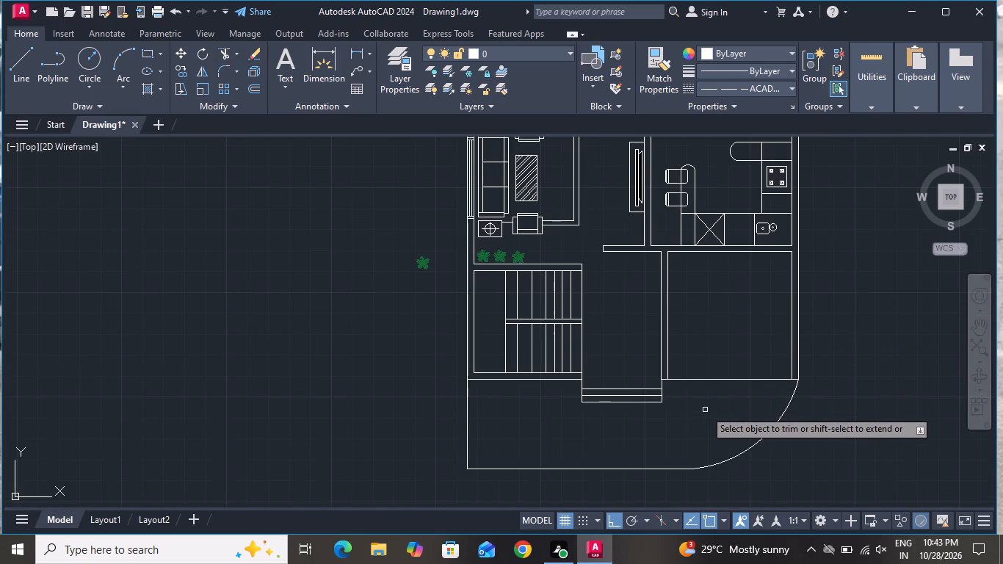
{"action": "left_click", "coordinate": [734, 235]}
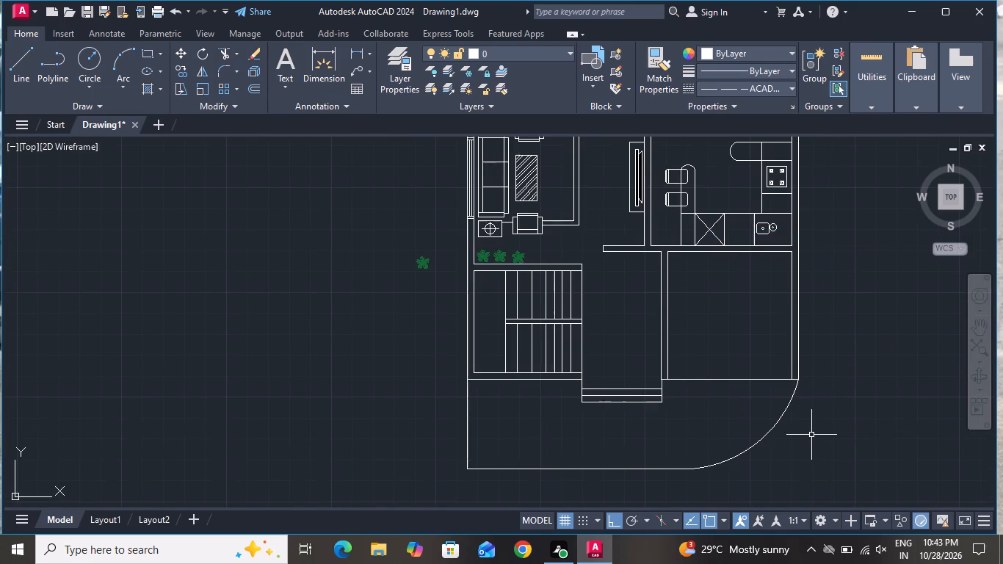
Stretch the arc's midpoint outward to the south so the front boundary's southeast corner bulges more.
{"action": "left_click", "coordinate": [754, 447]}
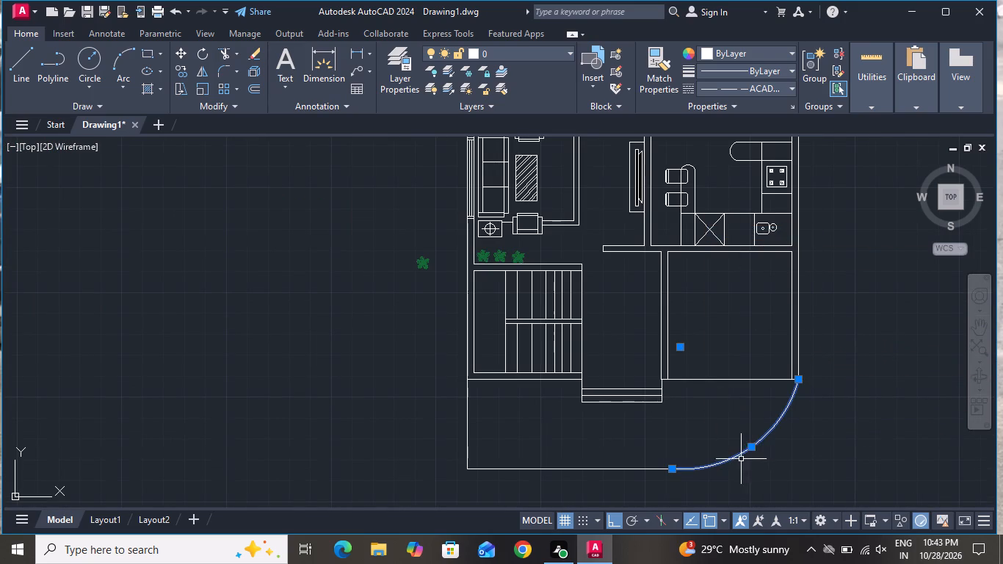
{"action": "left_click", "coordinate": [753, 446]}
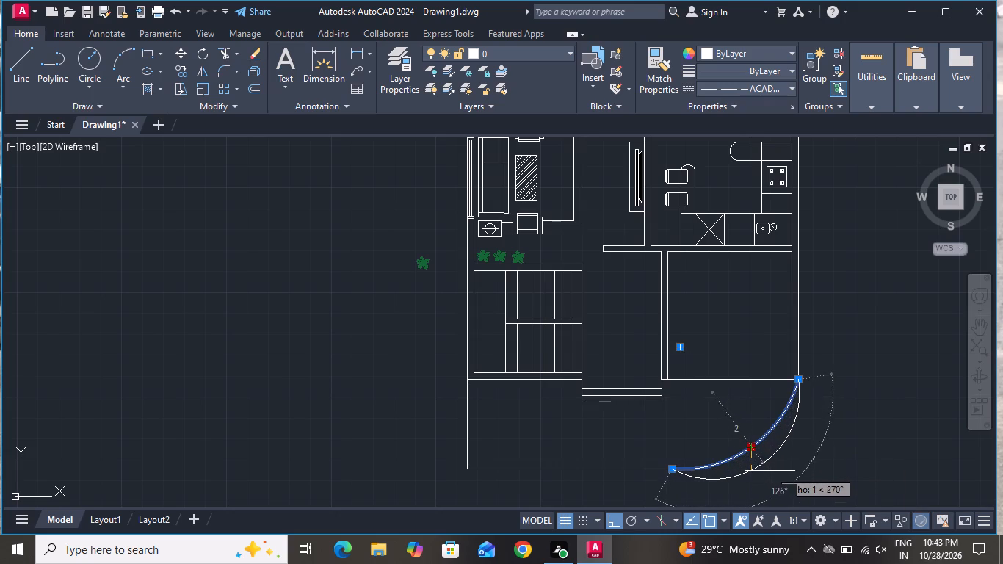
{"action": "left_click", "coordinate": [771, 475]}
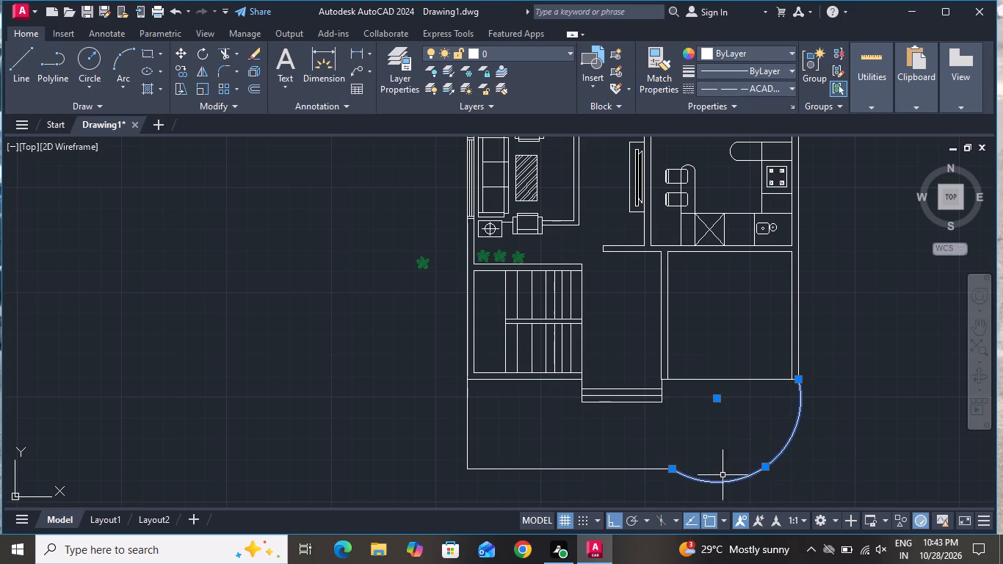
{"action": "left_click", "coordinate": [672, 466]}
{"action": "left_click", "coordinate": [665, 474]}
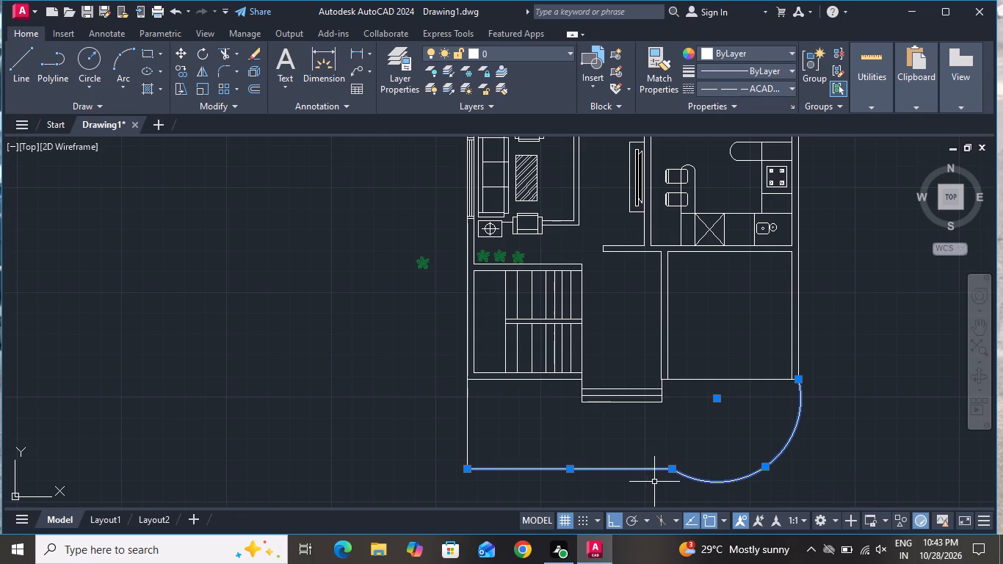
{"action": "key", "text": "Escape"}
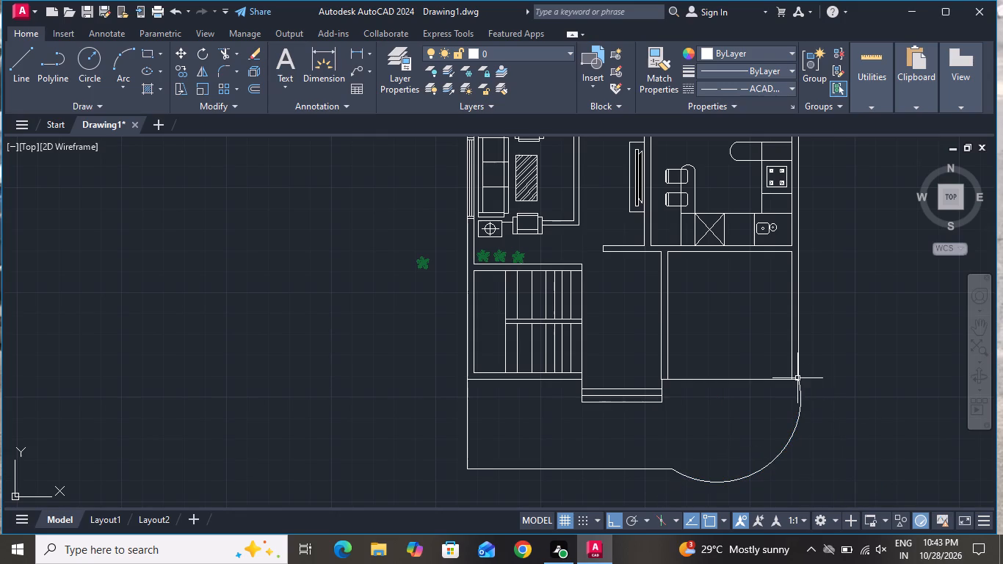
Stretch the arc's north end to the inner line of the east wall at the house's south edge.
{"action": "left_click", "coordinate": [800, 402]}
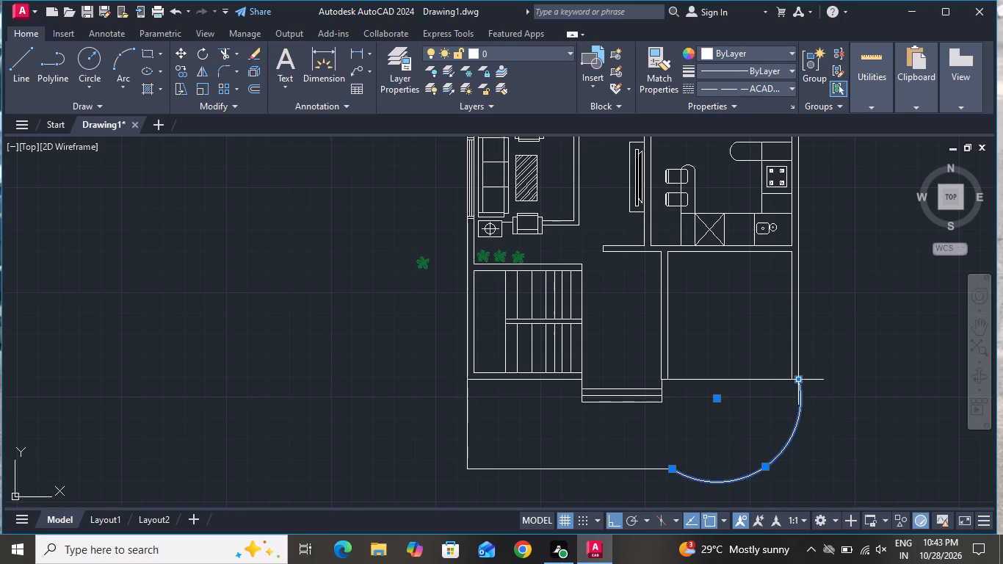
{"action": "left_click", "coordinate": [799, 383]}
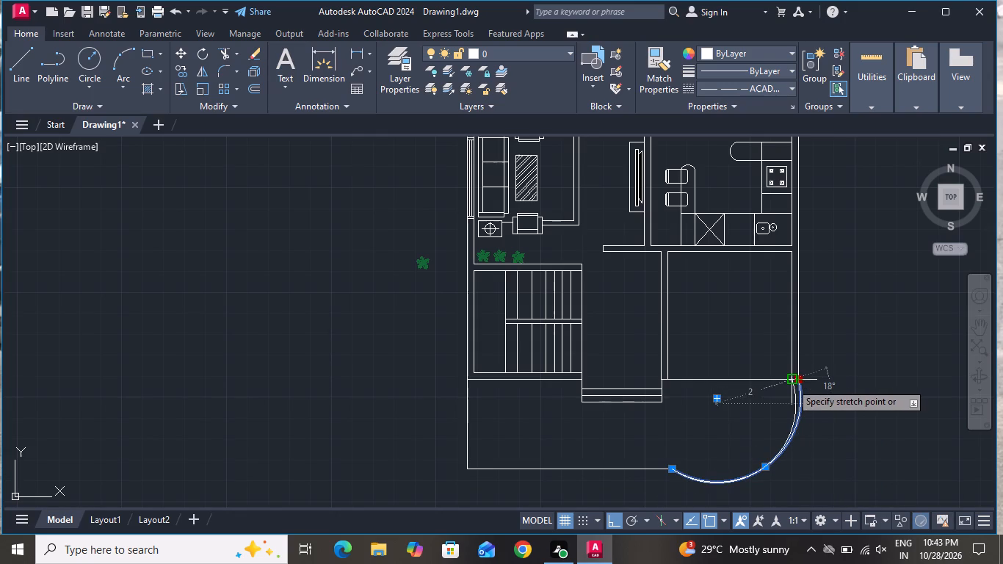
{"action": "left_click", "coordinate": [789, 381]}
{"action": "key", "text": "Escape"}
Copy the easternmost palm above the staircase, with Ortho off, to five spots down the front yard's west edge to its southwest corner.
{"action": "scroll", "coordinate": [808, 397], "scroll_direction": "down", "scroll_amount": 1}
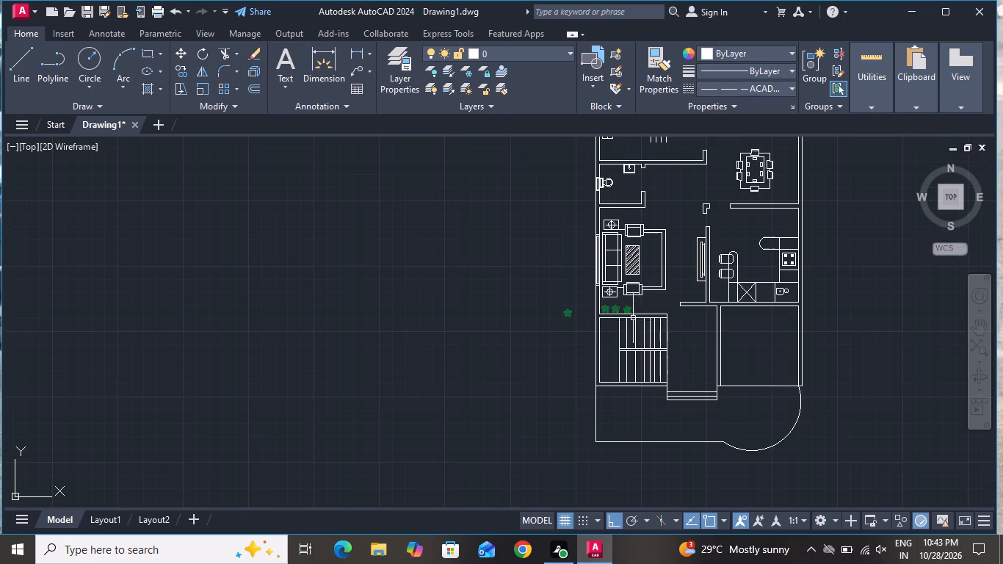
{"action": "scroll", "coordinate": [631, 316], "scroll_direction": "up", "scroll_amount": 2}
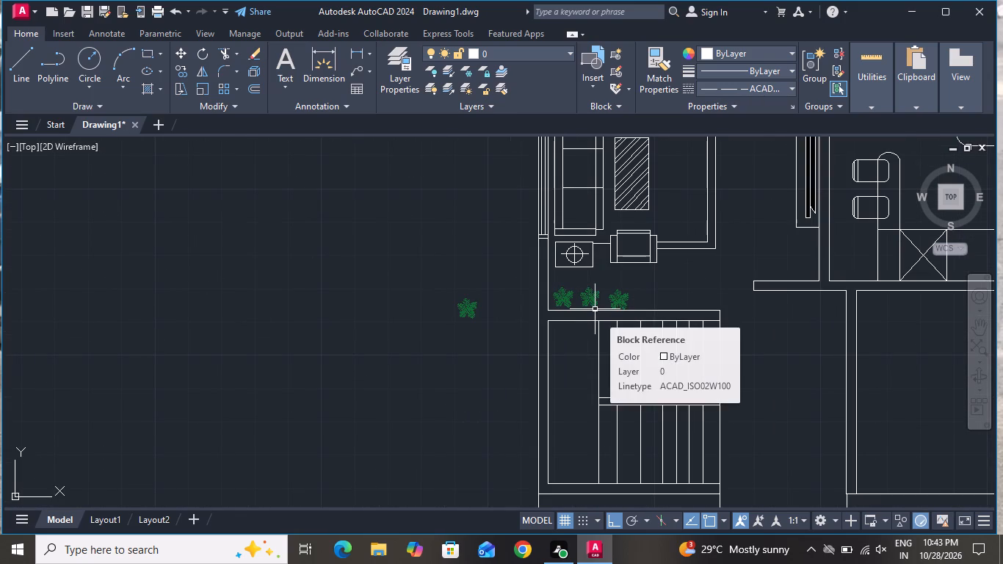
{"action": "scroll", "coordinate": [609, 311], "scroll_direction": "up", "scroll_amount": 2}
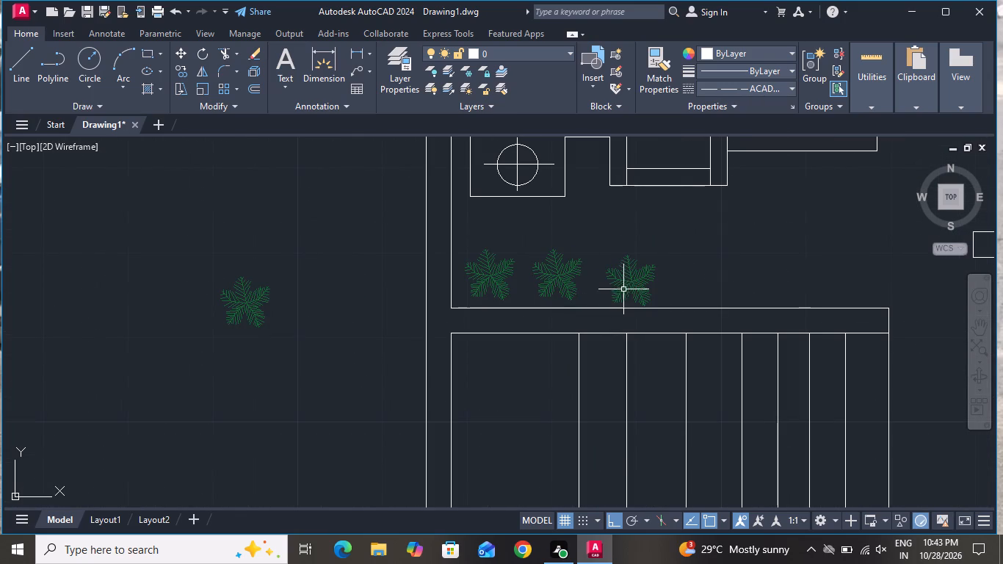
{"action": "left_click", "coordinate": [623, 289]}
{"action": "left_click", "coordinate": [179, 71]}
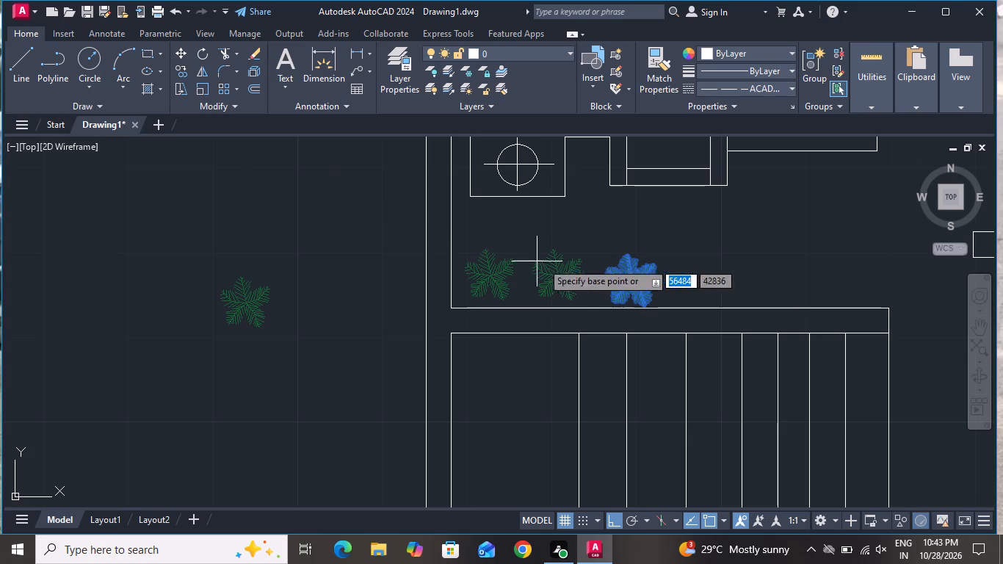
{"action": "left_click", "coordinate": [626, 286]}
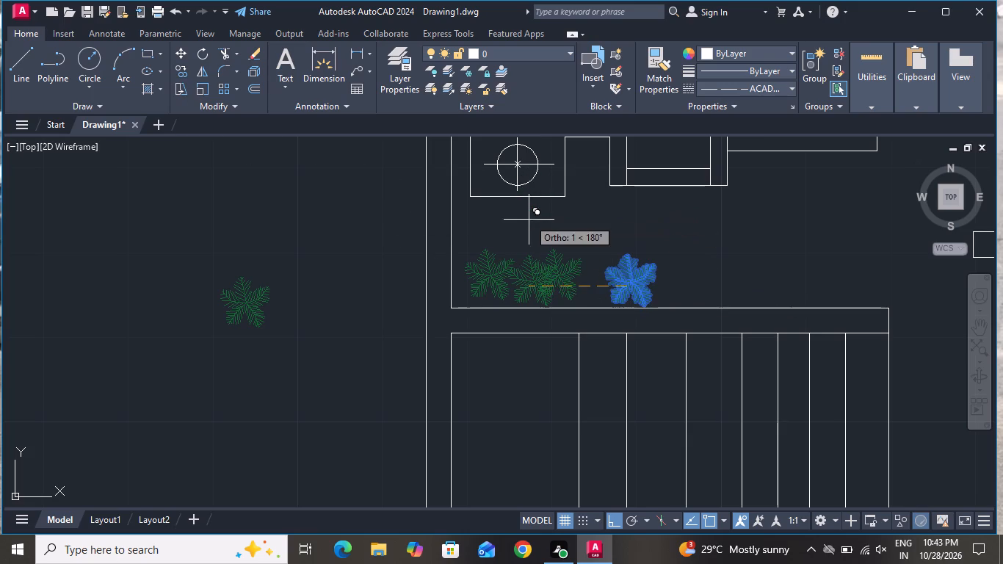
{"action": "left_click", "coordinate": [619, 524]}
{"action": "scroll", "coordinate": [536, 453], "scroll_direction": "down", "scroll_amount": 3}
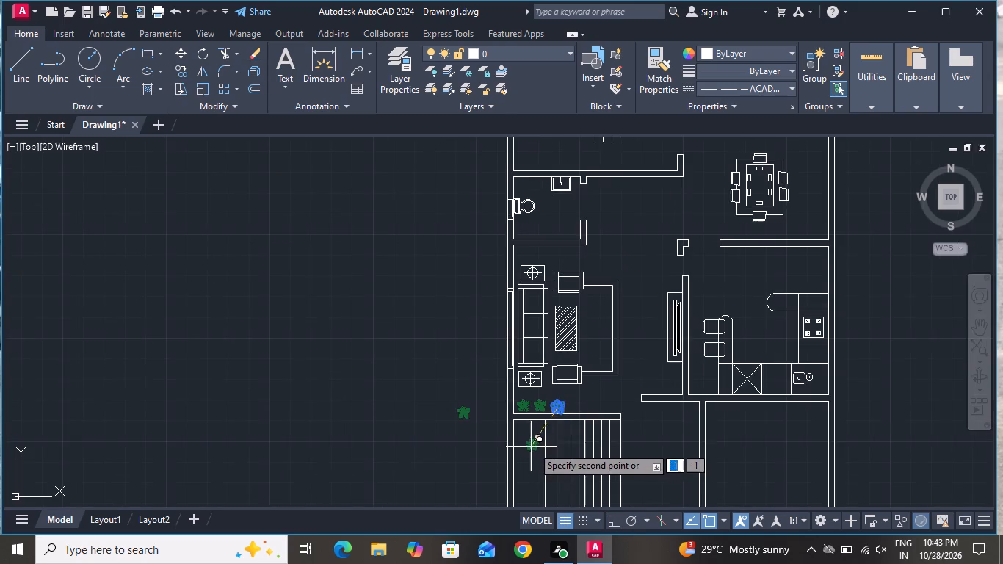
{"action": "scroll", "coordinate": [561, 452], "scroll_direction": "down", "scroll_amount": 3}
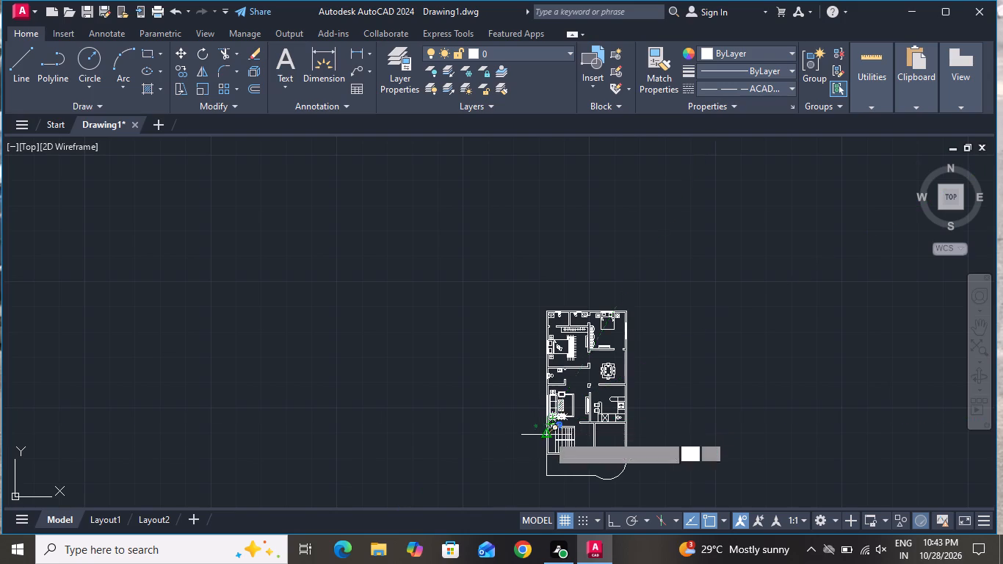
{"action": "scroll", "coordinate": [546, 466], "scroll_direction": "up", "scroll_amount": 6}
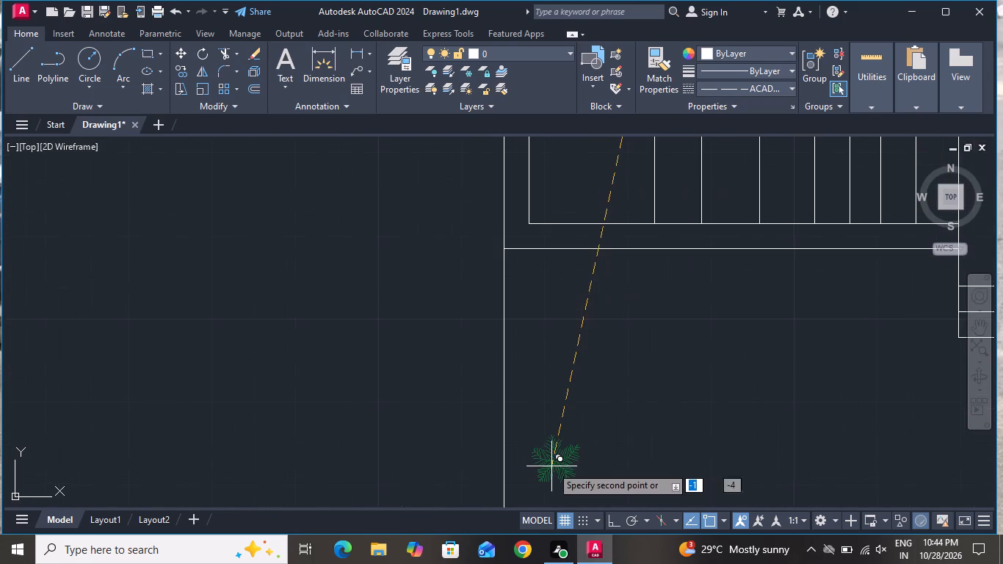
{"action": "left_click", "coordinate": [532, 313]}
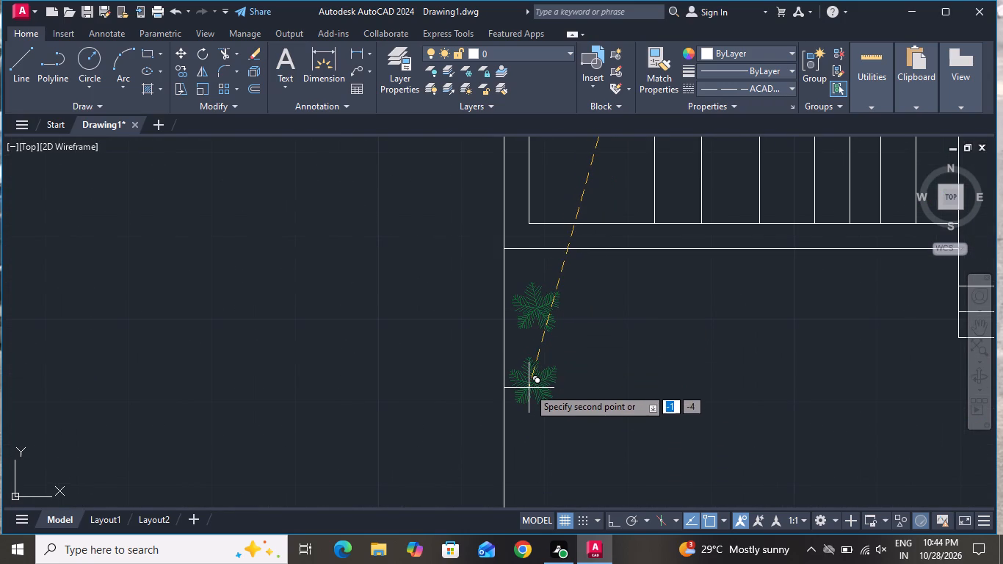
{"action": "left_click", "coordinate": [532, 375]}
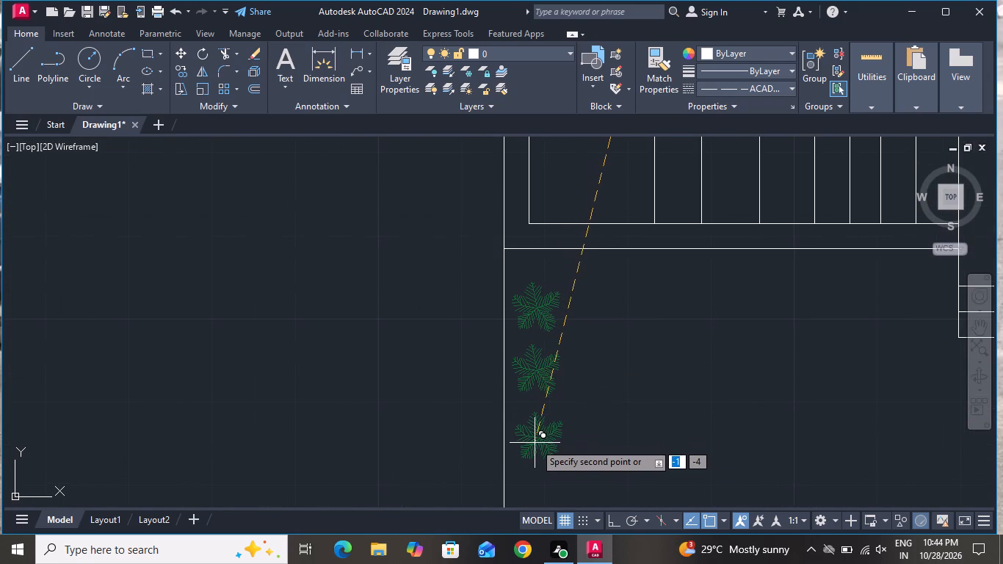
{"action": "left_click", "coordinate": [531, 445]}
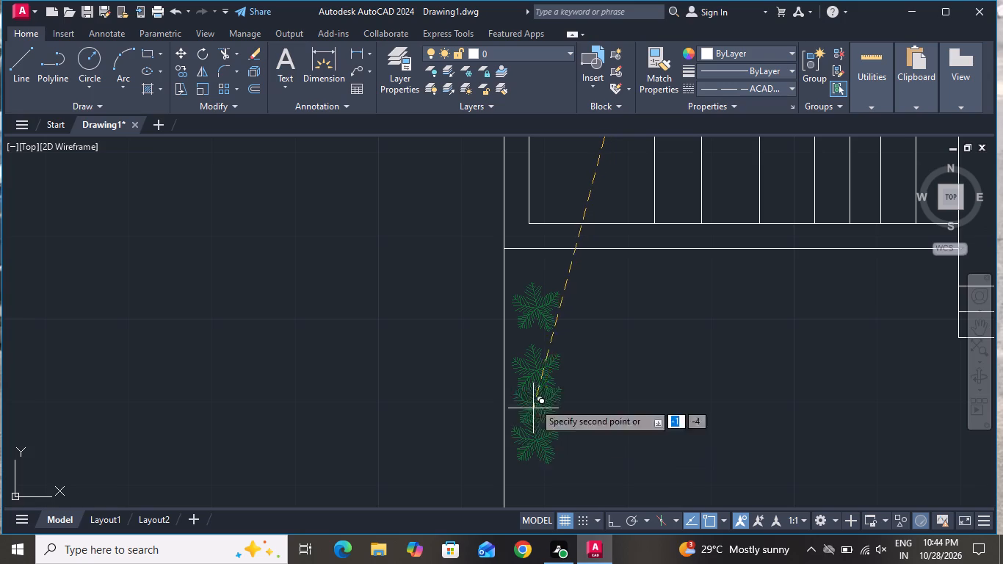
{"action": "scroll", "coordinate": [552, 344], "scroll_direction": "down", "scroll_amount": 2}
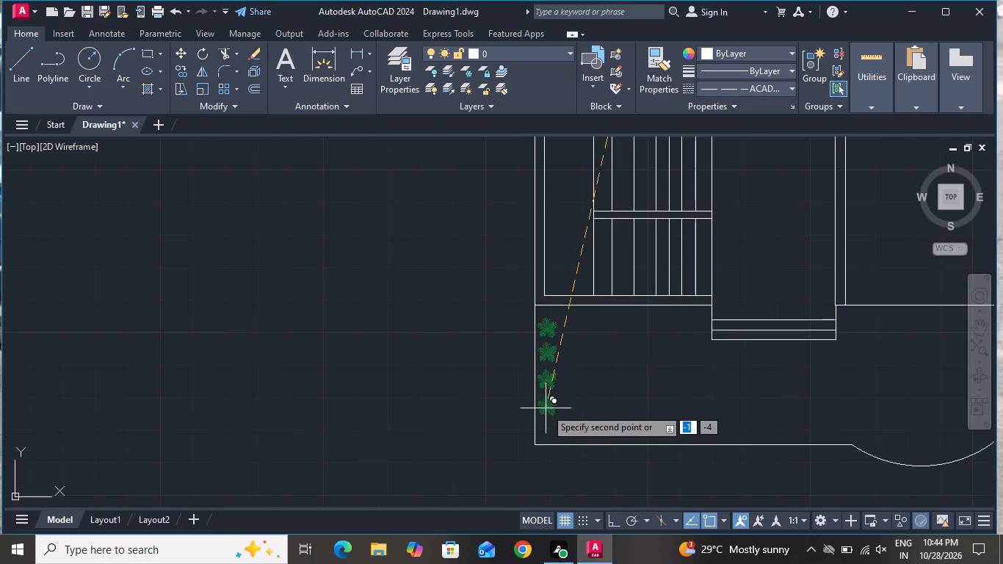
{"action": "left_click", "coordinate": [546, 408]}
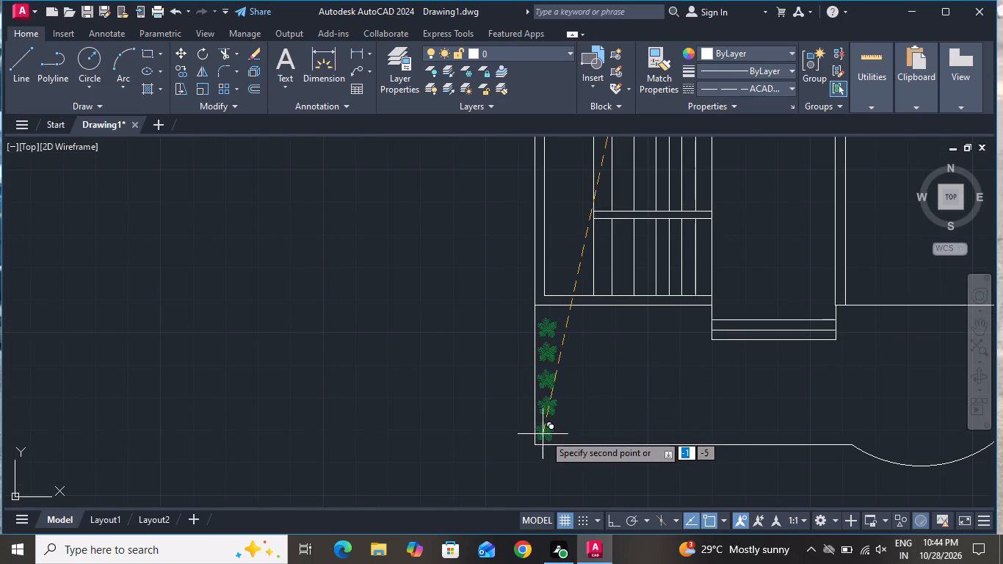
{"action": "left_click", "coordinate": [544, 435]}
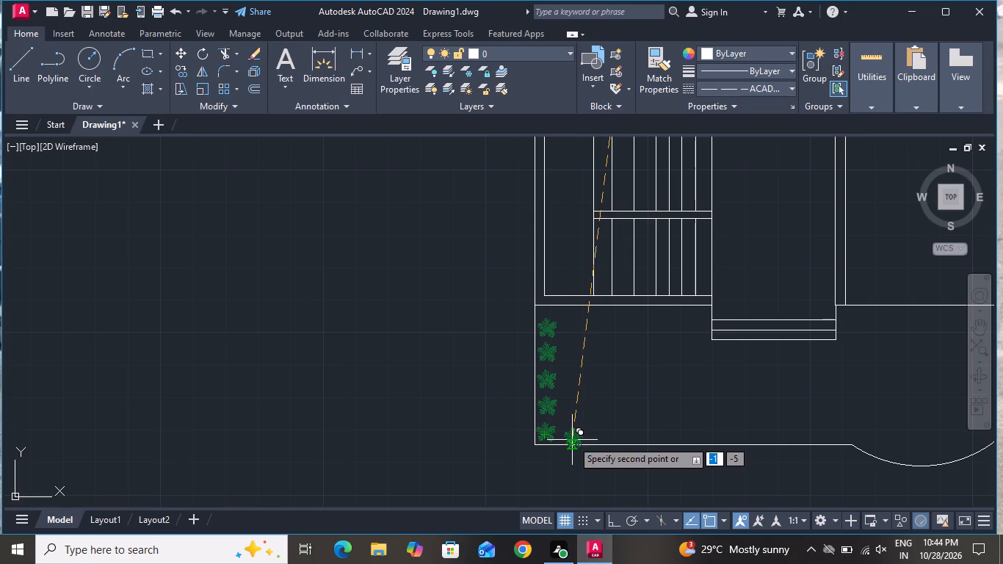
Place five more palm copies in a row along the yard's south boundary, going east from the southwest corner palm.
{"action": "scroll", "coordinate": [572, 440], "scroll_direction": "up", "scroll_amount": 2}
{"action": "left_click", "coordinate": [565, 432]}
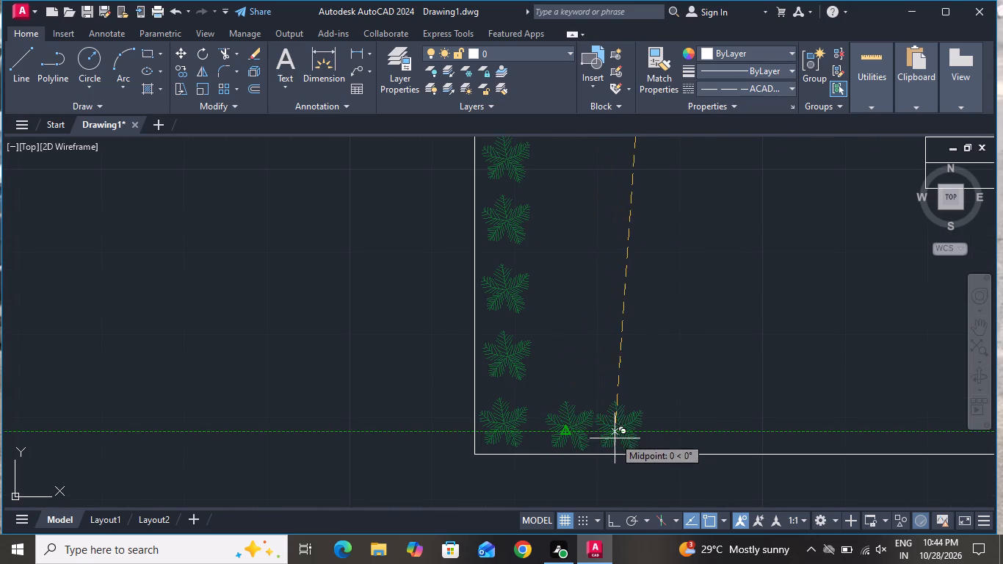
{"action": "left_click", "coordinate": [629, 431]}
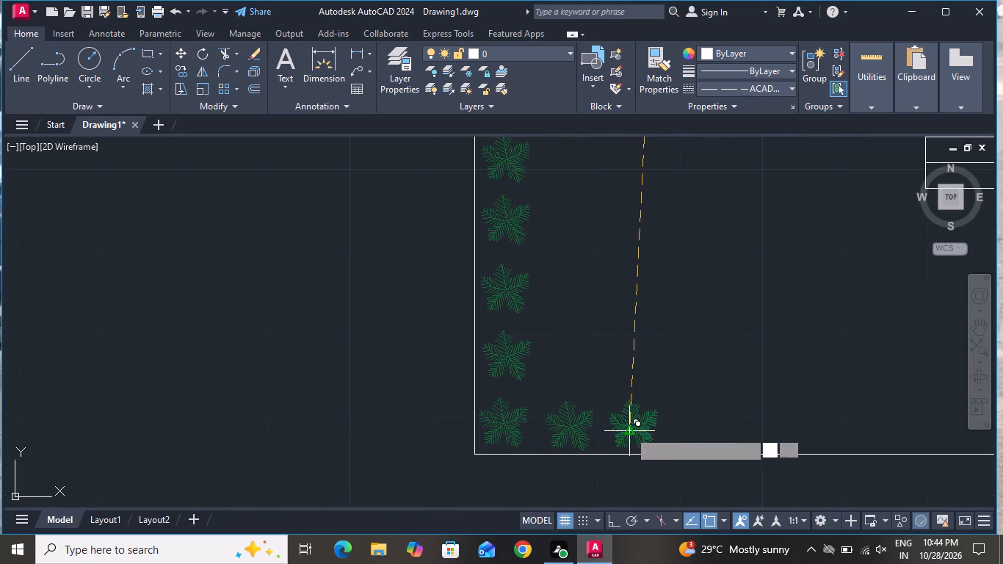
{"action": "left_click", "coordinate": [703, 433]}
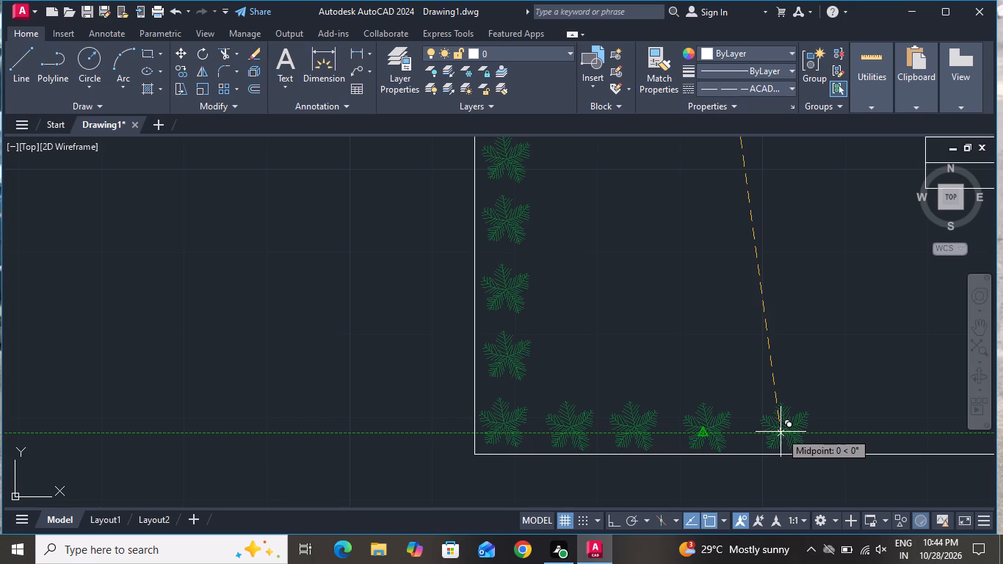
{"action": "left_click", "coordinate": [770, 434]}
{"action": "scroll", "coordinate": [673, 447], "scroll_direction": "down", "scroll_amount": 2}
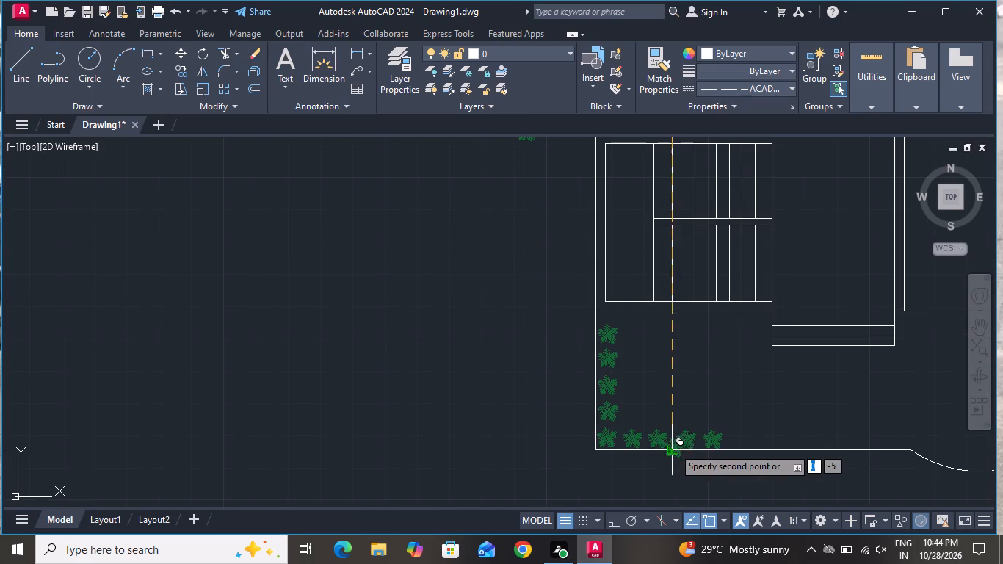
{"action": "scroll", "coordinate": [706, 442], "scroll_direction": "up", "scroll_amount": 1}
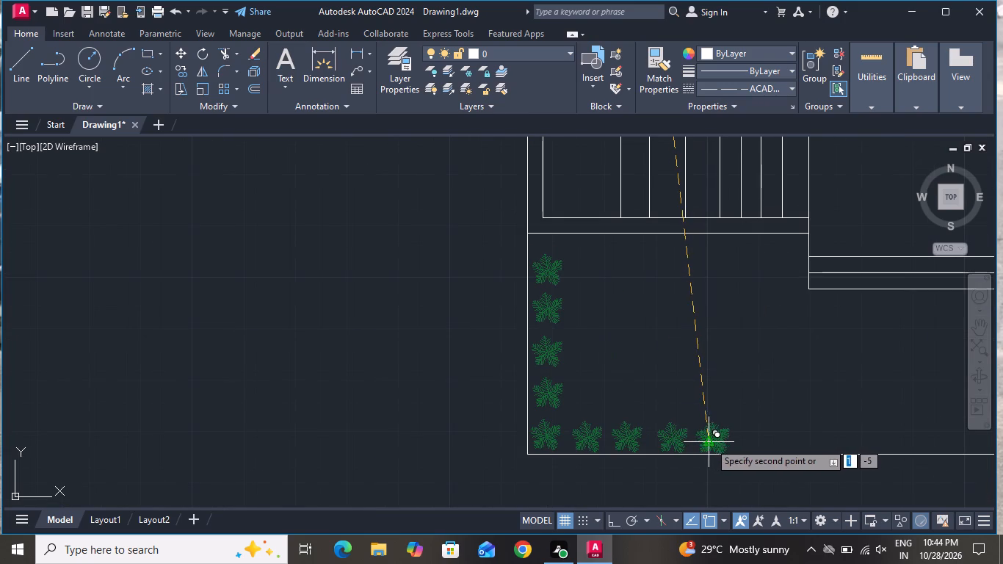
{"action": "scroll", "coordinate": [729, 444], "scroll_direction": "up", "scroll_amount": 2}
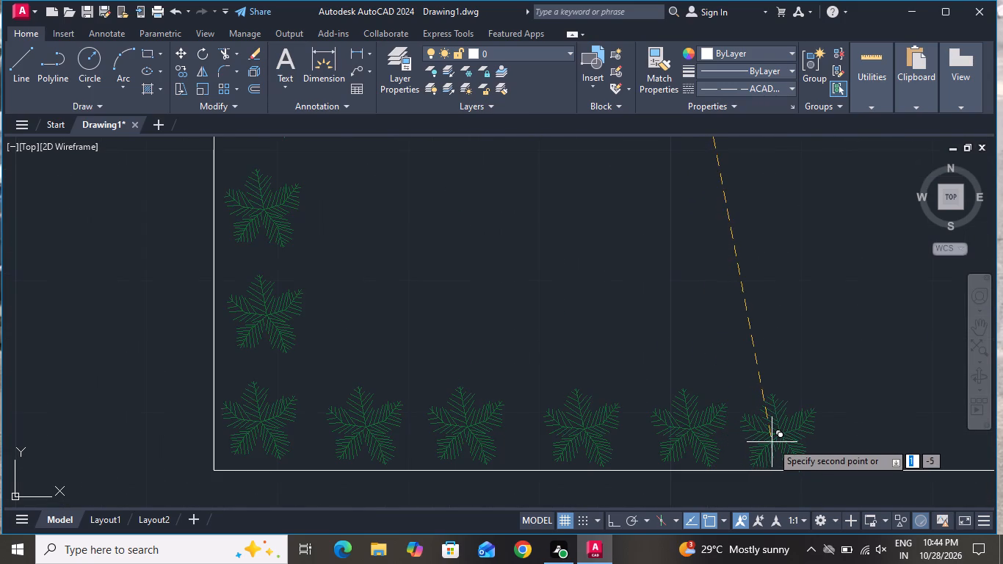
{"action": "left_click", "coordinate": [780, 441]}
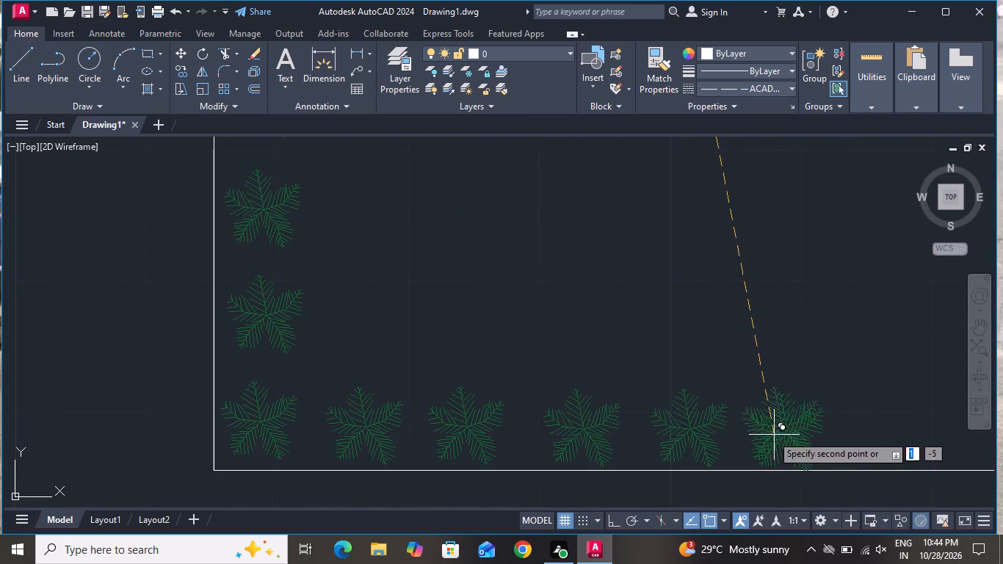
Continue the south boundary row eastward with five more palm copies, ending just short of the curved corner.
{"action": "scroll", "coordinate": [674, 413], "scroll_direction": "down", "scroll_amount": 3}
{"action": "scroll", "coordinate": [708, 416], "scroll_direction": "up", "scroll_amount": 3}
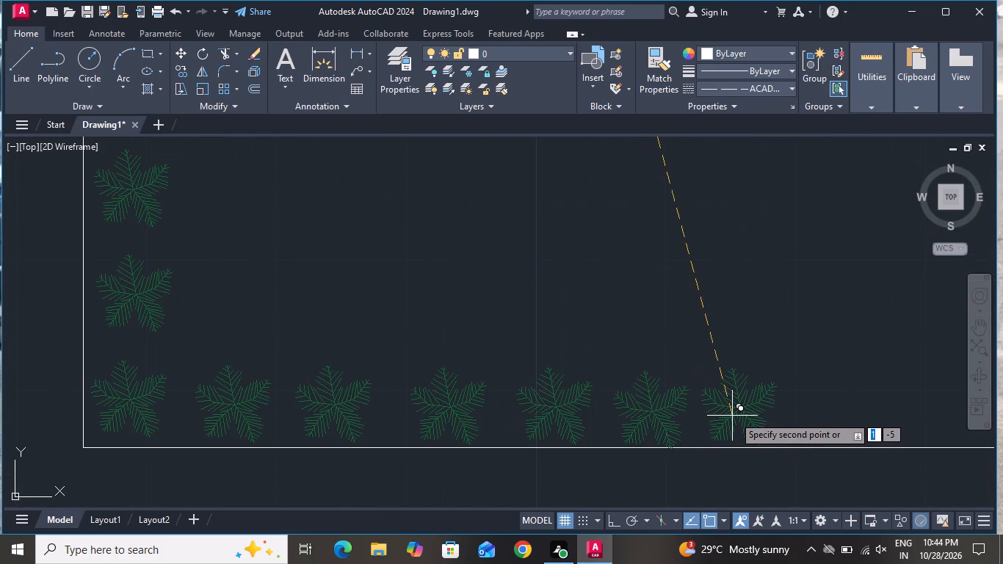
{"action": "left_click", "coordinate": [745, 418]}
{"action": "scroll", "coordinate": [609, 419], "scroll_direction": "down", "scroll_amount": 3}
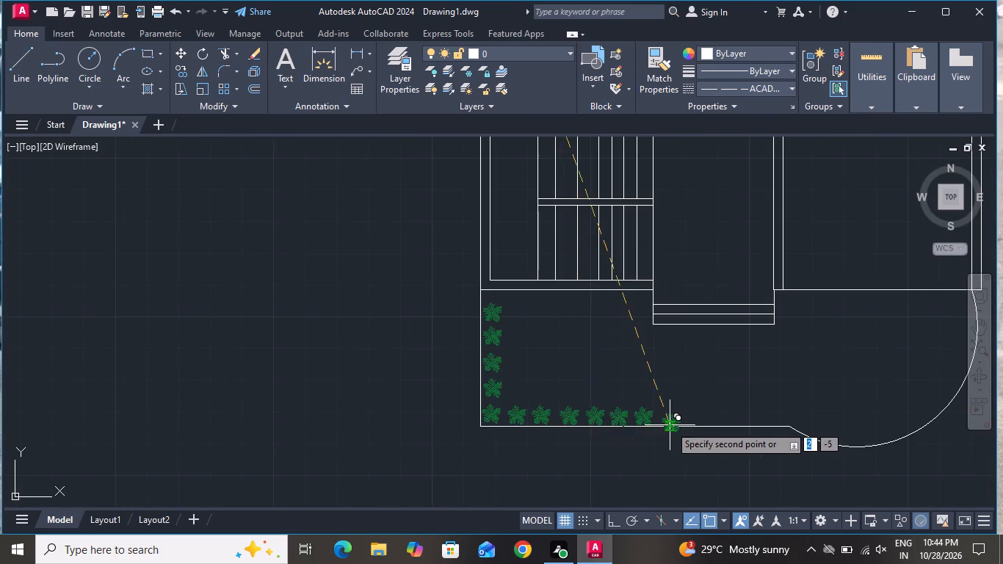
{"action": "scroll", "coordinate": [670, 424], "scroll_direction": "up", "scroll_amount": 4}
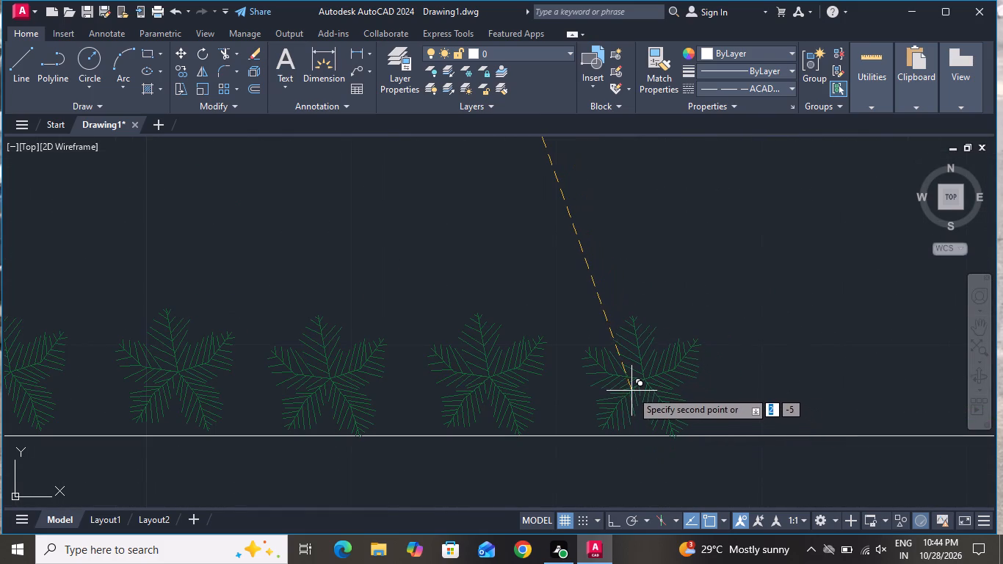
{"action": "left_click", "coordinate": [631, 391]}
{"action": "scroll", "coordinate": [521, 397], "scroll_direction": "down", "scroll_amount": 2}
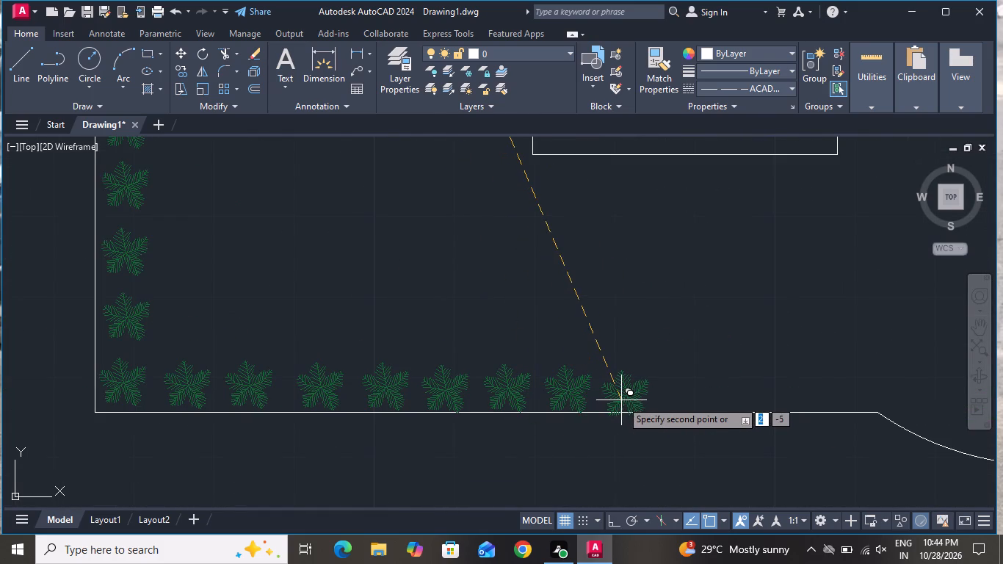
{"action": "left_click", "coordinate": [629, 395]}
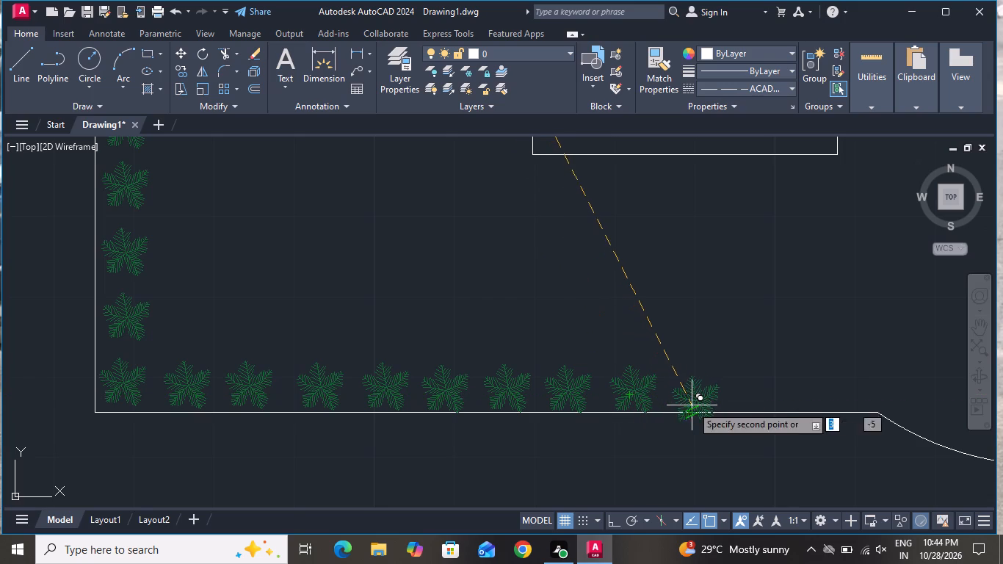
{"action": "left_click", "coordinate": [703, 400]}
{"action": "scroll", "coordinate": [730, 247], "scroll_direction": "down", "scroll_amount": 1}
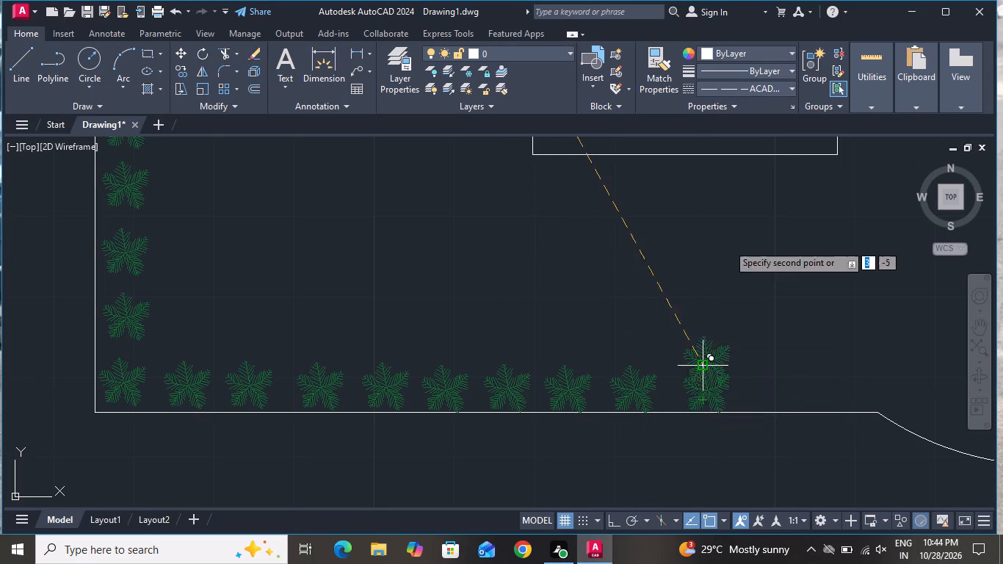
{"action": "scroll", "coordinate": [727, 279], "scroll_direction": "down", "scroll_amount": 2}
{"action": "scroll", "coordinate": [758, 320], "scroll_direction": "up", "scroll_amount": 2}
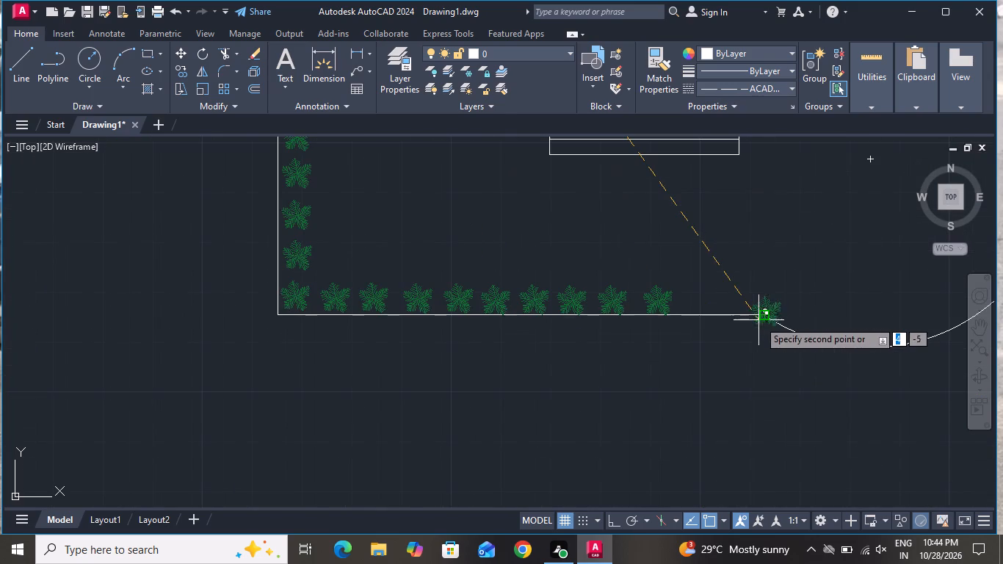
{"action": "left_click", "coordinate": [700, 303]}
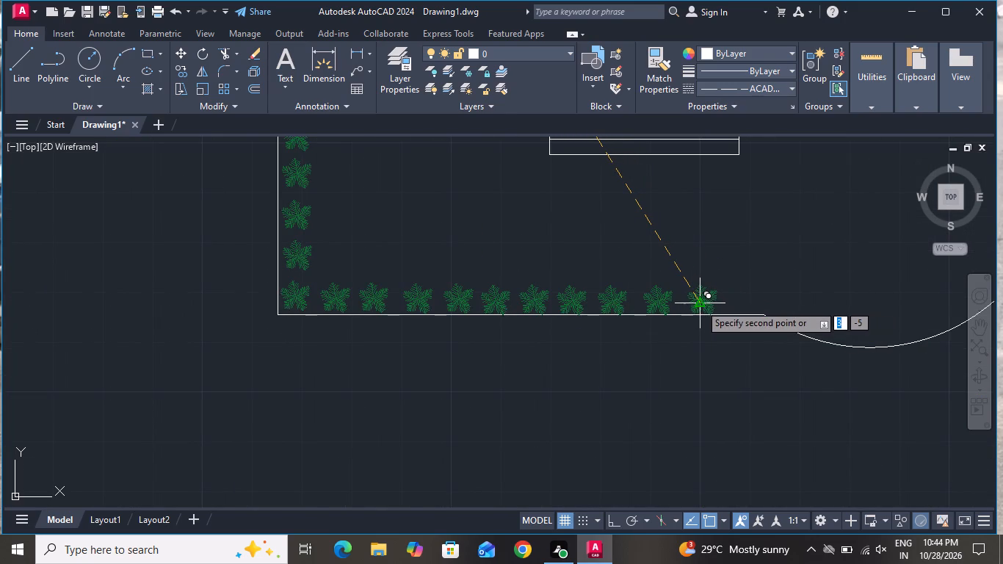
{"action": "right_click", "coordinate": [700, 304]}
{"action": "left_click", "coordinate": [713, 335]}
Draw a small square with Rectangle just inside the southern bulge of the yard's curved boundary.
{"action": "scroll", "coordinate": [645, 393], "scroll_direction": "down", "scroll_amount": 2}
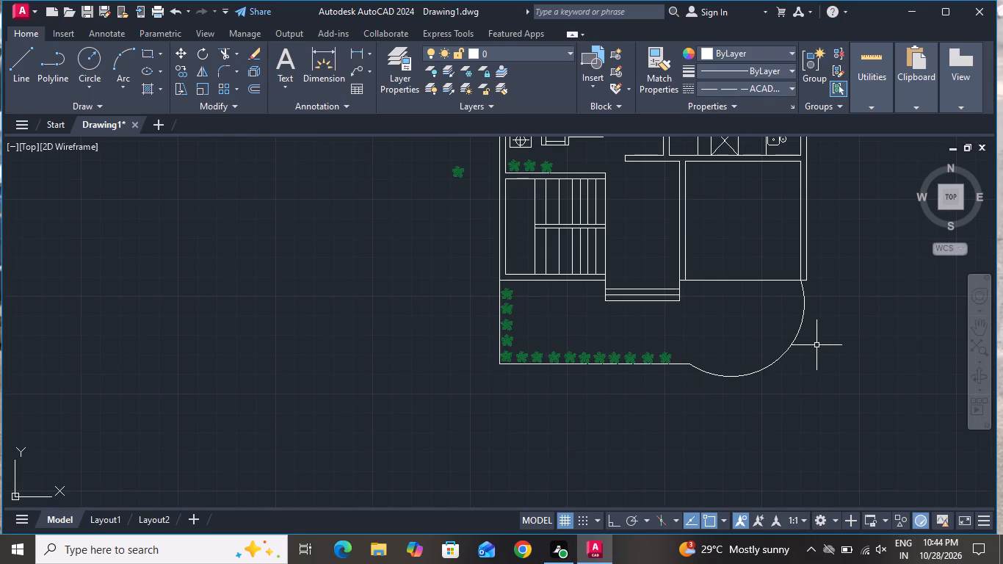
{"action": "left_click", "coordinate": [144, 50]}
{"action": "scroll", "coordinate": [748, 387], "scroll_direction": "up", "scroll_amount": 2}
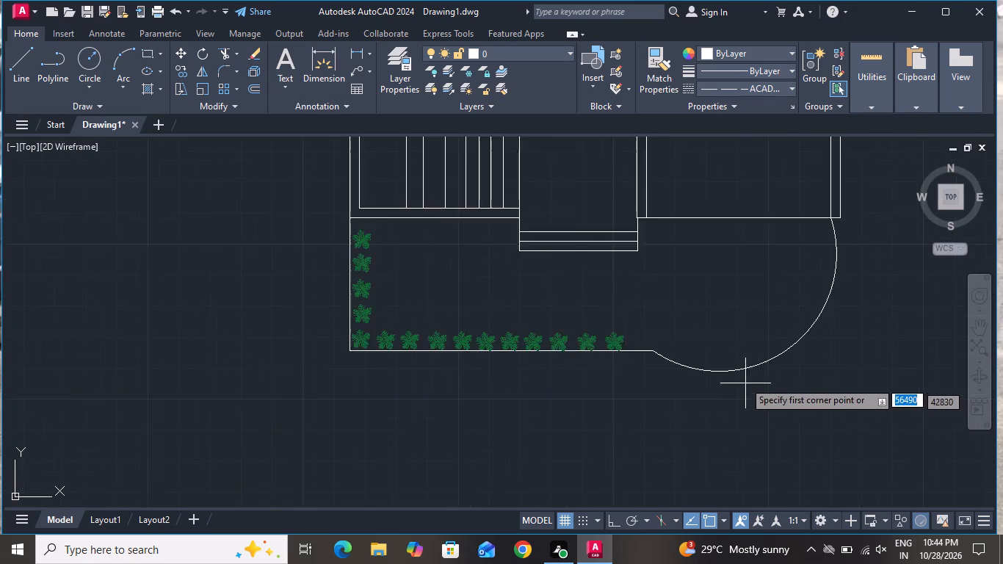
{"action": "left_click", "coordinate": [735, 362]}
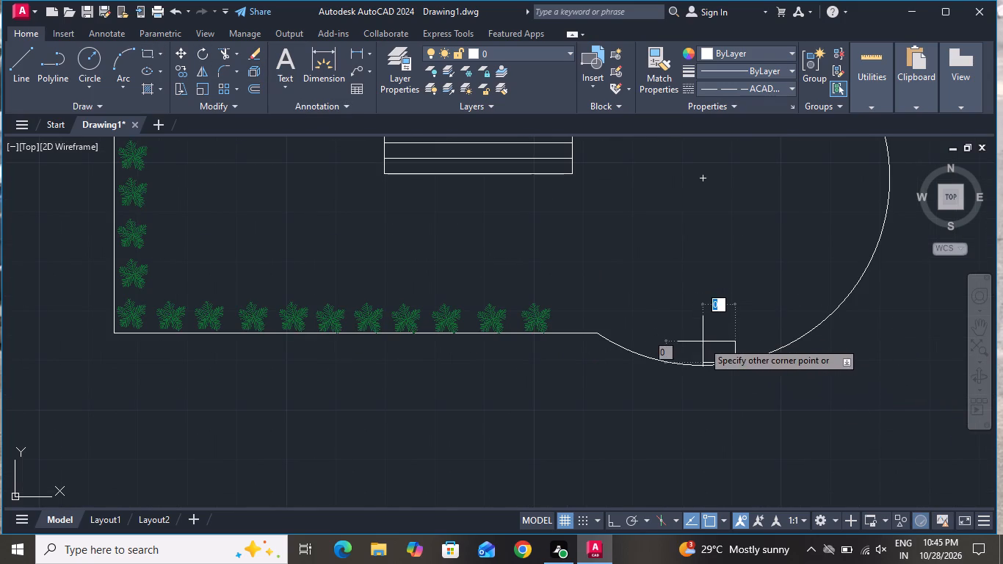
{"action": "left_click", "coordinate": [714, 342]}
Finish the small square inside the southern bulge and copy it once to the east side of the yard's curved boundary.
{"action": "left_click", "coordinate": [729, 341]}
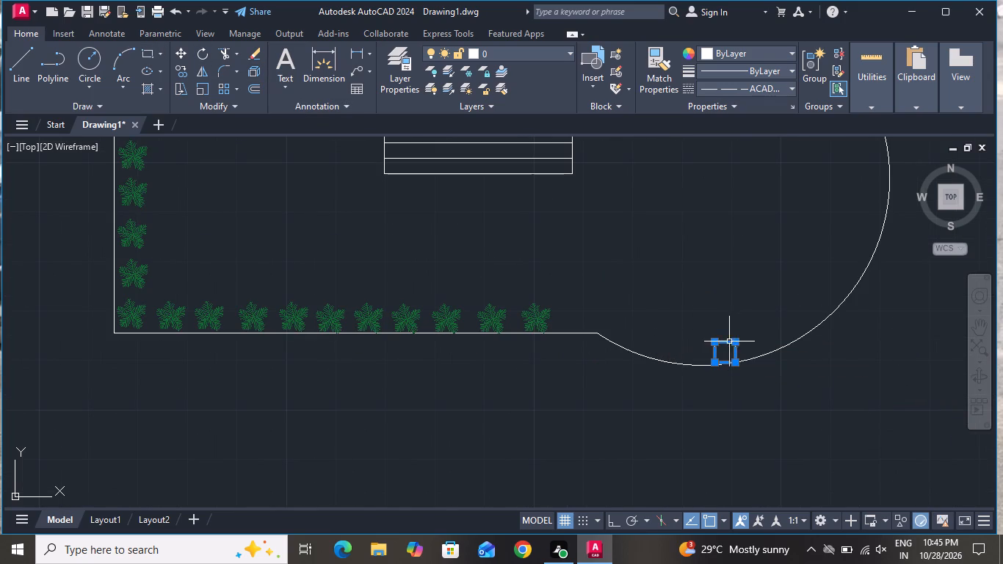
{"action": "left_click", "coordinate": [176, 70]}
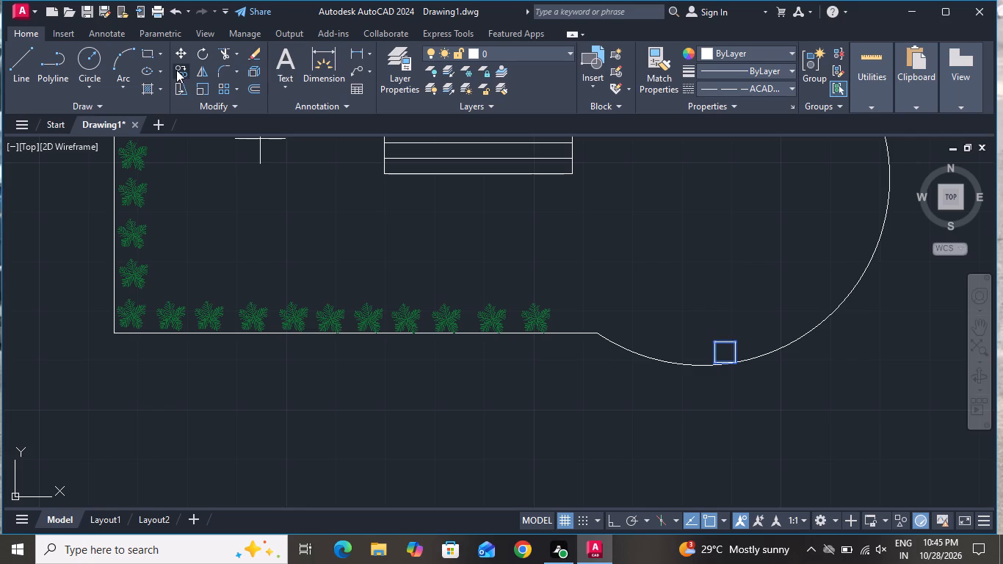
{"action": "left_click", "coordinate": [717, 350]}
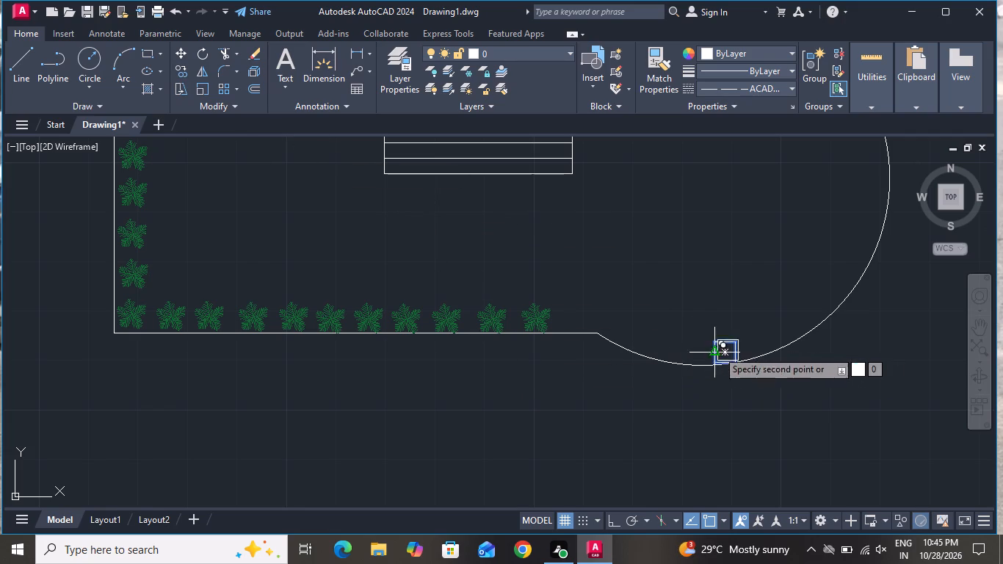
{"action": "left_click", "coordinate": [866, 204]}
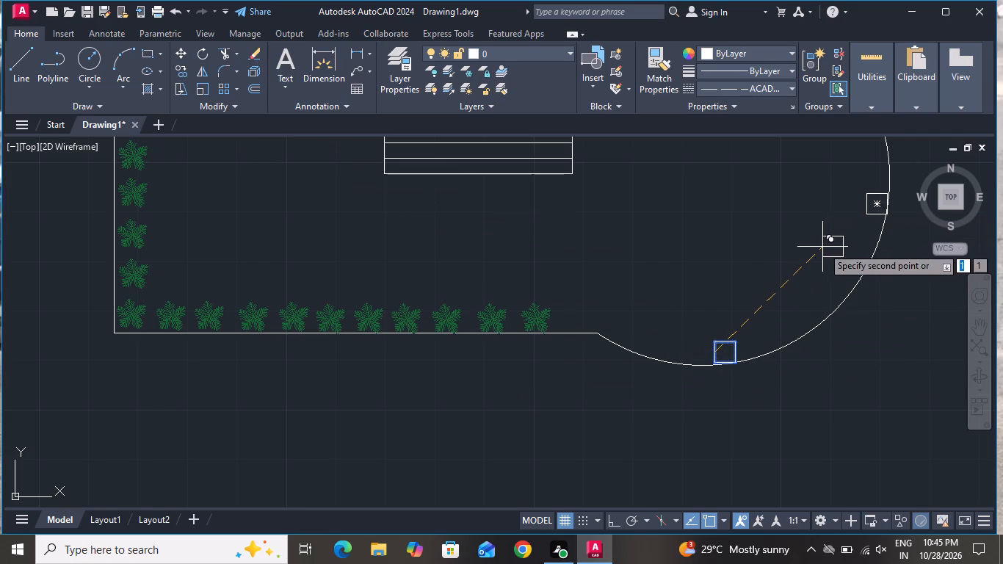
{"action": "right_click_drag", "start_coordinate": [822, 247], "coordinate": [816, 256]}
{"action": "left_click", "coordinate": [871, 289]}
{"action": "left_click", "coordinate": [863, 275]}
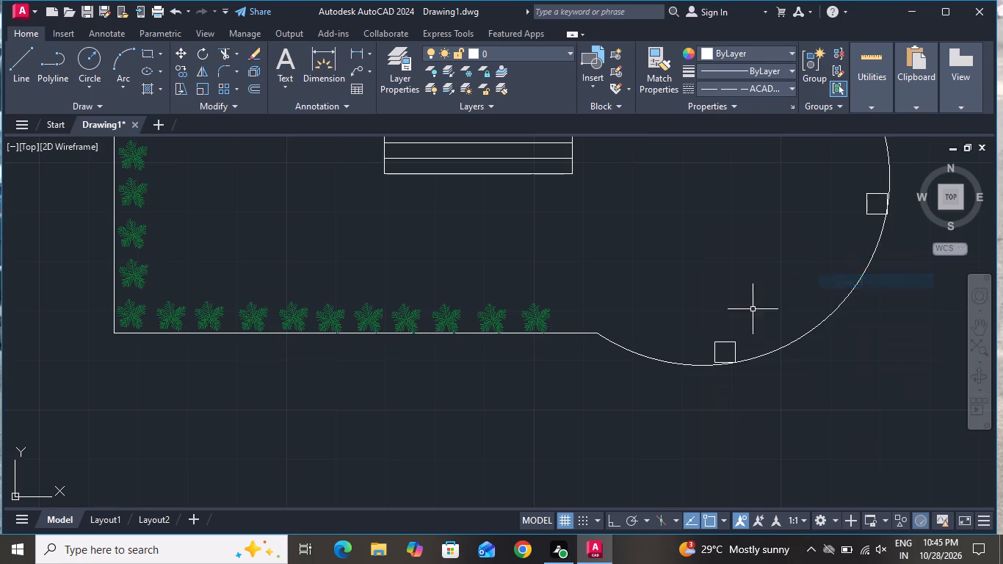
Insert the Vehicles - Imperial block from the architectural tool palette into the empty area west of the house.
{"action": "scroll", "coordinate": [741, 324], "scroll_direction": "down", "scroll_amount": 4}
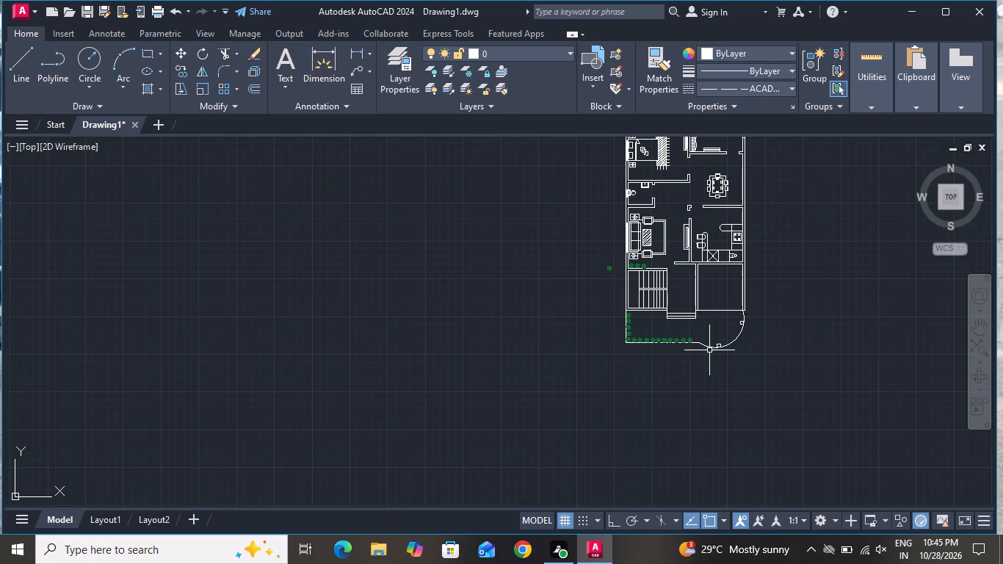
{"action": "type", "text": "tp"}
{"action": "key", "text": "space"}
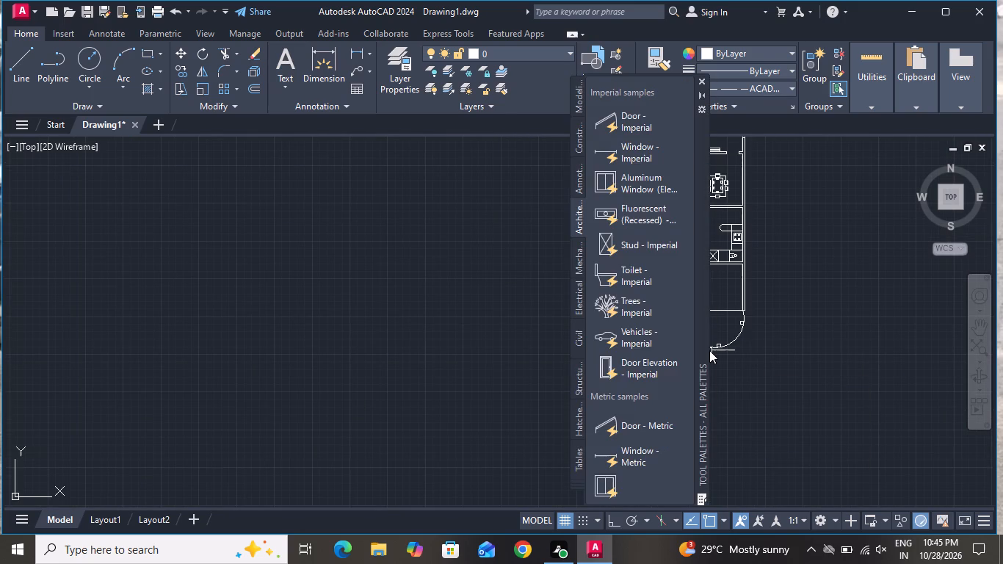
{"action": "left_click", "coordinate": [658, 339]}
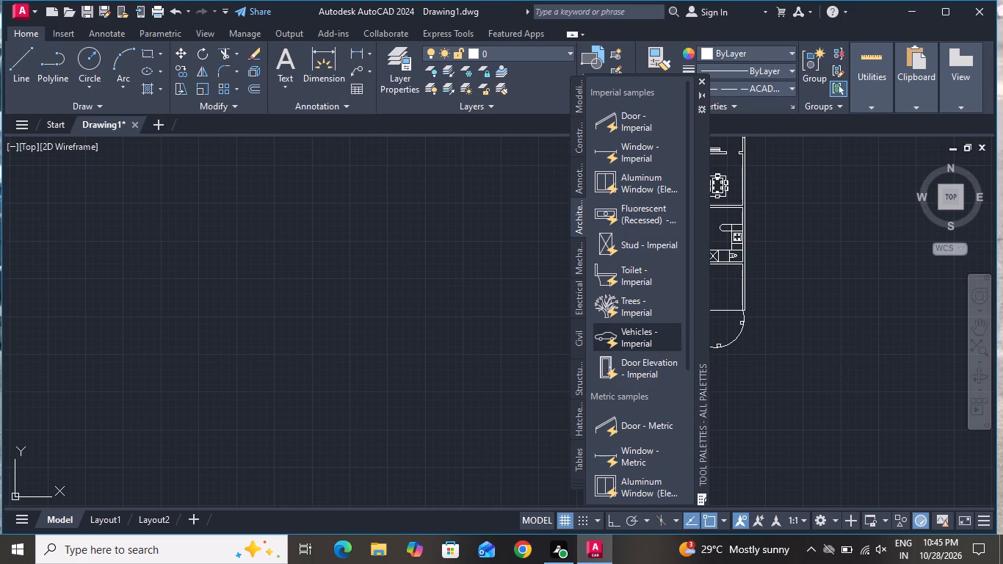
{"action": "left_click", "coordinate": [468, 317]}
{"action": "left_click", "coordinate": [705, 79]}
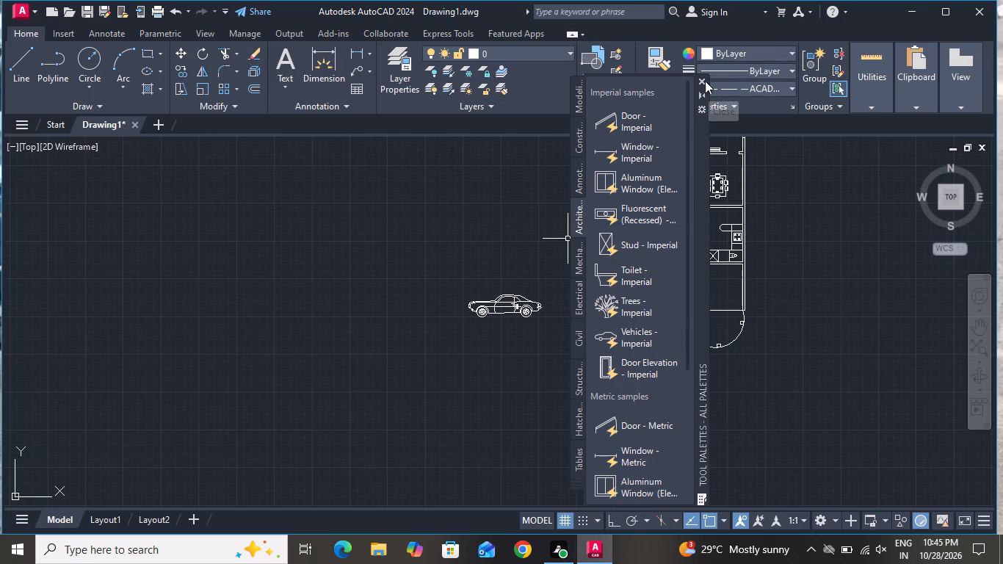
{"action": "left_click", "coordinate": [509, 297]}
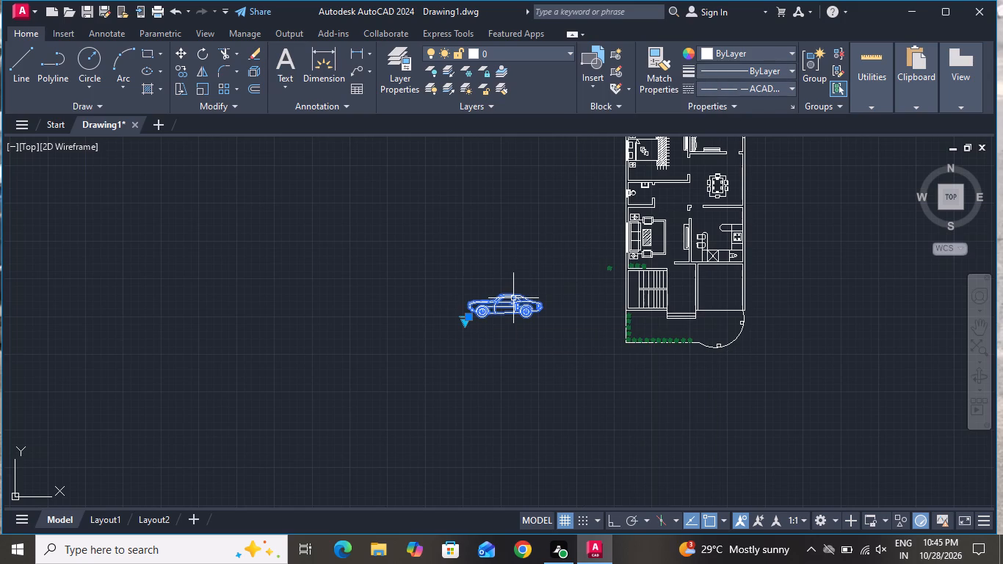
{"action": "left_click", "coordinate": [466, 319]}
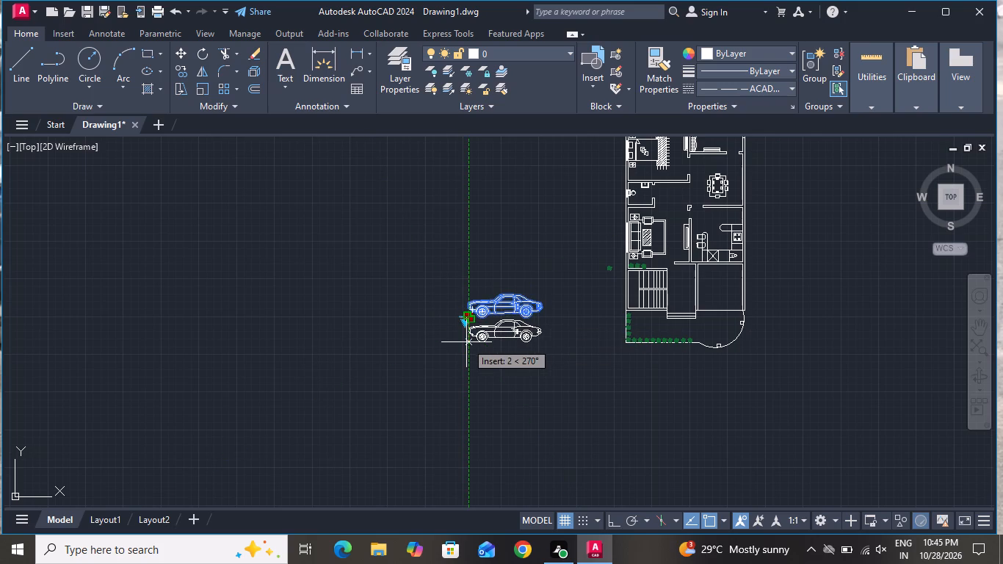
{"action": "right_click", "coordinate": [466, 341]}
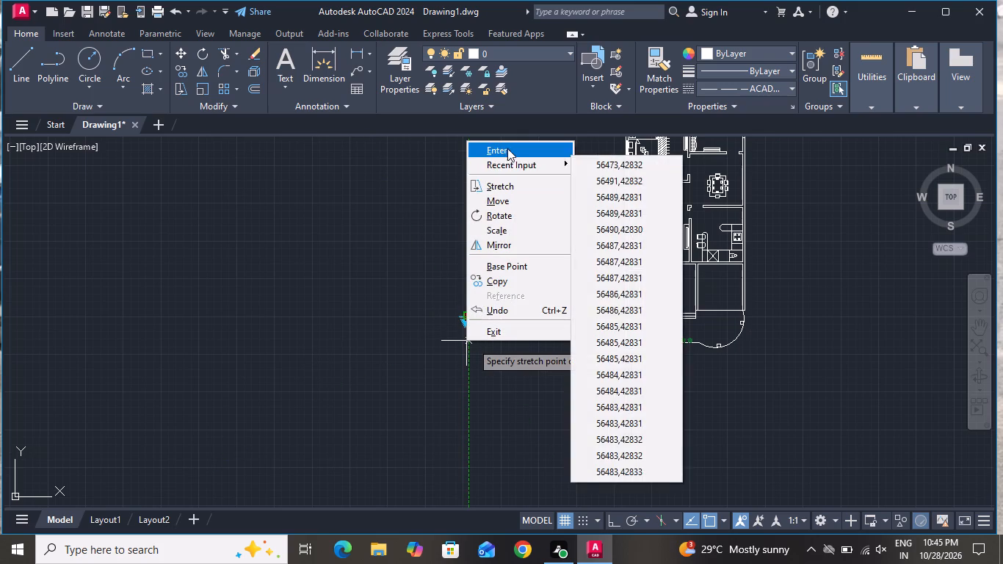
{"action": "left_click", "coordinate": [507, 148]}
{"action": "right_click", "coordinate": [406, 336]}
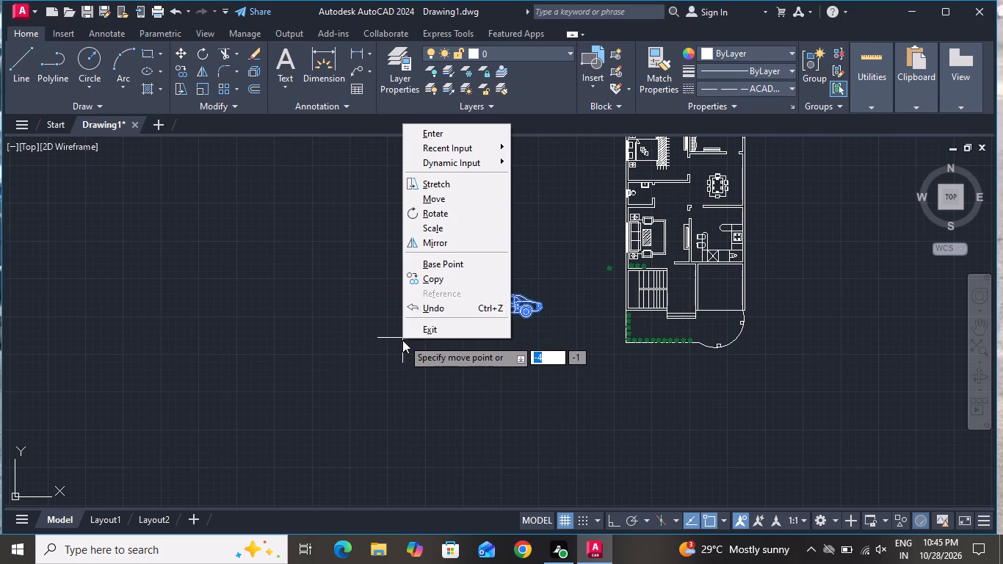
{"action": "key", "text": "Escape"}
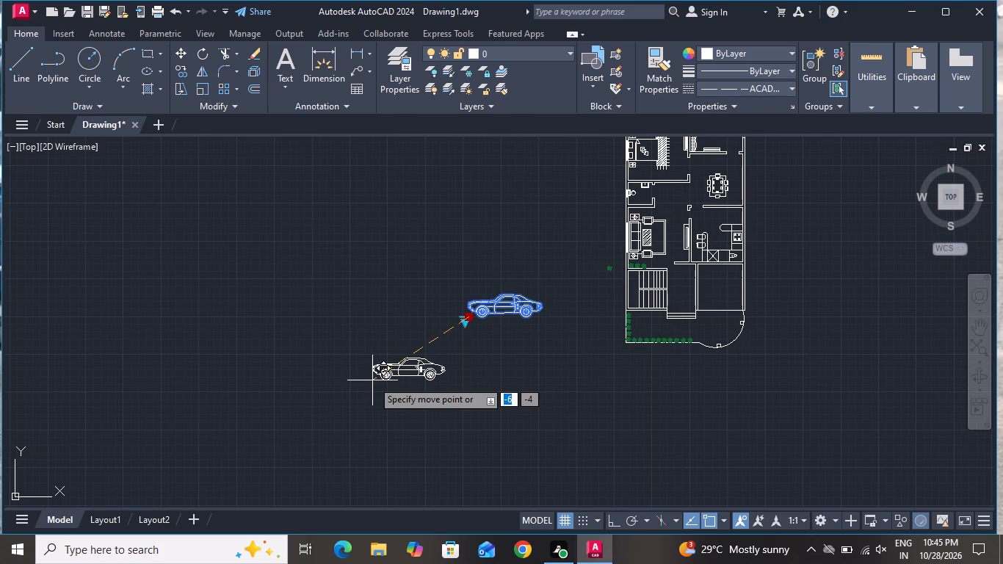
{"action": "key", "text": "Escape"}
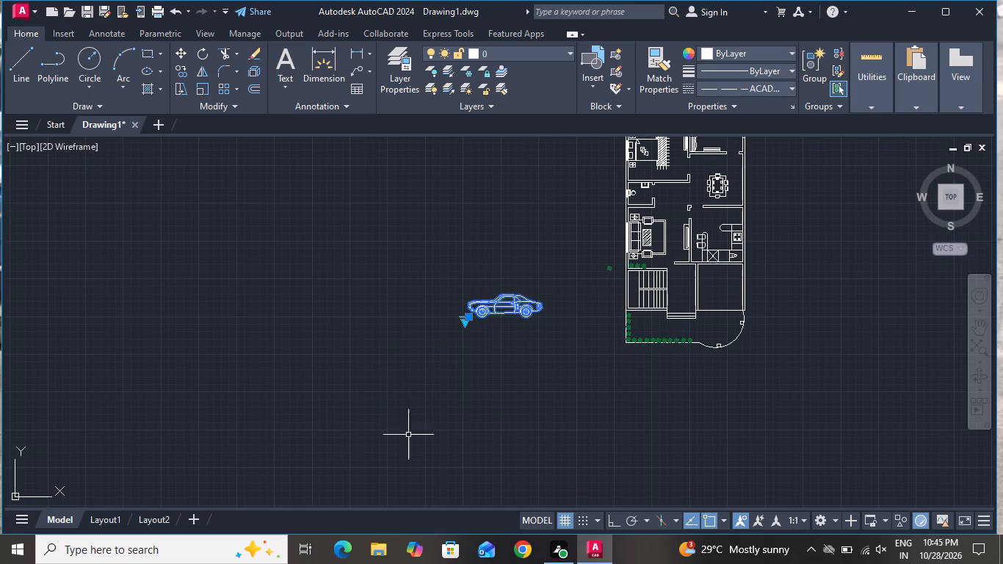
Switch the inserted vehicle block's view to Sports Car (Top).
{"action": "scroll", "coordinate": [463, 311], "scroll_direction": "up", "scroll_amount": 4}
{"action": "left_click", "coordinate": [455, 347]}
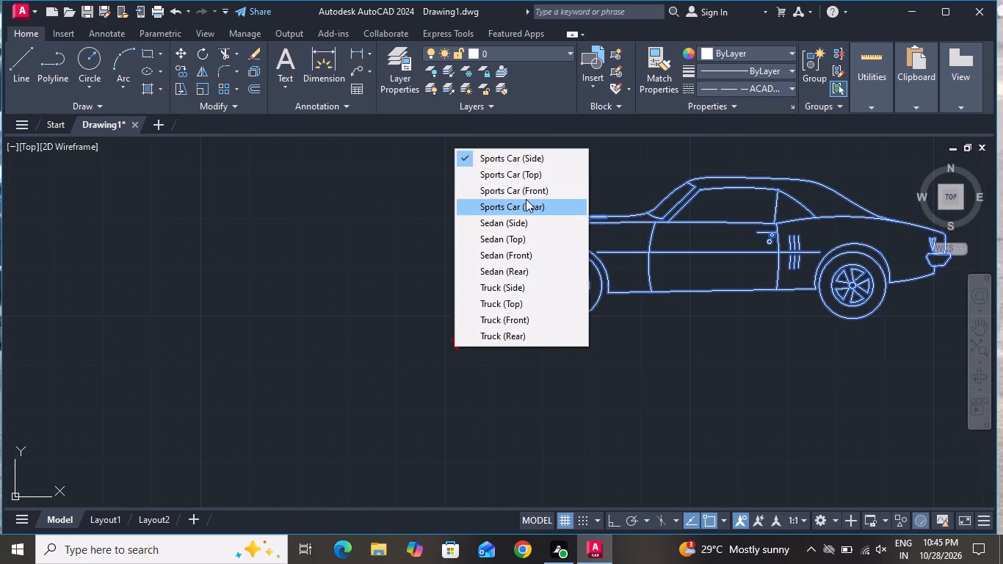
{"action": "left_click", "coordinate": [532, 178]}
Rotate the car a quarter turn about its rear corner with Ortho on, so its front faces north.
{"action": "scroll", "coordinate": [517, 238], "scroll_direction": "down", "scroll_amount": 3}
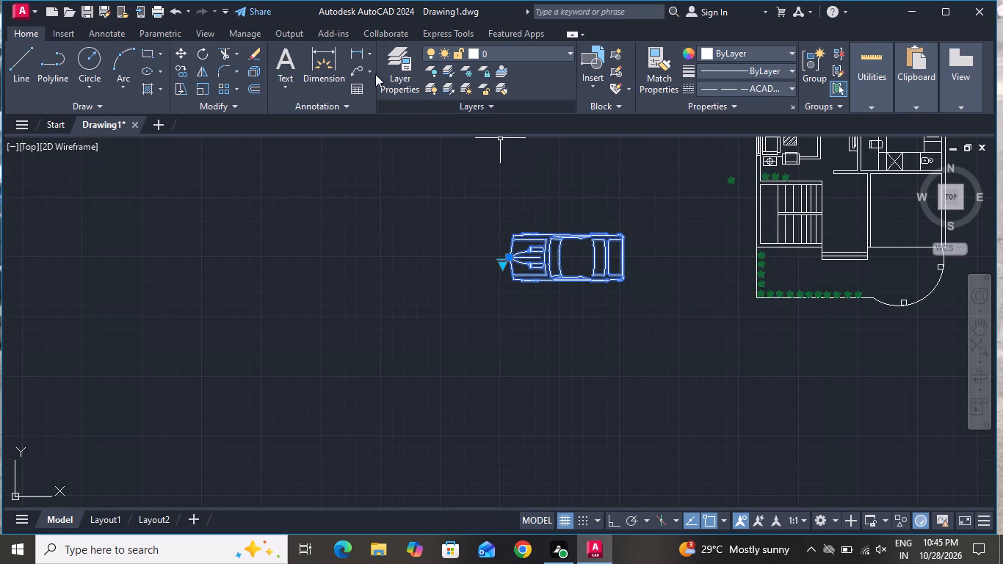
{"action": "left_click", "coordinate": [201, 51]}
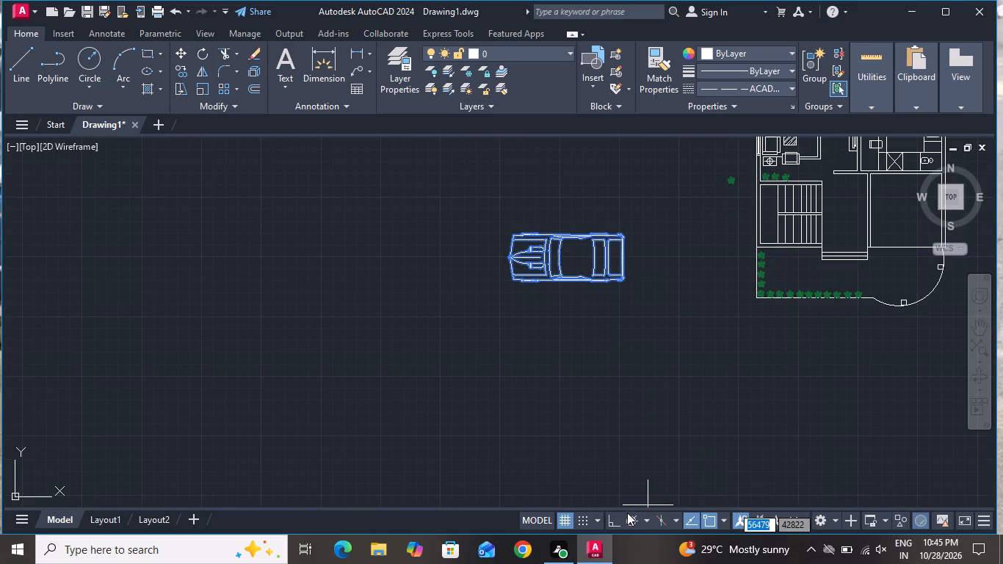
{"action": "left_click", "coordinate": [618, 518]}
{"action": "left_click", "coordinate": [626, 232]}
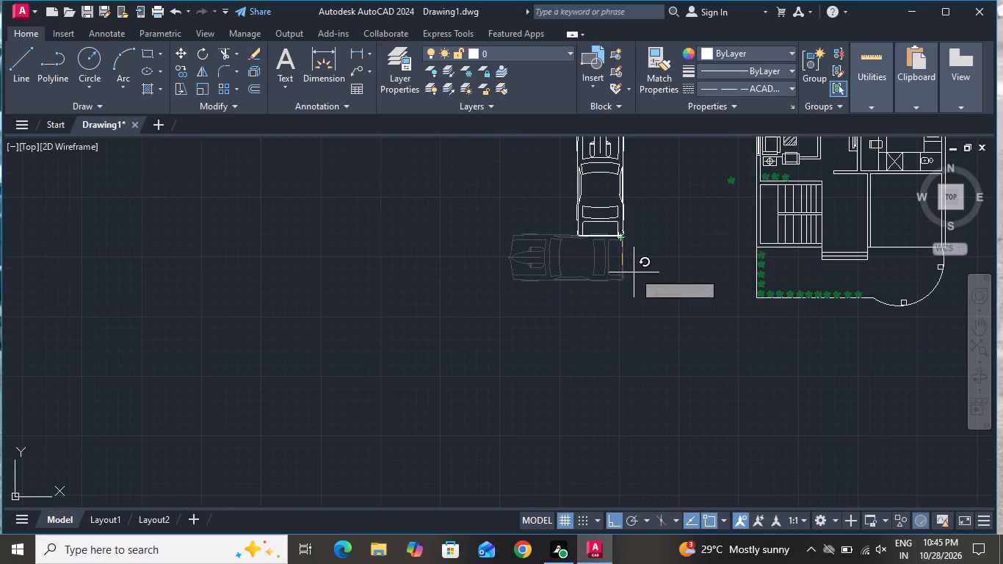
{"action": "left_click", "coordinate": [634, 279]}
Scale the car down freehand to a bit over a third of its size, so it fits the empty southeast room.
{"action": "scroll", "coordinate": [638, 328], "scroll_direction": "down", "scroll_amount": 2}
{"action": "left_click", "coordinate": [646, 237]}
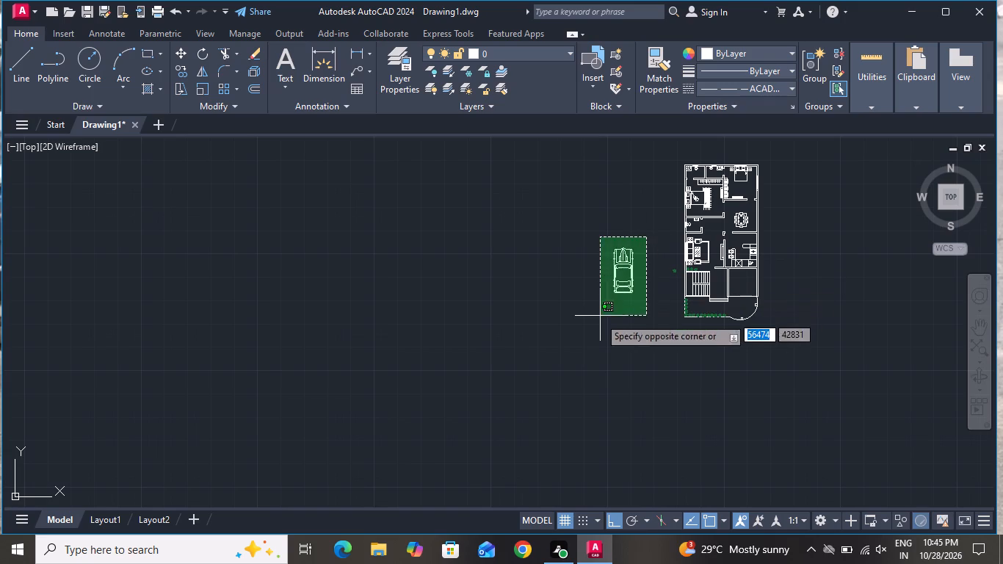
{"action": "left_click", "coordinate": [598, 318]}
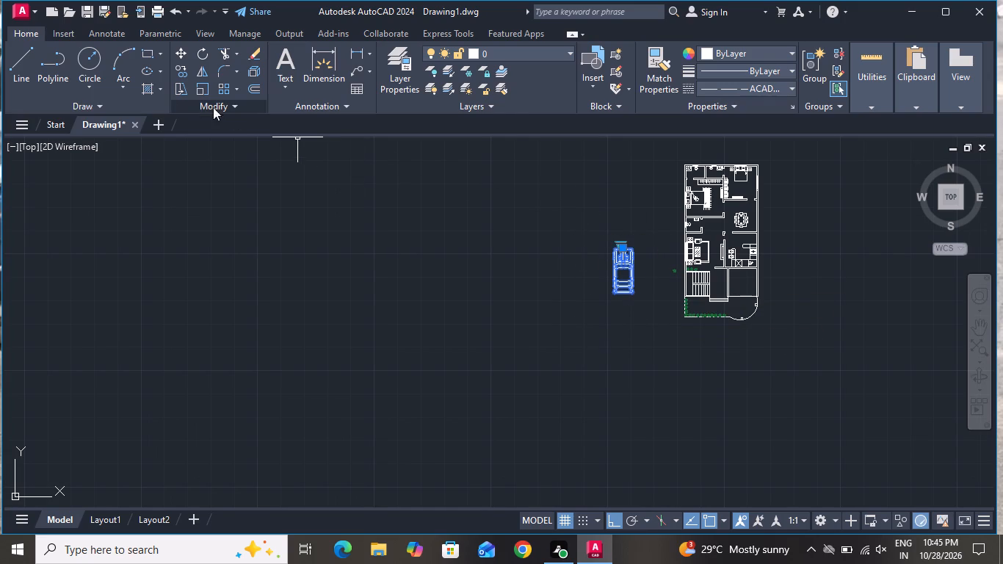
{"action": "left_click", "coordinate": [200, 90]}
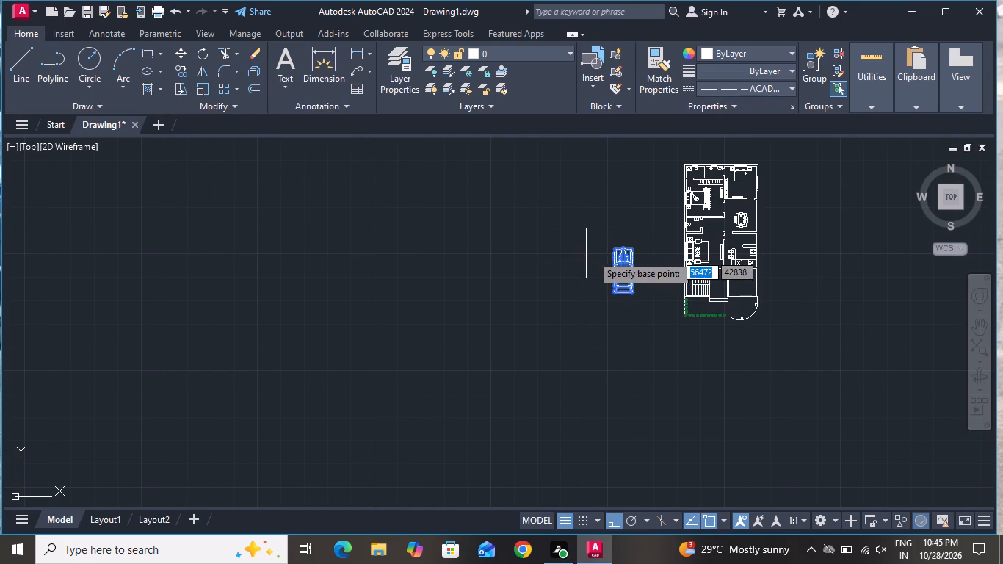
{"action": "scroll", "coordinate": [662, 272], "scroll_direction": "up", "scroll_amount": 2}
{"action": "left_click", "coordinate": [573, 272]}
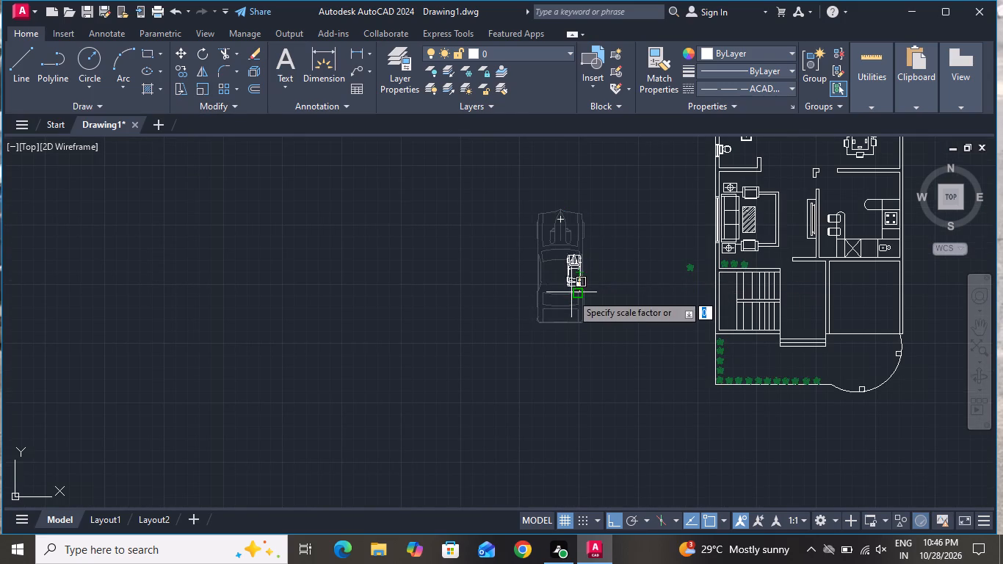
{"action": "left_click", "coordinate": [571, 298]}
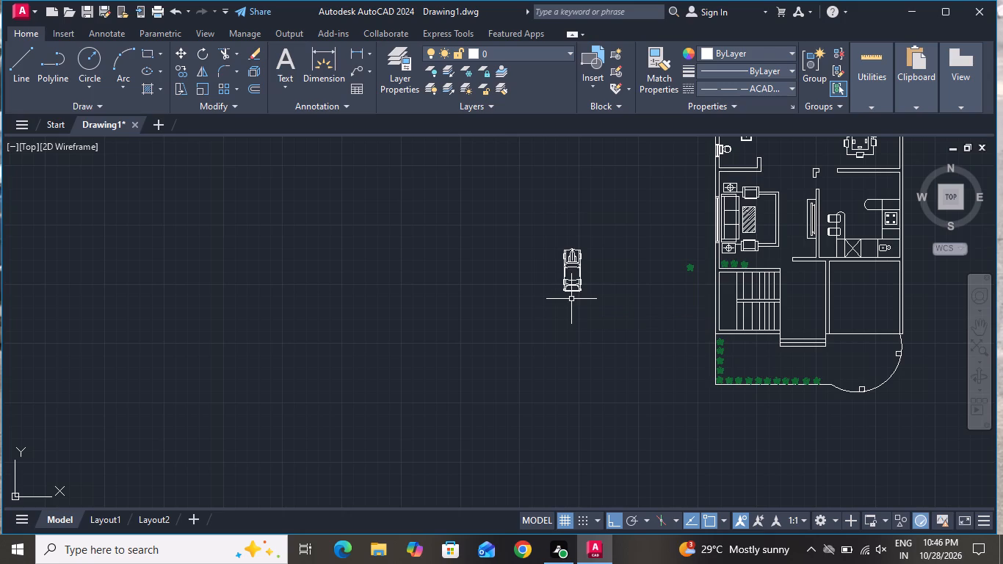
Move the car, with Ortho off, into the middle of the empty southeast room above the curved front yard.
{"action": "left_click", "coordinate": [592, 240]}
{"action": "left_click", "coordinate": [551, 302]}
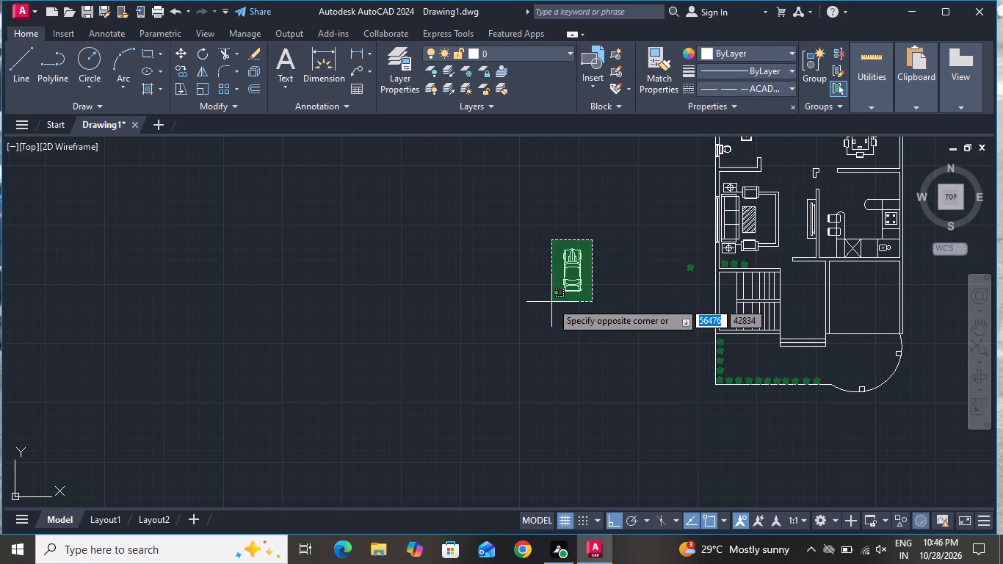
{"action": "left_click", "coordinate": [184, 48]}
{"action": "left_click", "coordinate": [579, 272]}
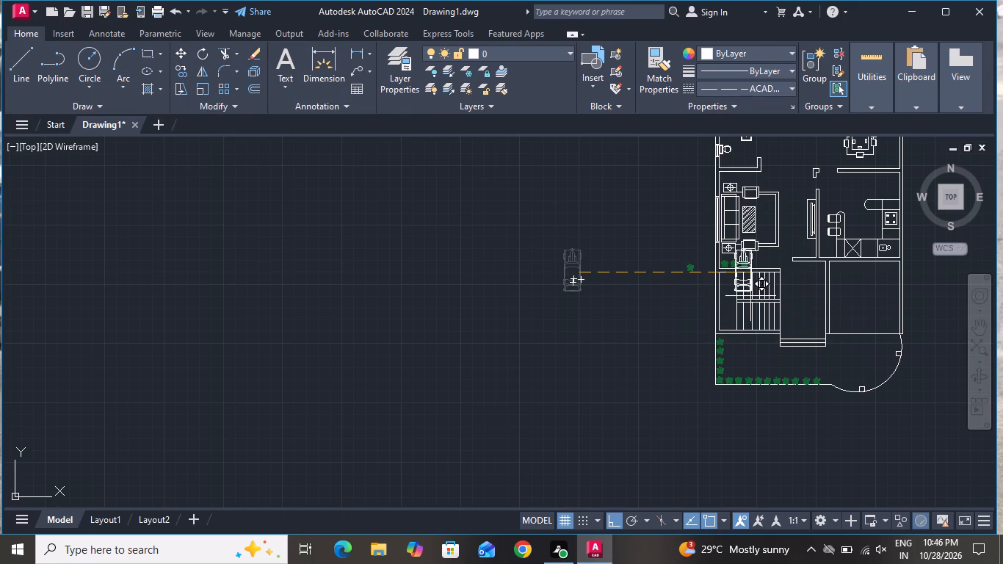
{"action": "left_click", "coordinate": [616, 518]}
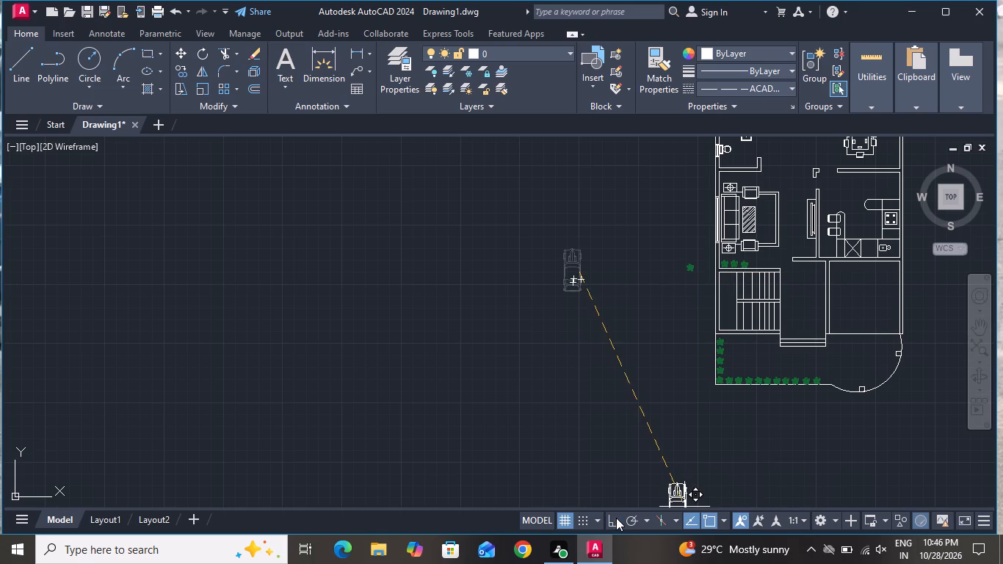
{"action": "scroll", "coordinate": [885, 314], "scroll_direction": "up", "scroll_amount": 3}
{"action": "scroll", "coordinate": [850, 288], "scroll_direction": "down", "scroll_amount": 1}
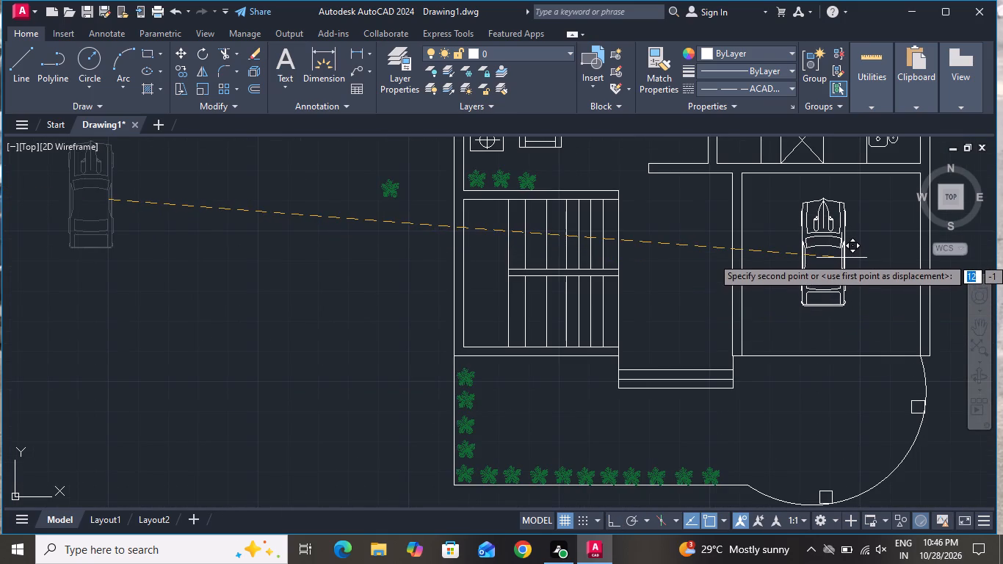
{"action": "left_click", "coordinate": [841, 257]}
Add a multiline text label in the northwest toilet reading "w.c" with "2.0x1.25" on the line below.
{"action": "scroll", "coordinate": [883, 328], "scroll_direction": "down", "scroll_amount": 2}
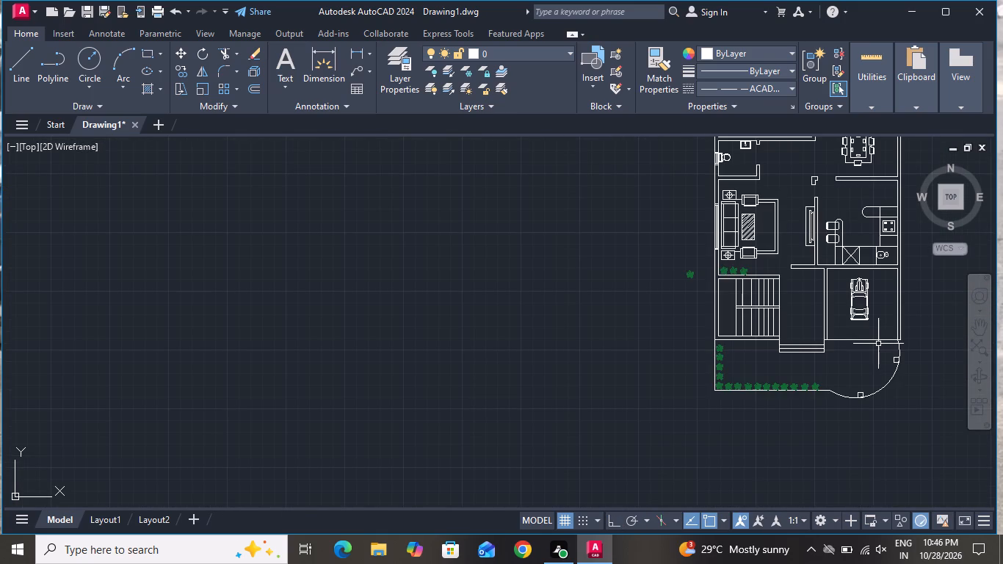
{"action": "scroll", "coordinate": [878, 344], "scroll_direction": "down", "scroll_amount": 2}
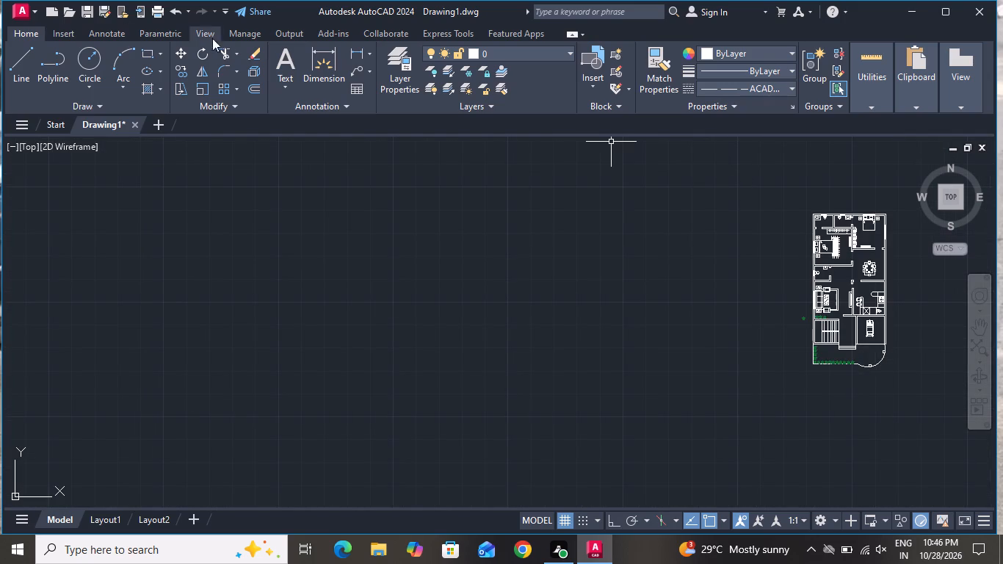
{"action": "left_click", "coordinate": [283, 63]}
{"action": "scroll", "coordinate": [825, 204], "scroll_direction": "up", "scroll_amount": 4}
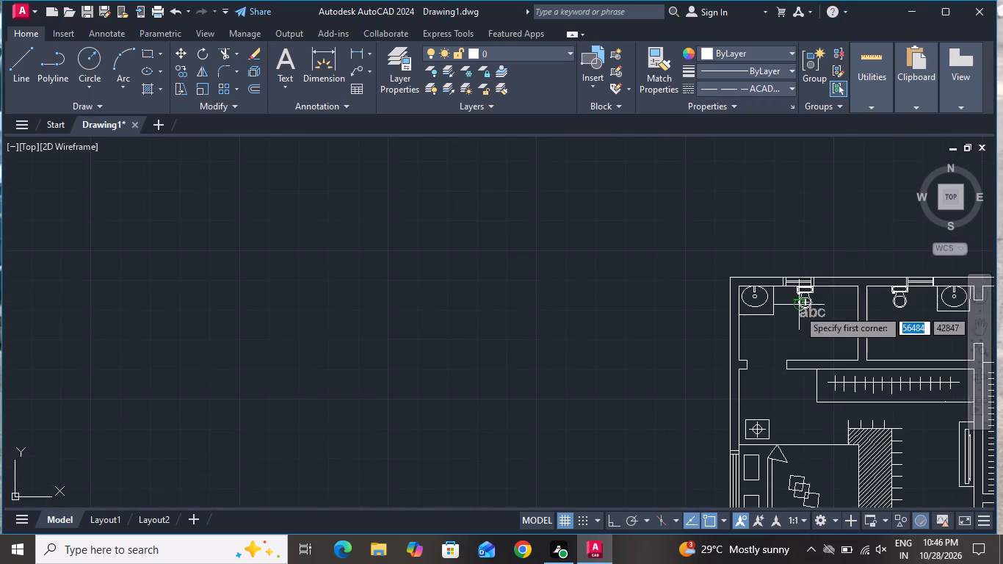
{"action": "scroll", "coordinate": [692, 298], "scroll_direction": "down", "scroll_amount": 1}
{"action": "scroll", "coordinate": [747, 344], "scroll_direction": "up", "scroll_amount": 3}
{"action": "left_click", "coordinate": [715, 240]}
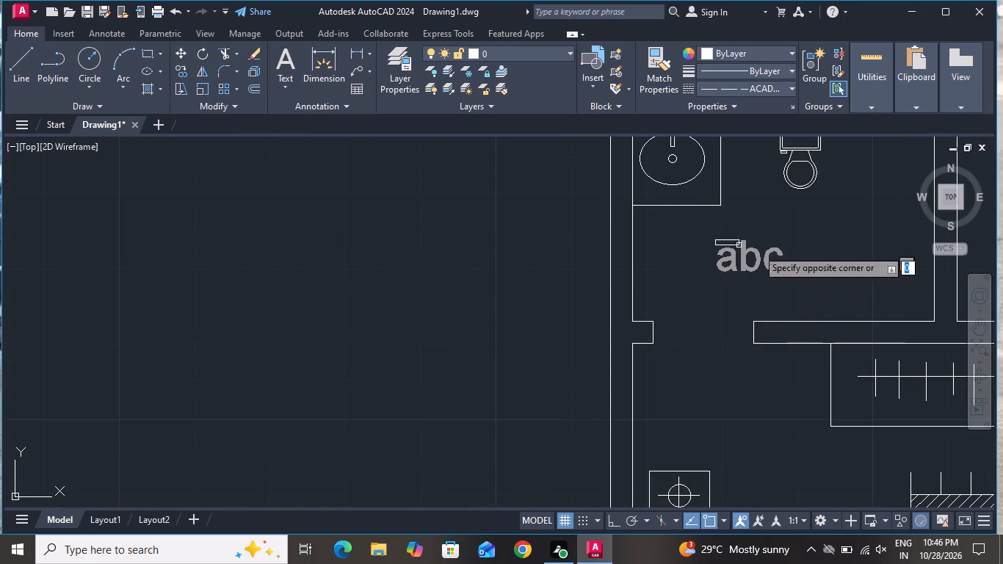
{"action": "left_click", "coordinate": [839, 255]}
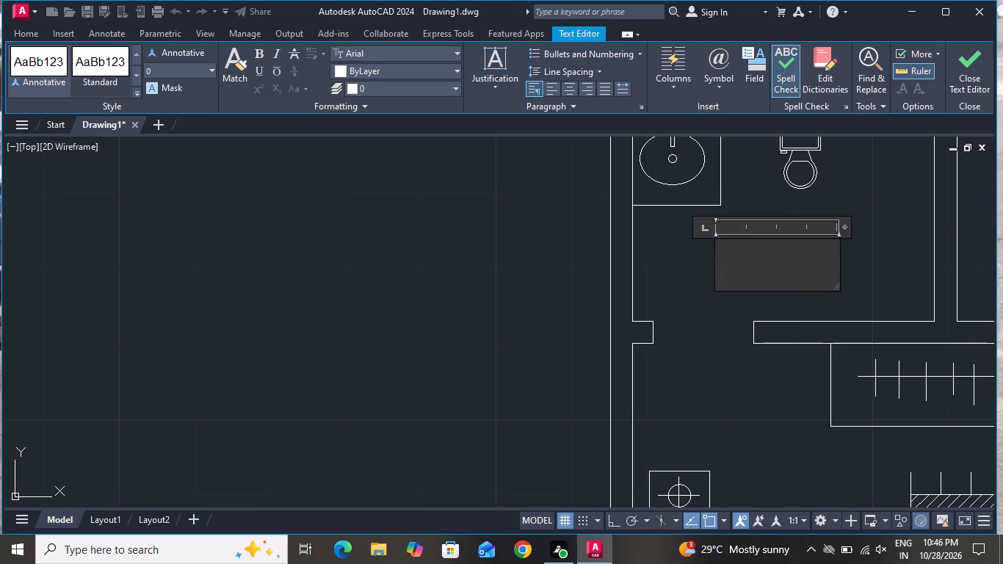
{"action": "type", "text": "w.c"}
{"action": "key", "text": "Return"}
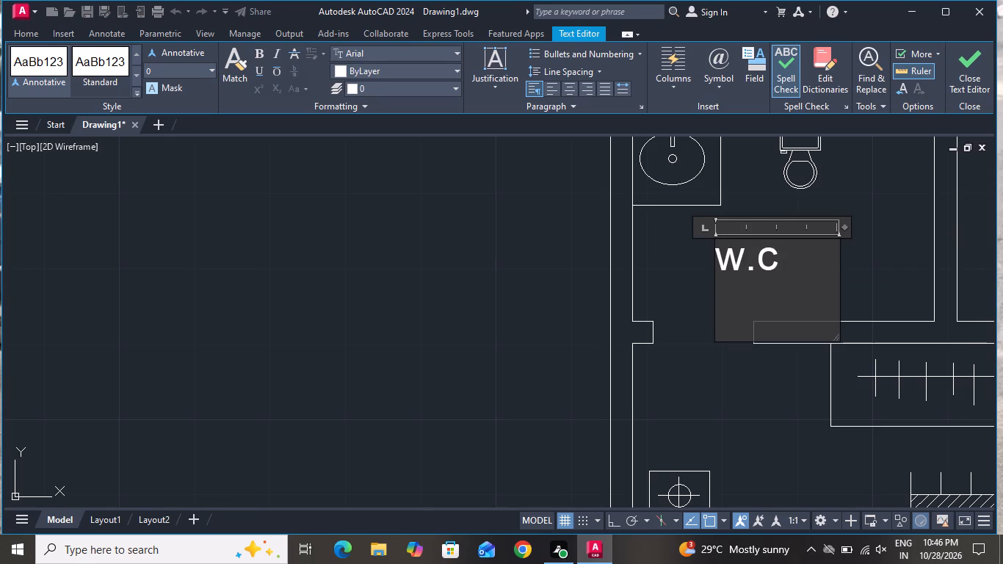
{"action": "type", "text": "2.0"}
{"action": "key", "text": "x"}
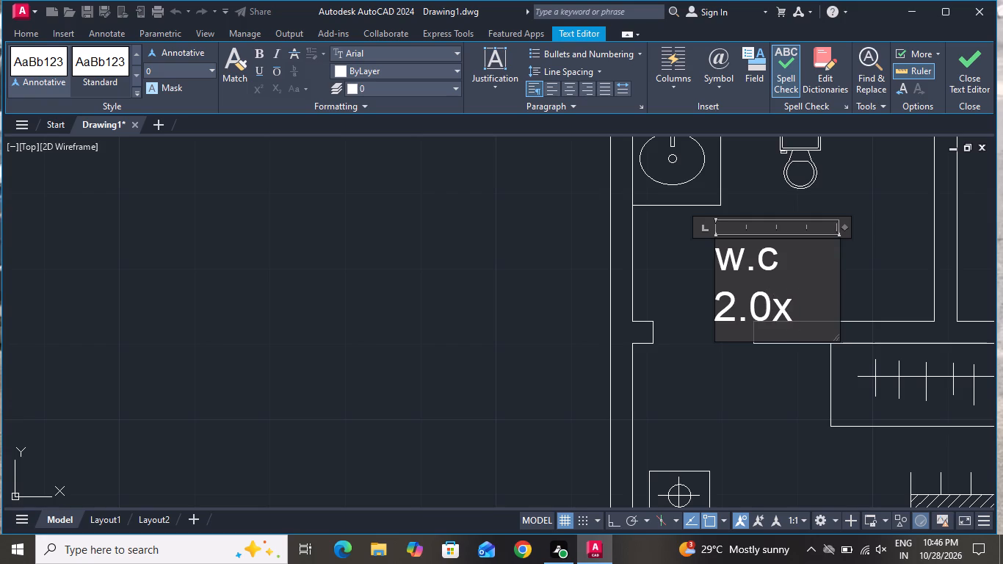
{"action": "key", "text": "1"}
{"action": "type", "text": ".25"}
{"action": "left_click", "coordinate": [739, 392]}
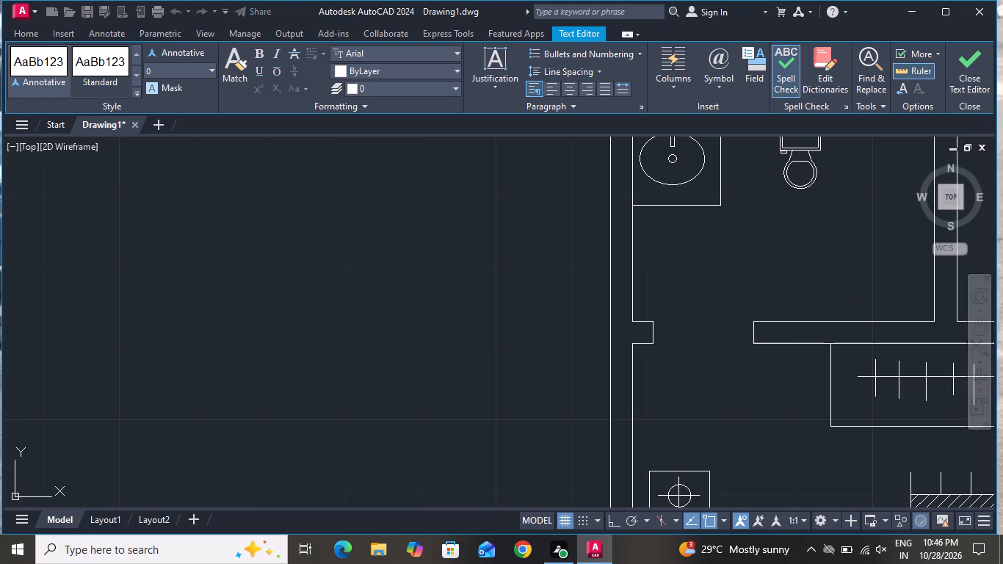
Move the w.c label slightly up within the northwest toilet so its dimension line clears the south wall.
{"action": "scroll", "coordinate": [753, 275], "scroll_direction": "down", "scroll_amount": 2}
{"action": "scroll", "coordinate": [667, 239], "scroll_direction": "down", "scroll_amount": 1}
{"action": "scroll", "coordinate": [590, 250], "scroll_direction": "down", "scroll_amount": 1}
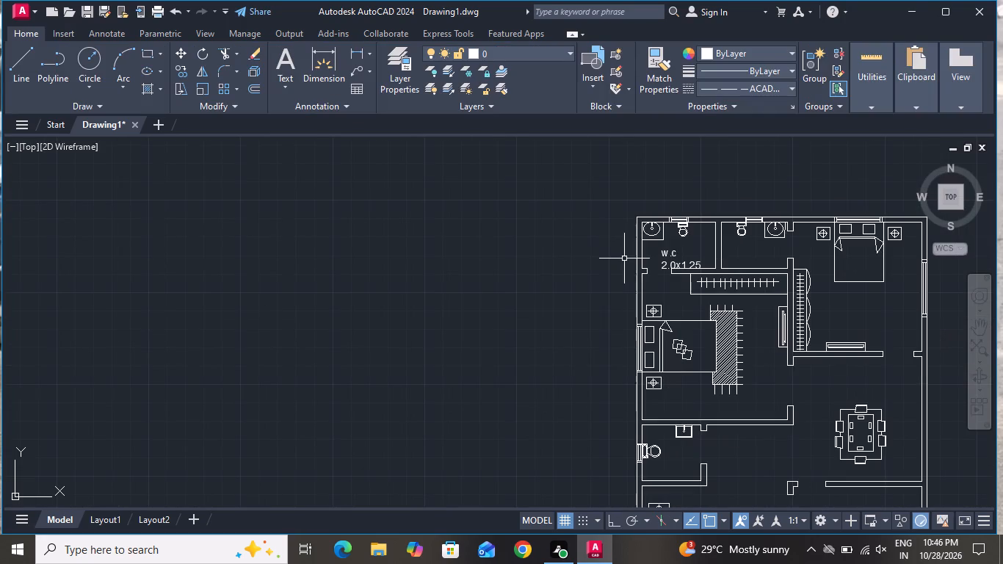
{"action": "scroll", "coordinate": [697, 262], "scroll_direction": "up", "scroll_amount": 3}
{"action": "left_click", "coordinate": [695, 262]}
{"action": "left_click", "coordinate": [667, 261]}
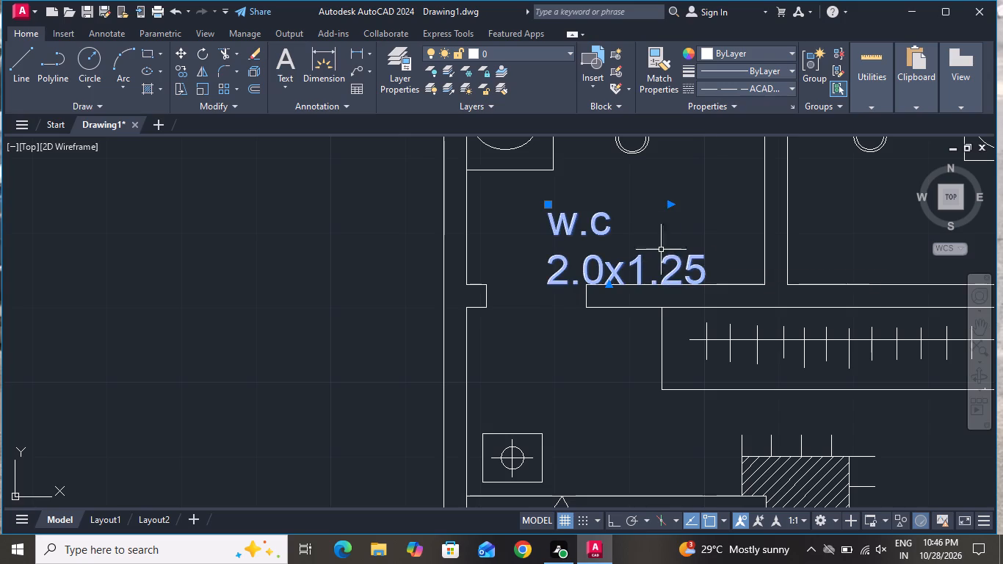
{"action": "left_click", "coordinate": [176, 56]}
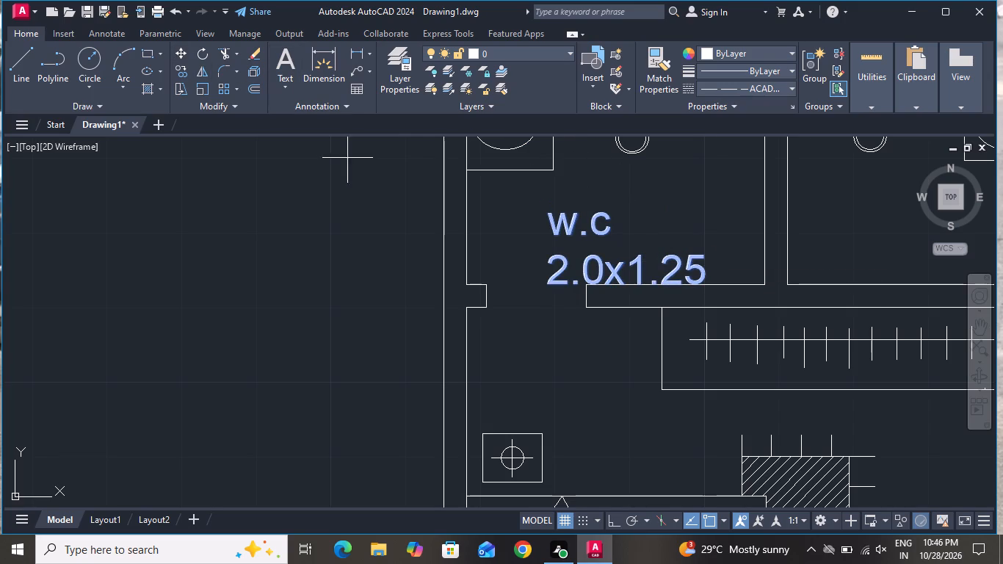
{"action": "left_click", "coordinate": [598, 242]}
{"action": "left_click", "coordinate": [559, 183]}
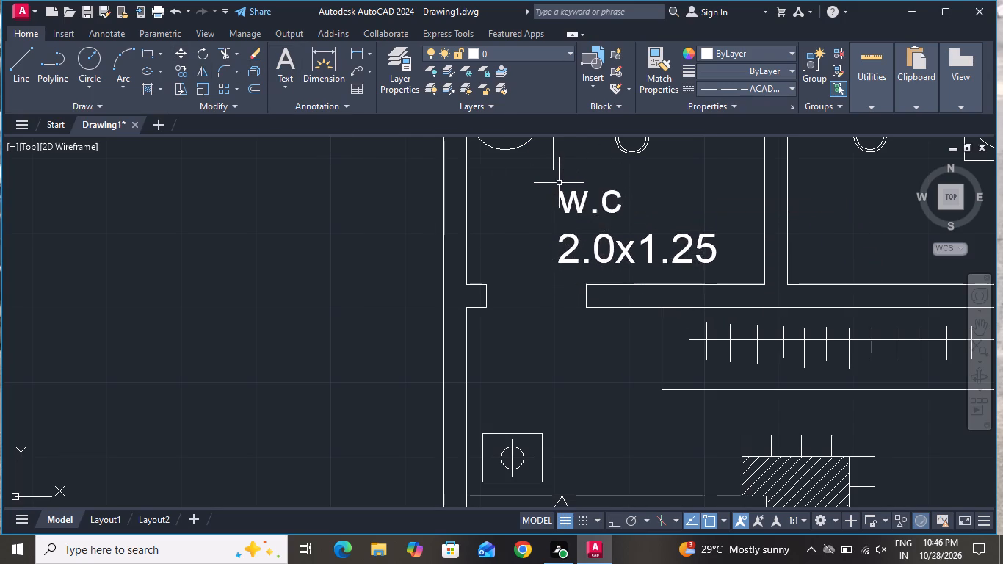
Copy the w.c label into the adjoining toilet, the northeast bedroom below its bed, and the west bedroom below its bed.
{"action": "scroll", "coordinate": [419, 197], "scroll_direction": "down", "scroll_amount": 3}
{"action": "scroll", "coordinate": [468, 224], "scroll_direction": "up", "scroll_amount": 2}
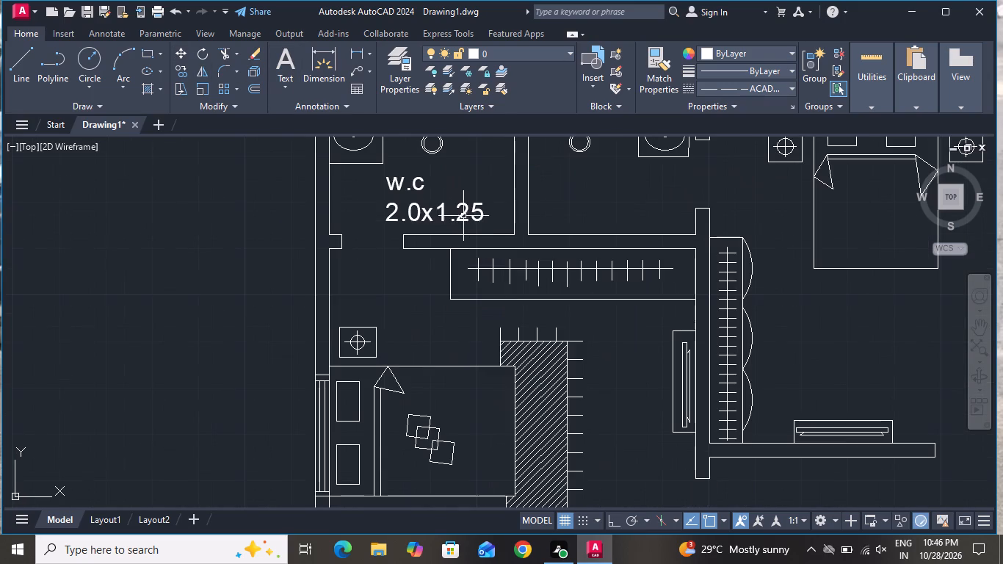
{"action": "left_click", "coordinate": [463, 211]}
{"action": "left_click", "coordinate": [178, 65]}
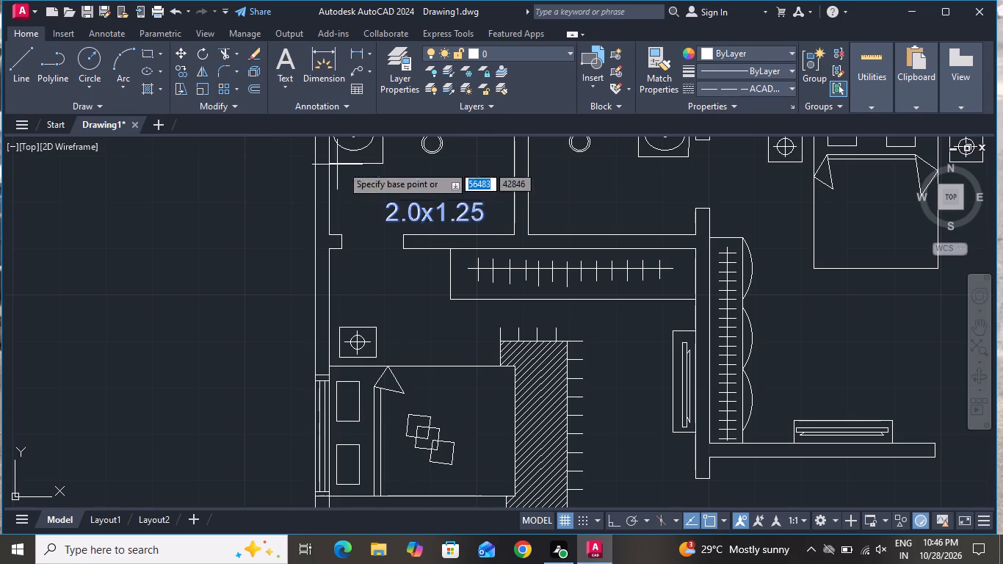
{"action": "left_click", "coordinate": [408, 193]}
{"action": "left_click", "coordinate": [559, 166]}
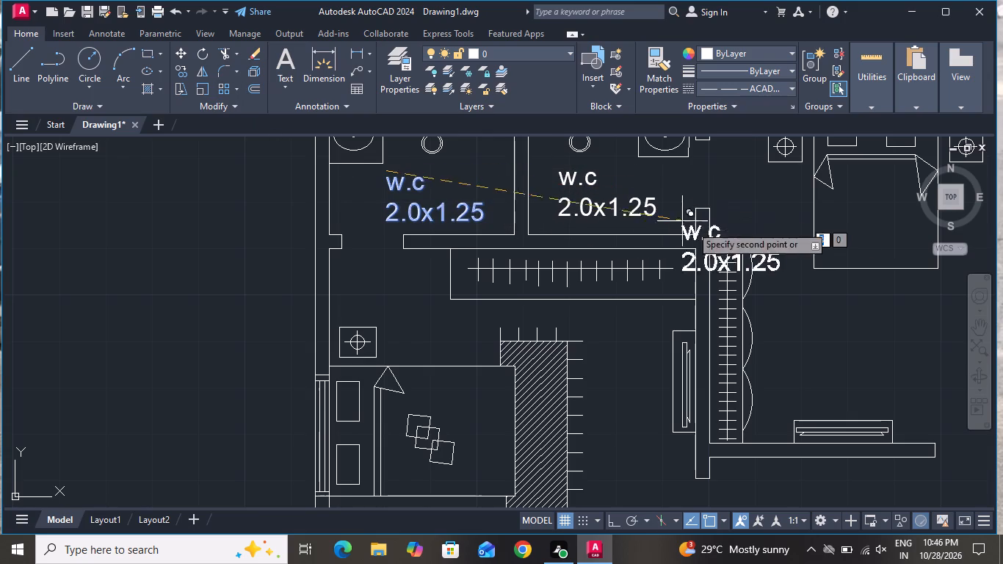
{"action": "left_click", "coordinate": [825, 297]}
{"action": "scroll", "coordinate": [728, 256], "scroll_direction": "down", "scroll_amount": 2}
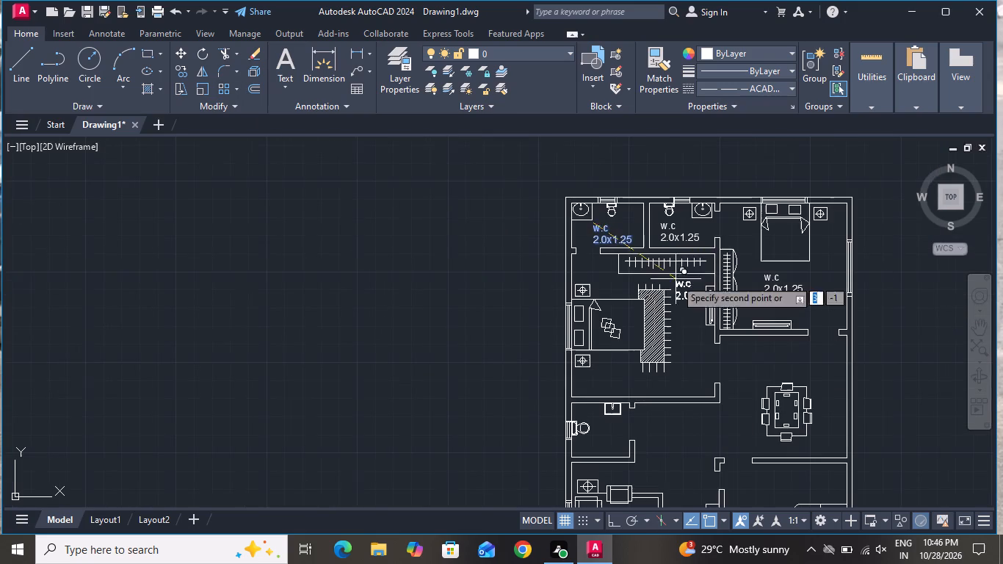
{"action": "scroll", "coordinate": [604, 362], "scroll_direction": "up", "scroll_amount": 3}
{"action": "left_click", "coordinate": [591, 358]}
Place further copies of the label above the dining table, in the west bathroom, beside the living room rug and in the kitchen.
{"action": "scroll", "coordinate": [594, 308], "scroll_direction": "down", "scroll_amount": 2}
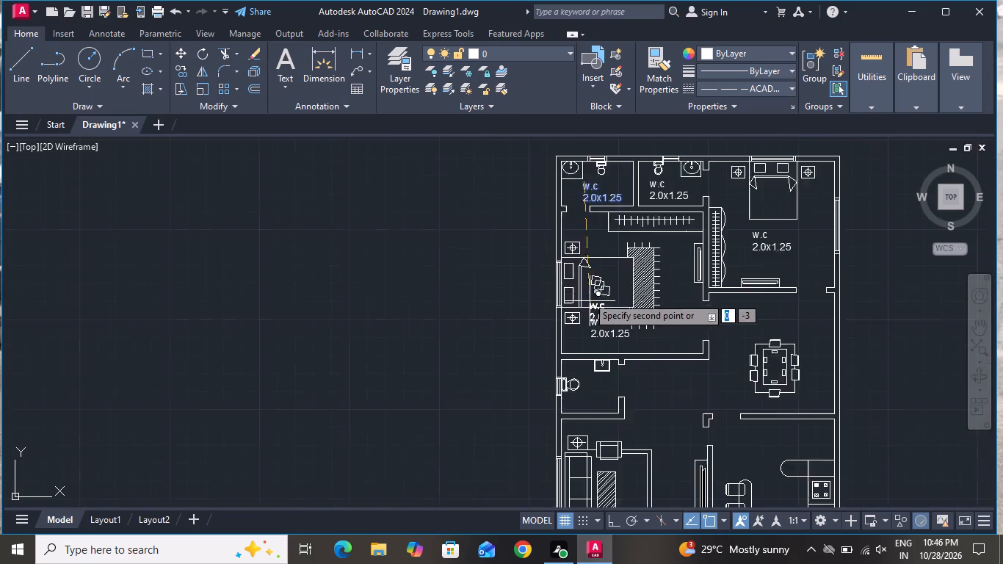
{"action": "scroll", "coordinate": [585, 294], "scroll_direction": "down", "scroll_amount": 2}
{"action": "scroll", "coordinate": [662, 332], "scroll_direction": "up", "scroll_amount": 4}
{"action": "scroll", "coordinate": [676, 336], "scroll_direction": "down", "scroll_amount": 1}
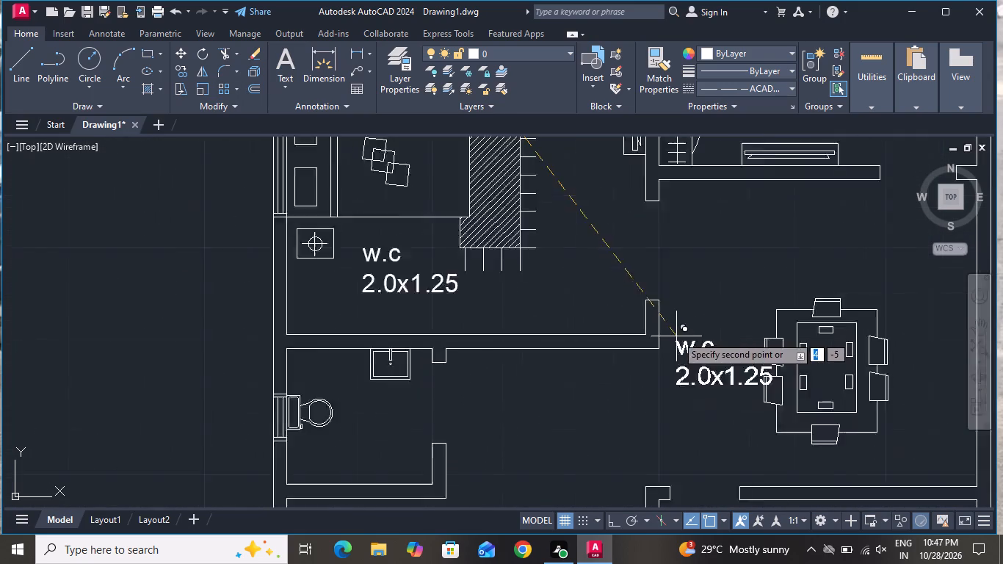
{"action": "scroll", "coordinate": [676, 334], "scroll_direction": "down", "scroll_amount": 2}
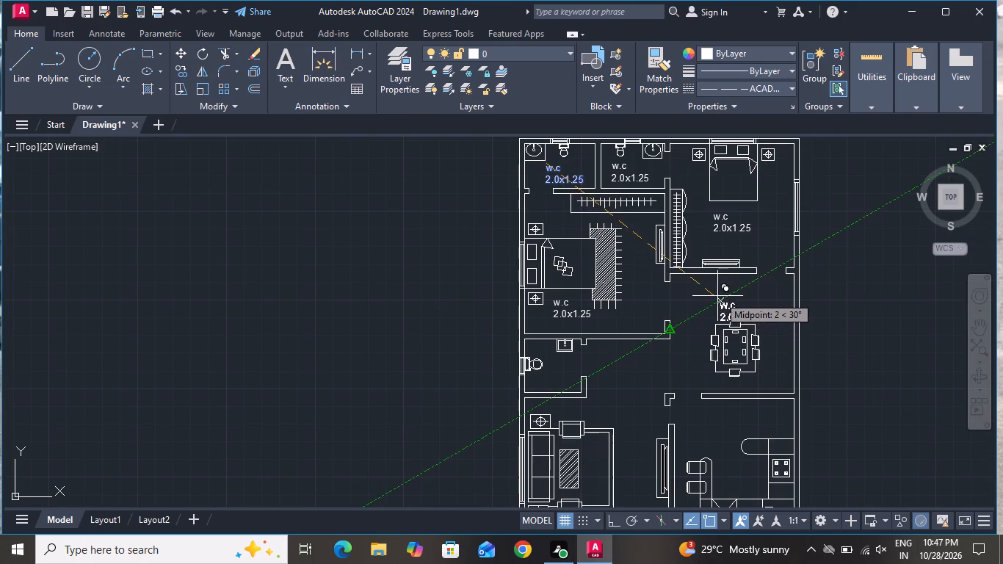
{"action": "left_click", "coordinate": [718, 294]}
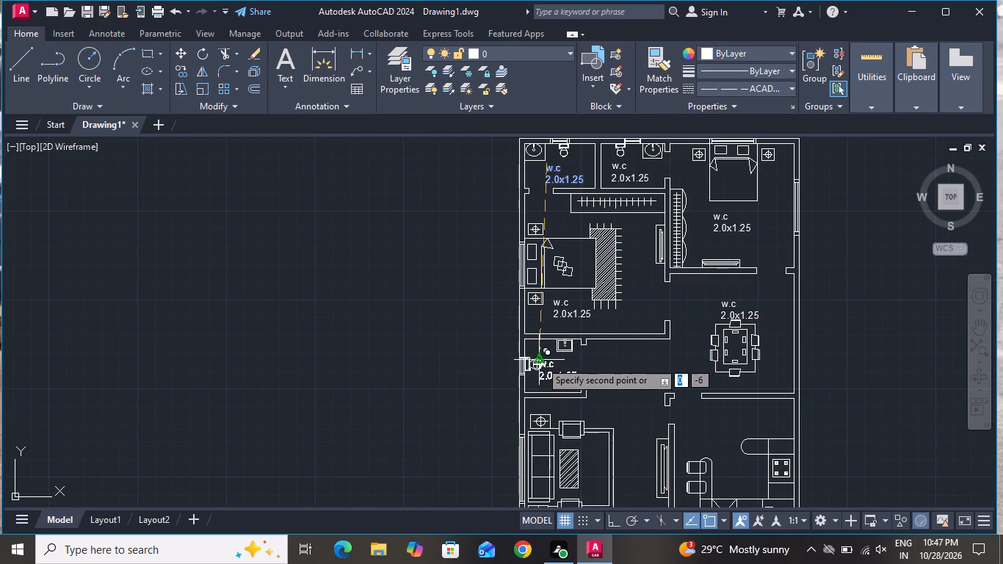
{"action": "scroll", "coordinate": [540, 361], "scroll_direction": "up", "scroll_amount": 2}
{"action": "left_click", "coordinate": [540, 361]}
{"action": "scroll", "coordinate": [540, 336], "scroll_direction": "down", "scroll_amount": 3}
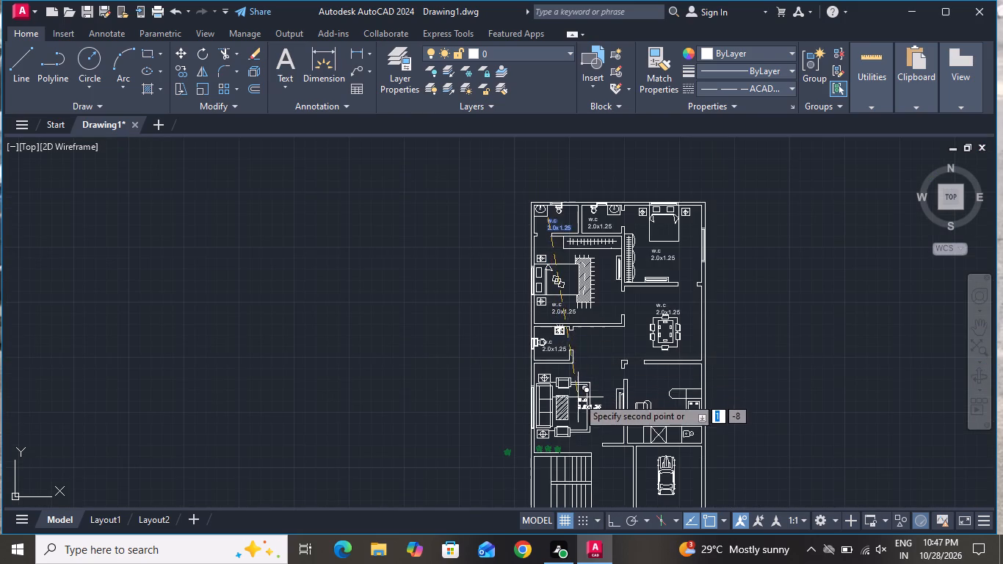
{"action": "scroll", "coordinate": [578, 397], "scroll_direction": "up", "scroll_amount": 3}
{"action": "left_click", "coordinate": [630, 408]}
{"action": "scroll", "coordinate": [571, 347], "scroll_direction": "down", "scroll_amount": 2}
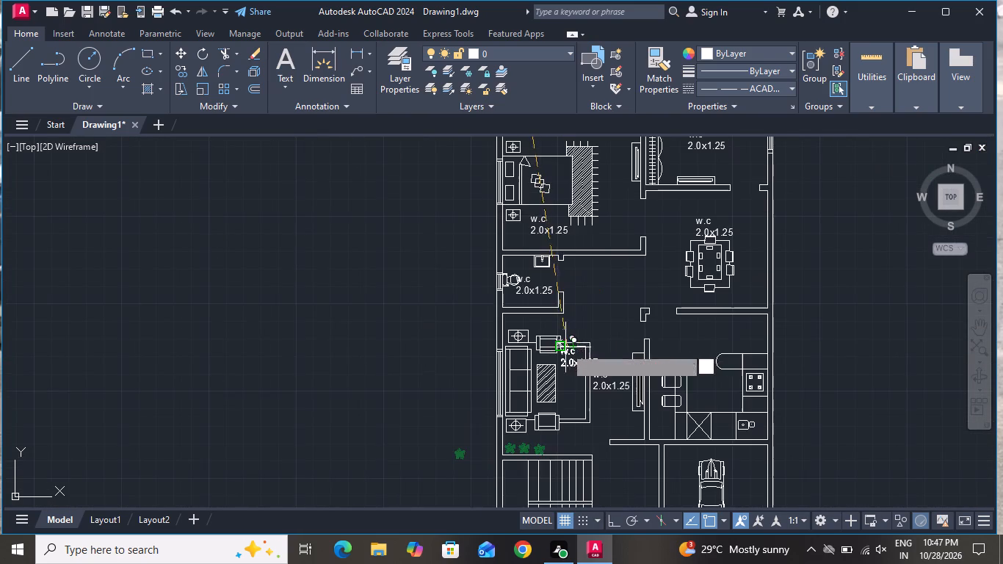
{"action": "scroll", "coordinate": [692, 388], "scroll_direction": "up", "scroll_amount": 3}
{"action": "left_click", "coordinate": [725, 380]}
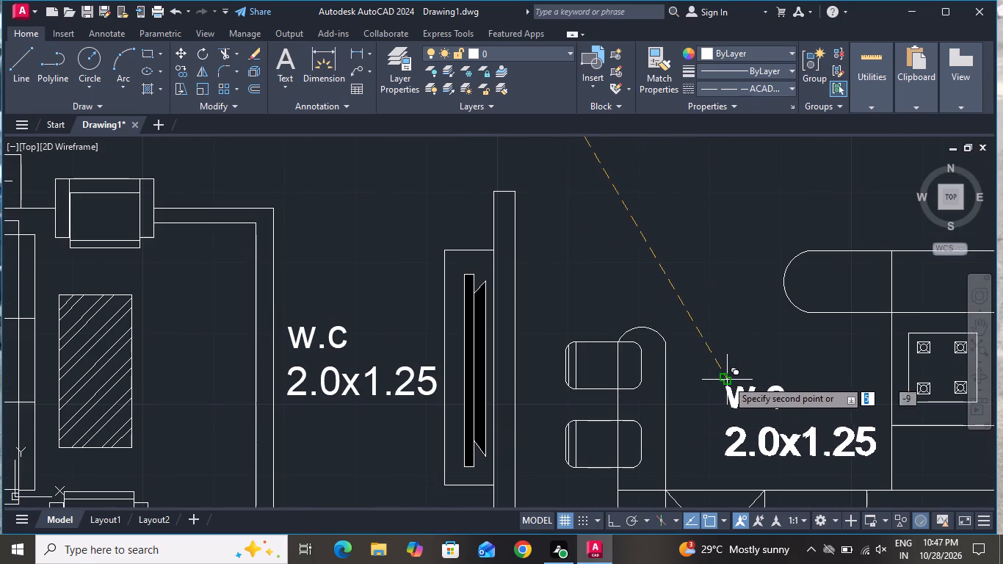
Place label copies in the entrance passage, beside the car, and at the east and west sides of the front yard, ending the copy.
{"action": "scroll", "coordinate": [702, 360], "scroll_direction": "down", "scroll_amount": 4}
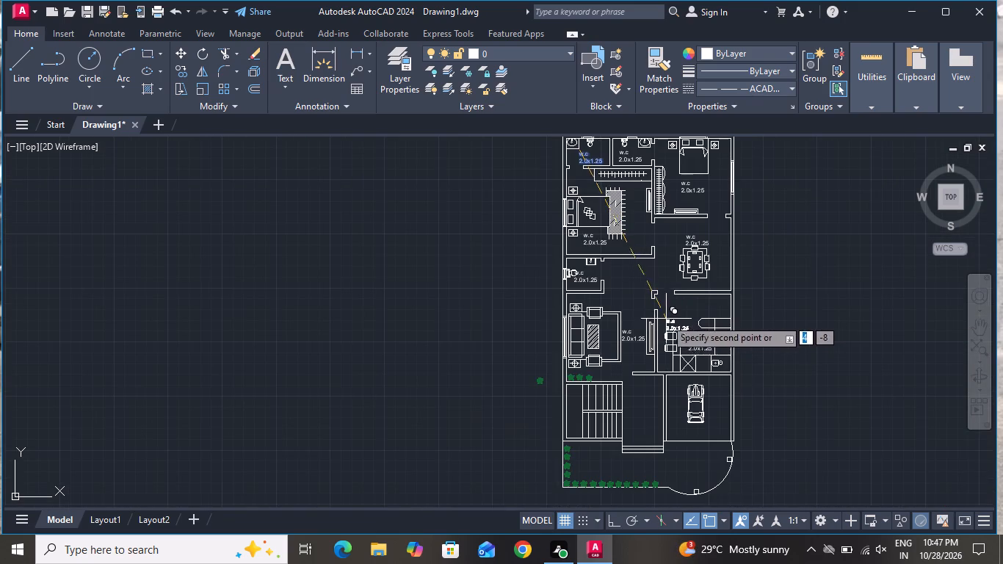
{"action": "scroll", "coordinate": [631, 402], "scroll_direction": "up", "scroll_amount": 3}
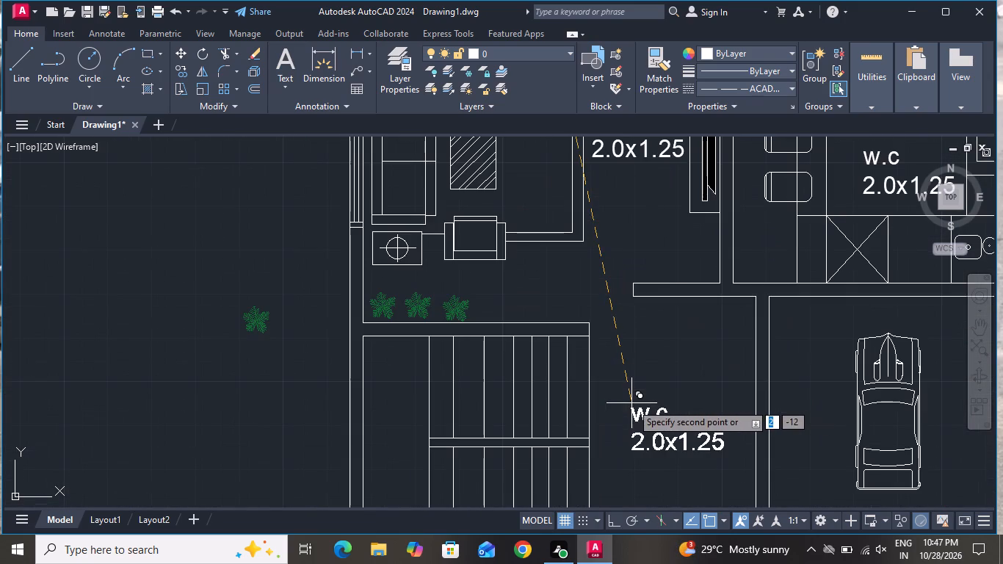
{"action": "left_click", "coordinate": [631, 403]}
{"action": "scroll", "coordinate": [584, 341], "scroll_direction": "down", "scroll_amount": 2}
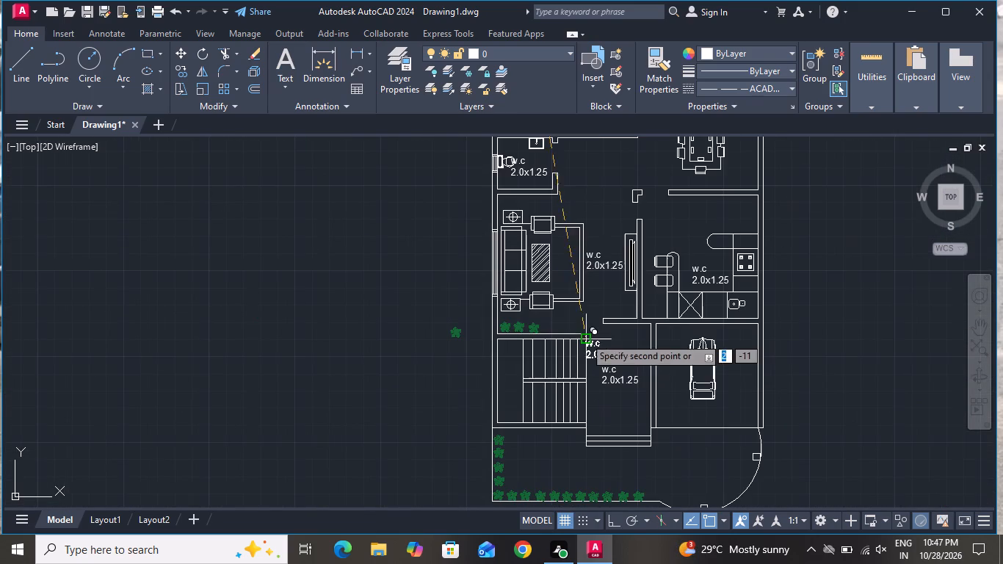
{"action": "left_click", "coordinate": [719, 373]}
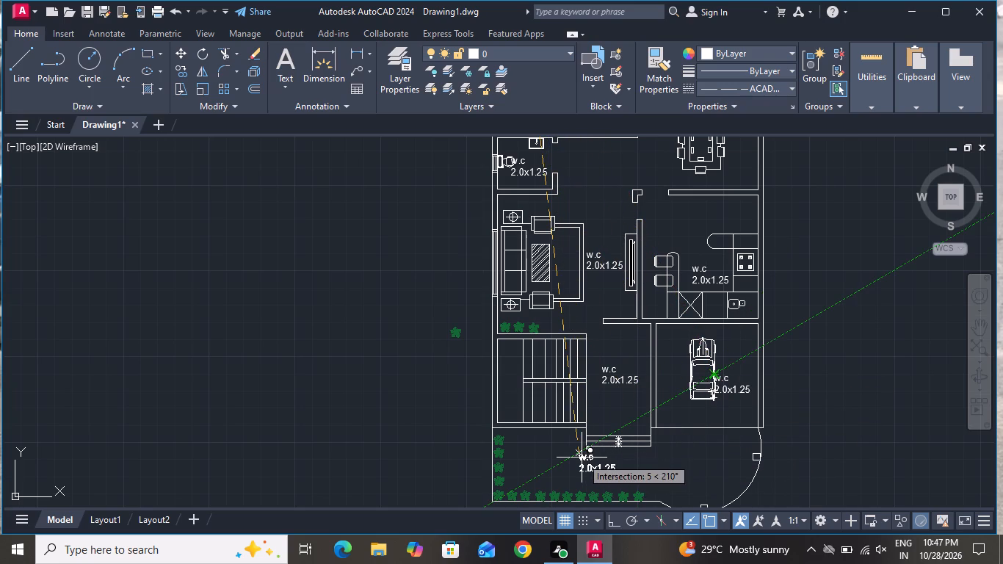
{"action": "scroll", "coordinate": [584, 468], "scroll_direction": "up", "scroll_amount": 1}
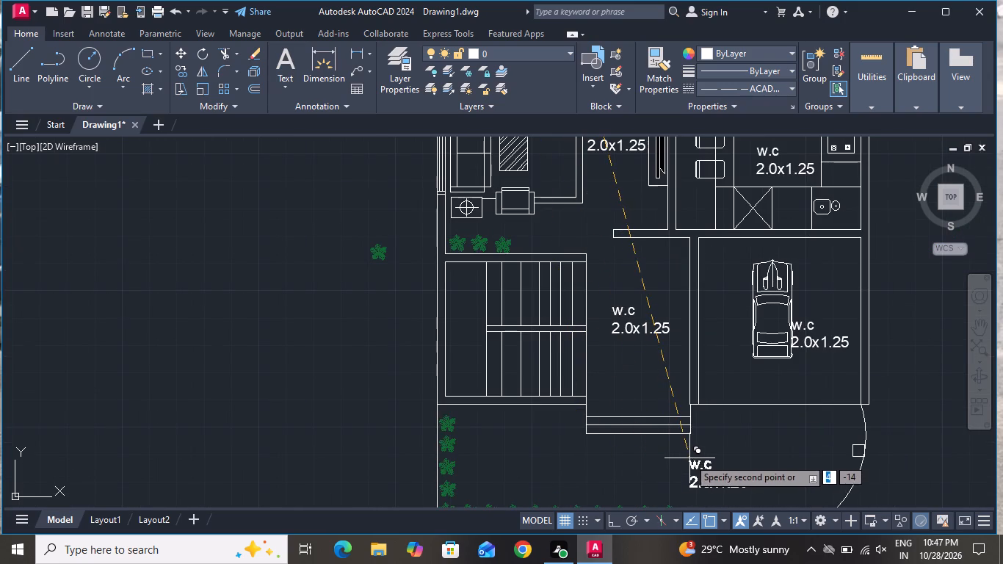
{"action": "left_click", "coordinate": [689, 458]}
{"action": "left_click", "coordinate": [499, 454]}
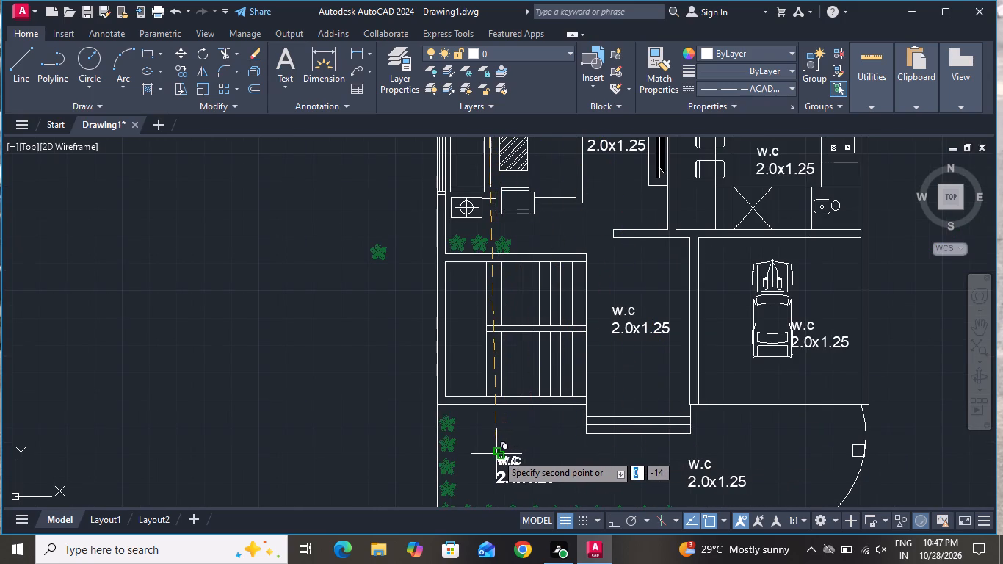
{"action": "right_click", "coordinate": [496, 454]}
{"action": "left_click", "coordinate": [518, 273]}
Change the dimension line of the label in the second toilet, east of the northwest toilet, to 1.8x1.25.
{"action": "scroll", "coordinate": [525, 361], "scroll_direction": "down", "scroll_amount": 3}
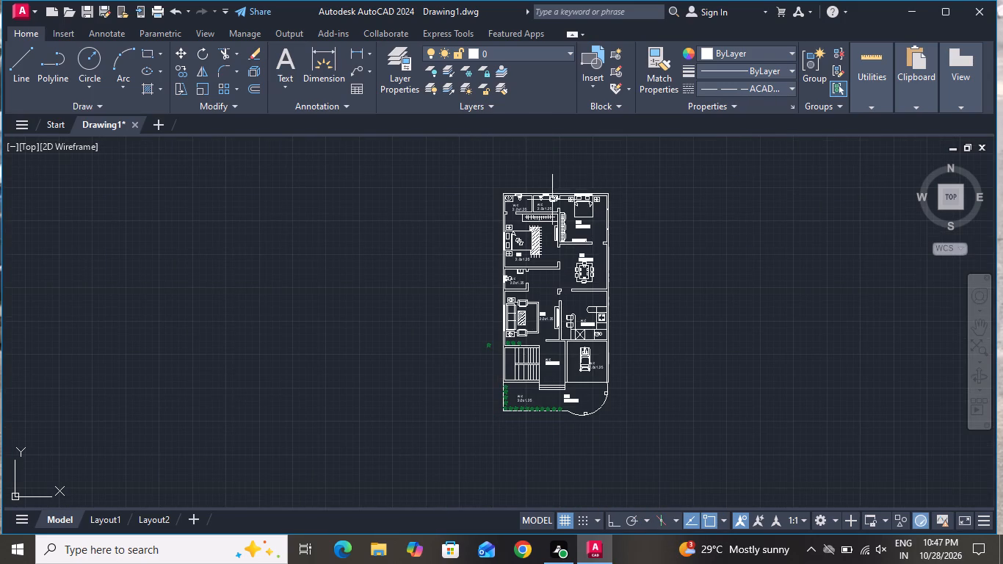
{"action": "scroll", "coordinate": [549, 203], "scroll_direction": "up", "scroll_amount": 4}
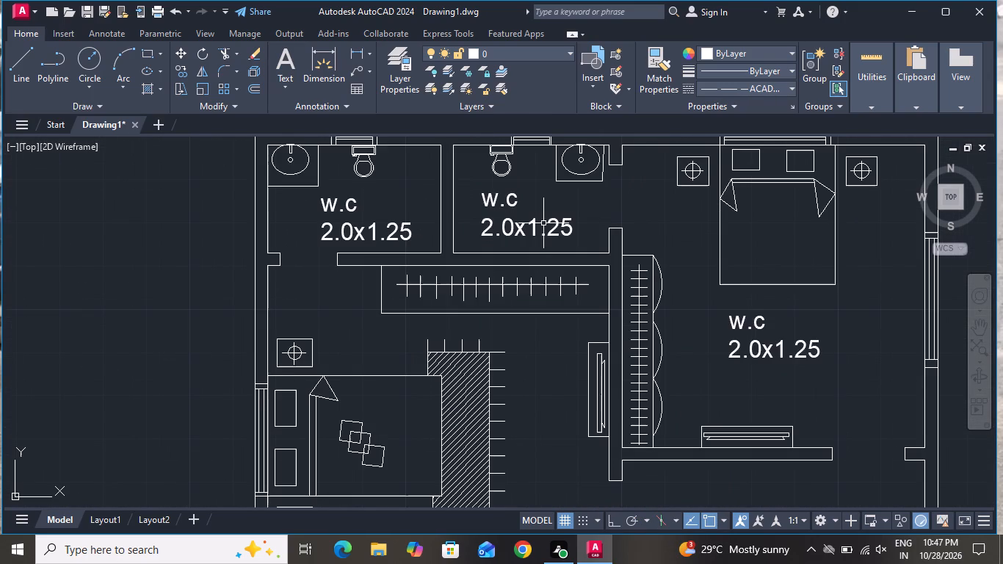
{"action": "scroll", "coordinate": [530, 214], "scroll_direction": "up", "scroll_amount": 2}
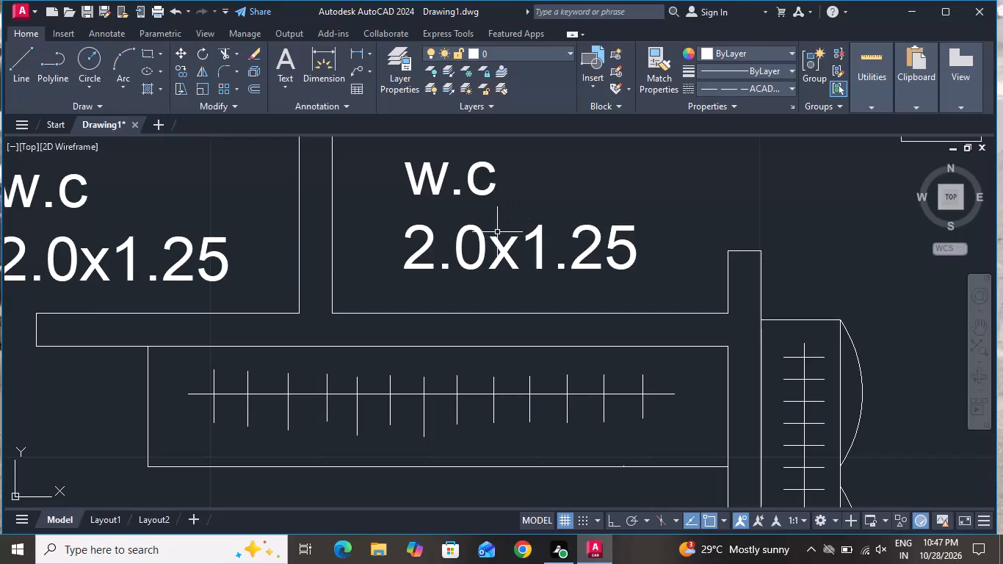
{"action": "double_click", "coordinate": [487, 240]}
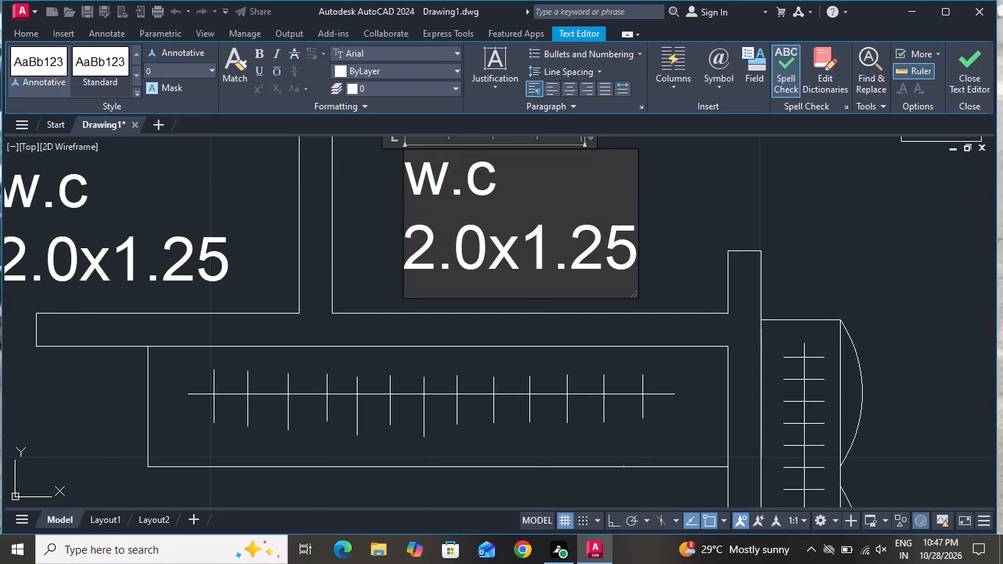
{"action": "key", "text": "BackSpace"}
{"action": "key", "text": "BackSpace"}
{"action": "key", "text": "BackSpace"}
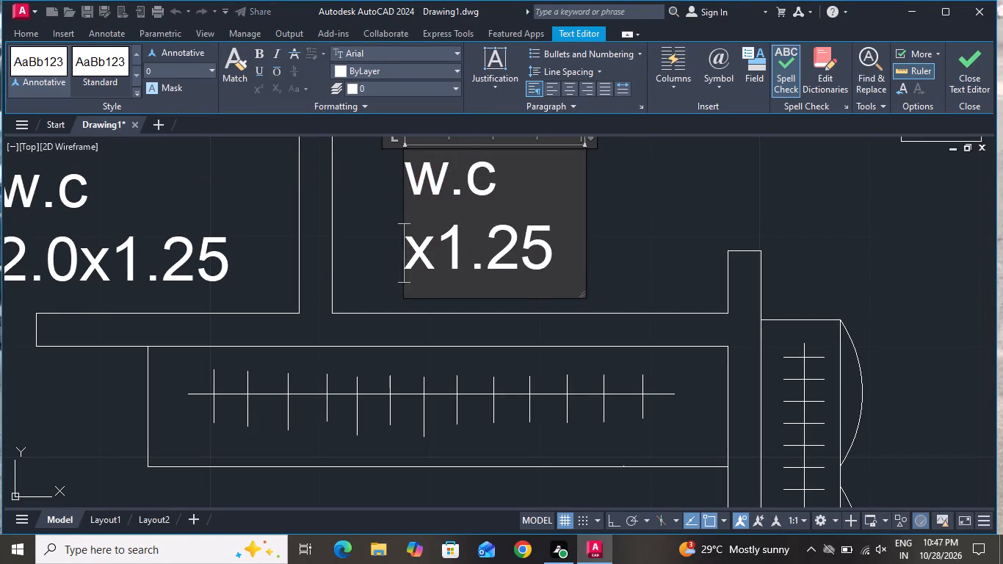
{"action": "key", "text": "1"}
{"action": "type", "text": "'''"}
{"action": "key", "text": "BackSpace"}
{"action": "key", "text": "BackSpace"}
{"action": "key", "text": "BackSpace"}
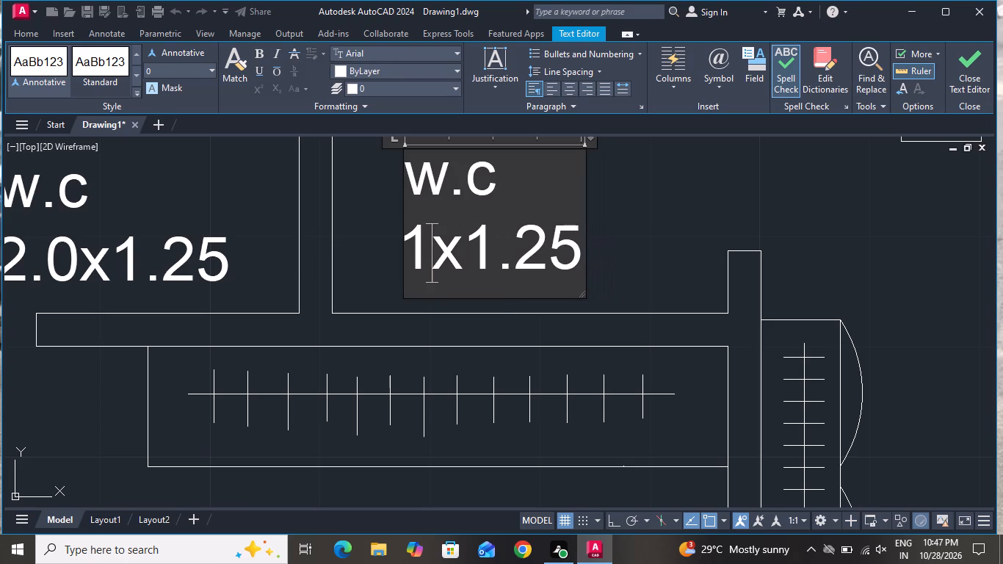
{"action": "key", "text": "period"}
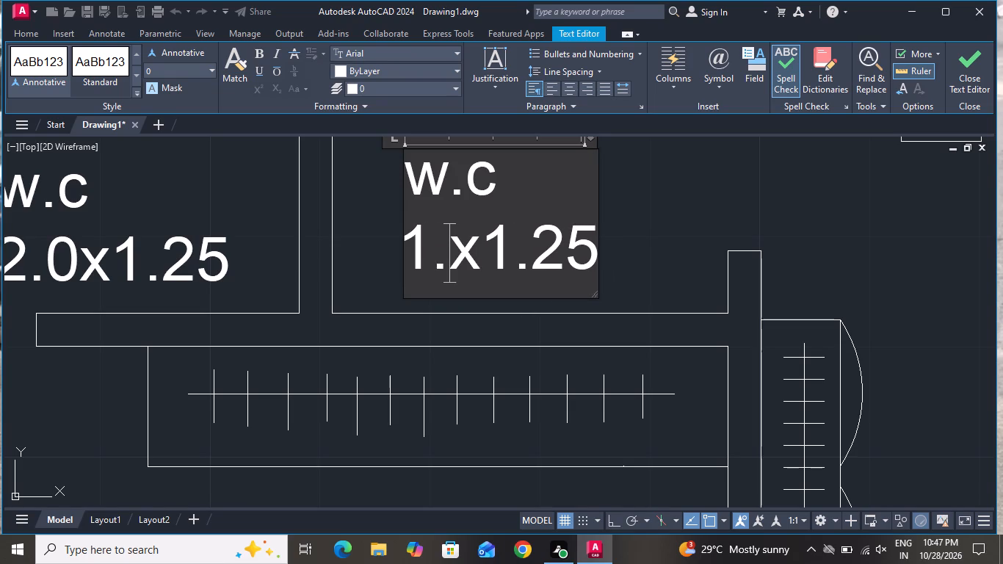
{"action": "key", "text": "8"}
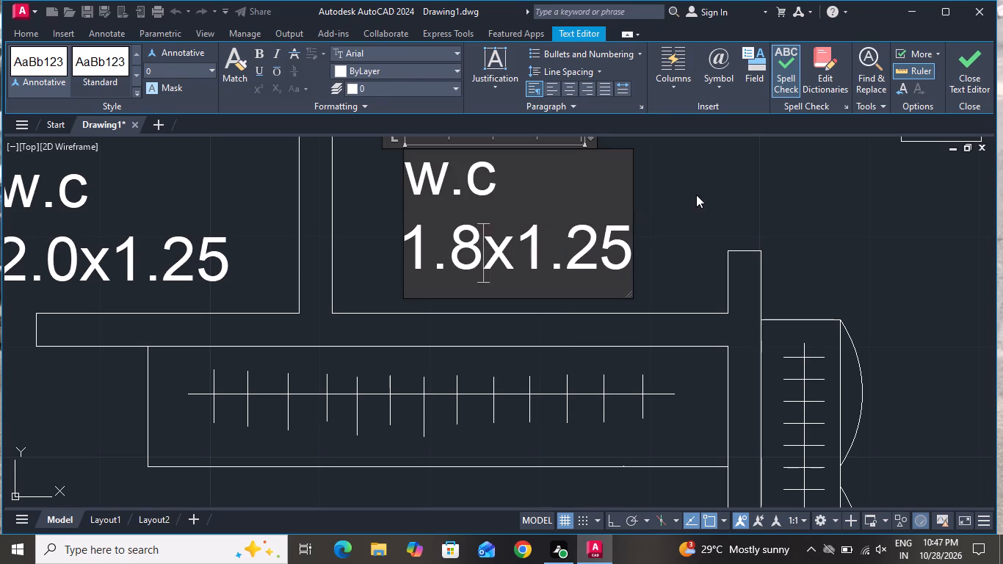
{"action": "left_click", "coordinate": [697, 193]}
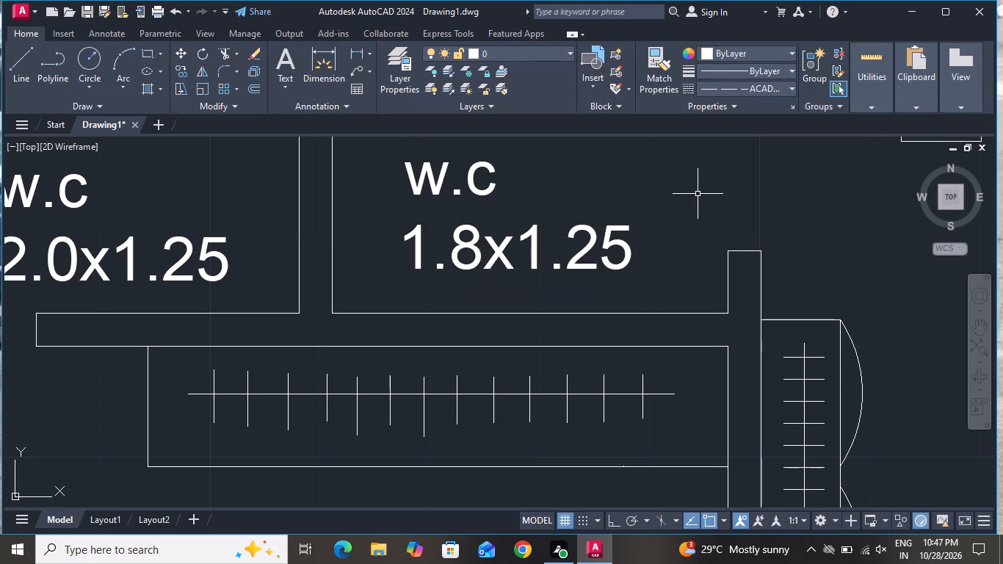
Replace the w.c name in the northeast bedroom's label with BEDROOM.
{"action": "scroll", "coordinate": [744, 394], "scroll_direction": "down", "scroll_amount": 3}
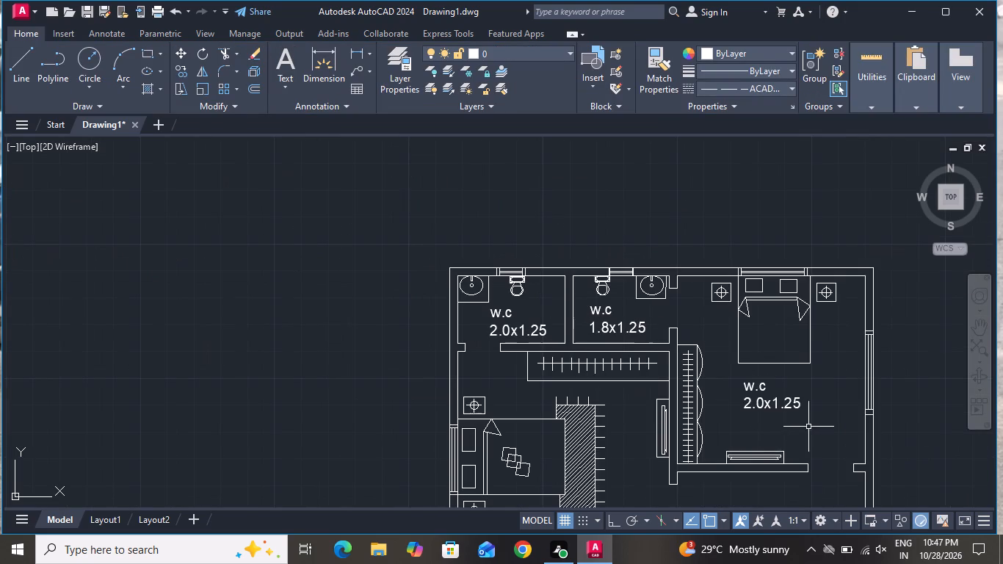
{"action": "scroll", "coordinate": [809, 424], "scroll_direction": "up", "scroll_amount": 2}
{"action": "scroll", "coordinate": [748, 339], "scroll_direction": "up", "scroll_amount": 1}
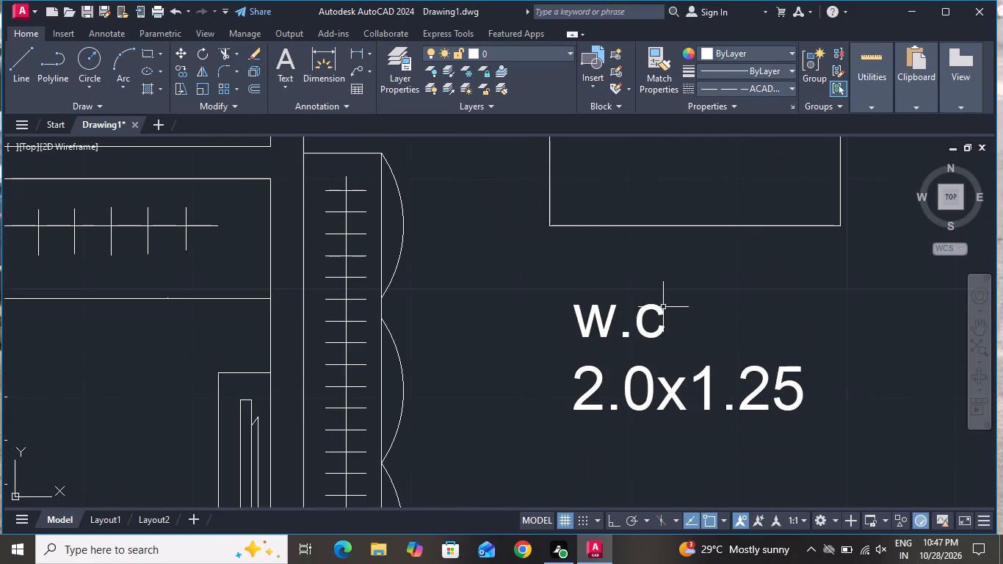
{"action": "left_click", "coordinate": [658, 304]}
{"action": "double_click", "coordinate": [658, 312]}
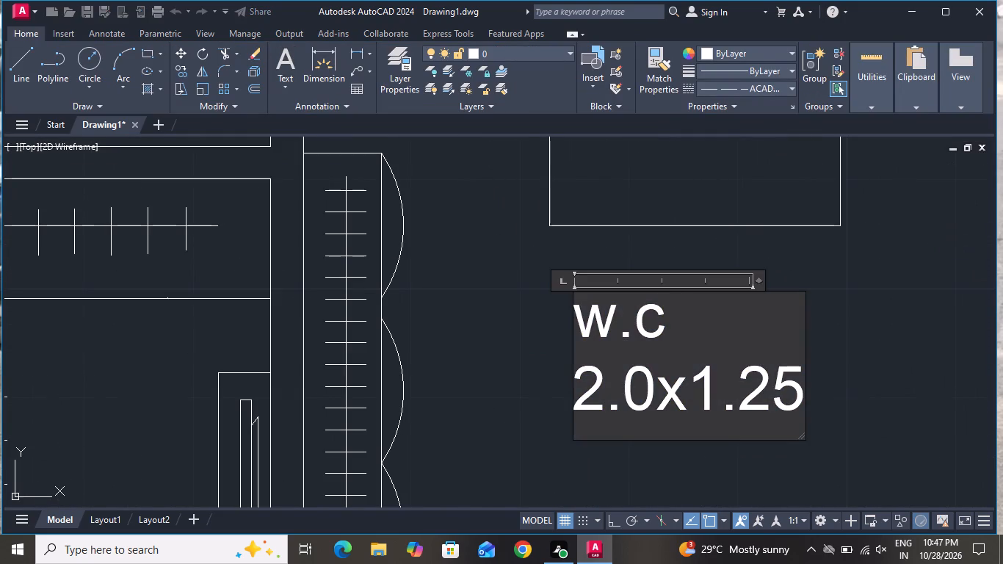
{"action": "key", "text": "BackSpace"}
{"action": "key", "text": "BackSpace"}
{"action": "key", "text": "BackSpace"}
{"action": "key", "text": "BackSpace"}
{"action": "key", "text": "BackSpace"}
{"action": "key", "text": "BackSpace"}
{"action": "key", "text": "BackSpace"}
{"action": "key", "text": "BackSpace"}
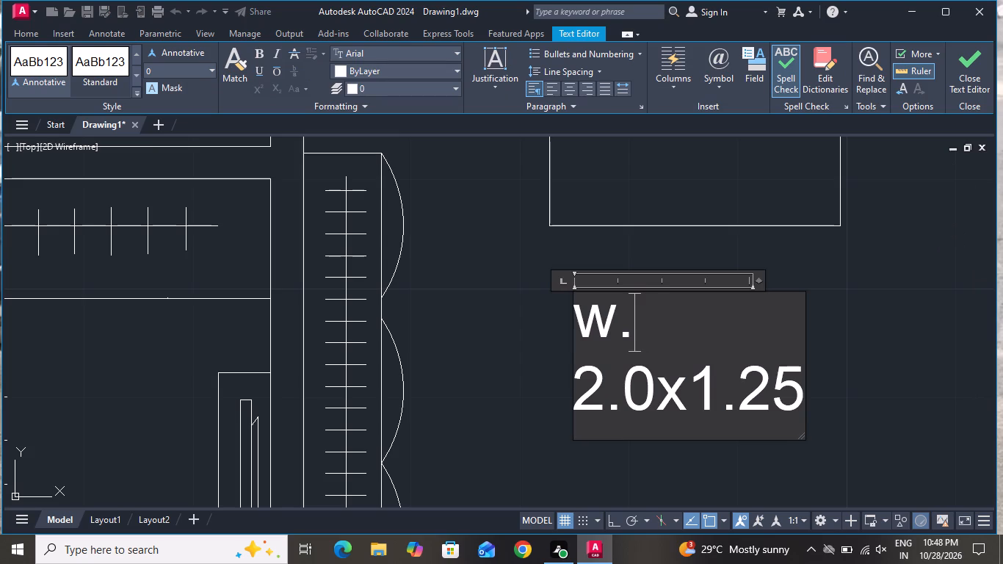
{"action": "key", "text": "b"}
{"action": "key", "text": "BackSpace"}
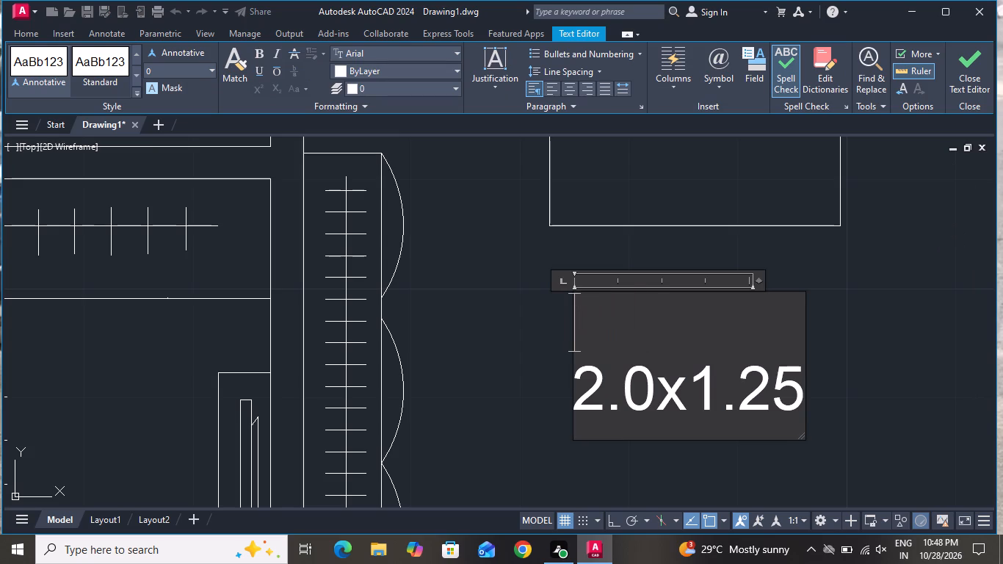
{"action": "type", "text": "BEDROO"}
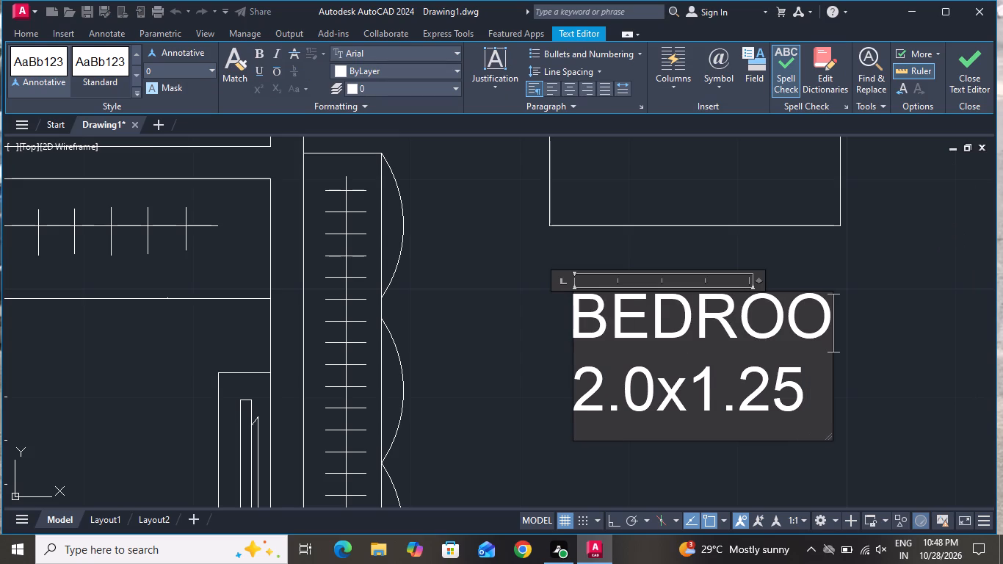
{"action": "key", "text": "m"}
Replace the dimension line of the northeast BEDROOM label with 3.50X3.50 and finish editing the text.
{"action": "left_click", "coordinate": [833, 397]}
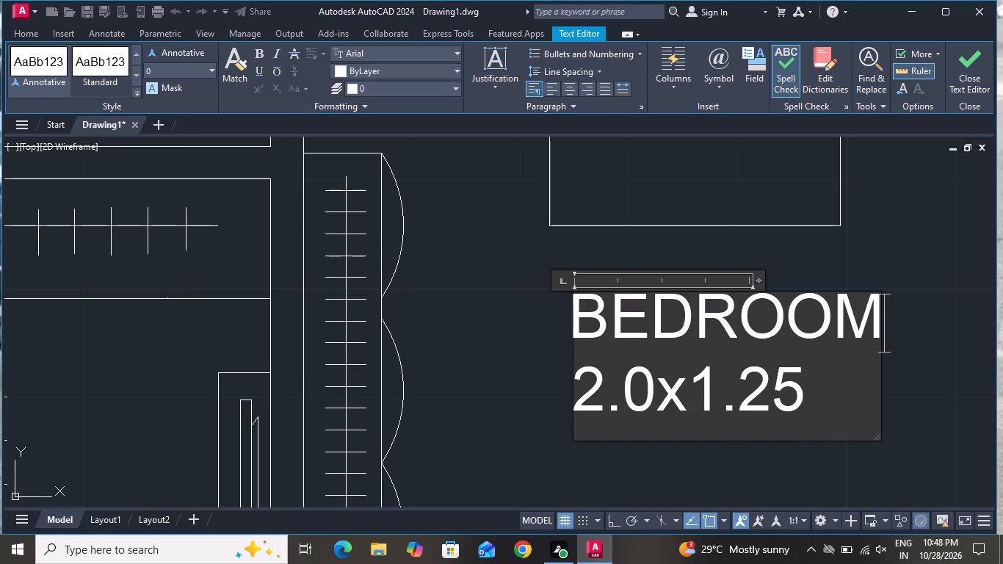
{"action": "triple_click", "coordinate": [828, 386]}
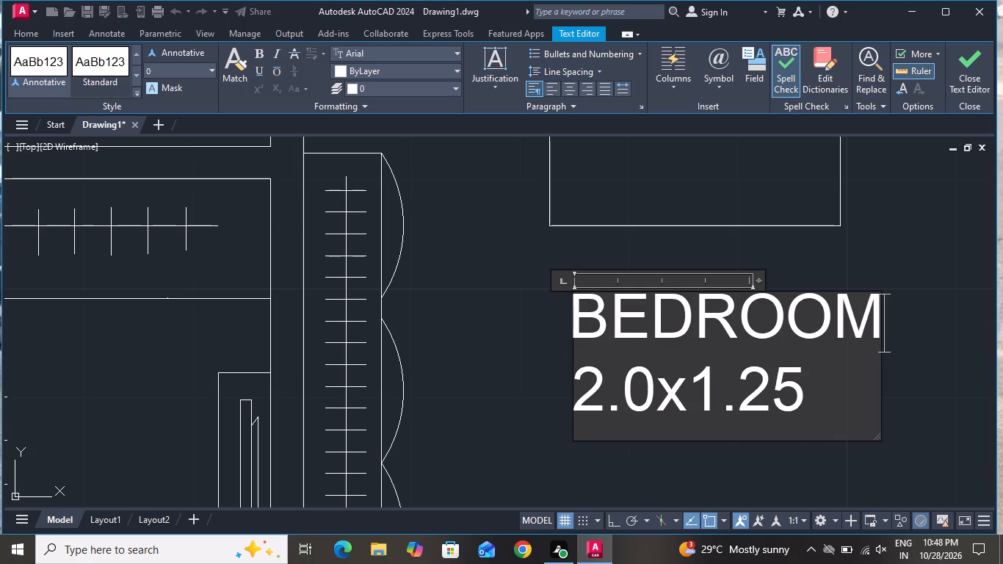
{"action": "double_click", "coordinate": [828, 388]}
{"action": "left_click", "coordinate": [825, 394]}
{"action": "left_click", "coordinate": [766, 404]}
{"action": "double_click", "coordinate": [774, 396]}
{"action": "left_click", "coordinate": [799, 391]}
{"action": "key", "text": "BackSpace"}
{"action": "key", "text": "BackSpace"}
{"action": "key", "text": "BackSpace"}
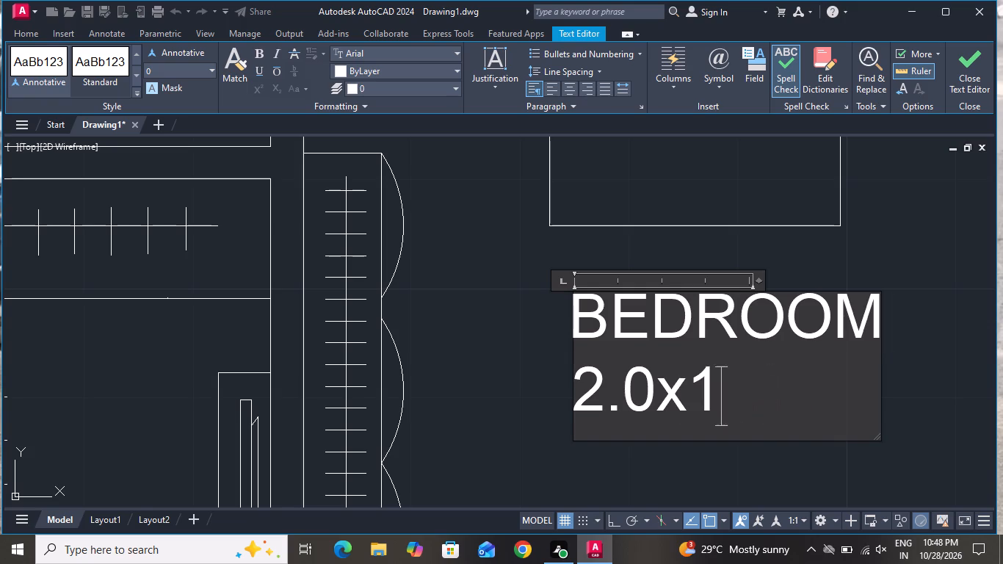
{"action": "key", "text": "BackSpace"}
{"action": "key", "text": "BackSpace"}
{"action": "key", "text": "BackSpace"}
{"action": "key", "text": "BackSpace"}
{"action": "key", "text": "BackSpace"}
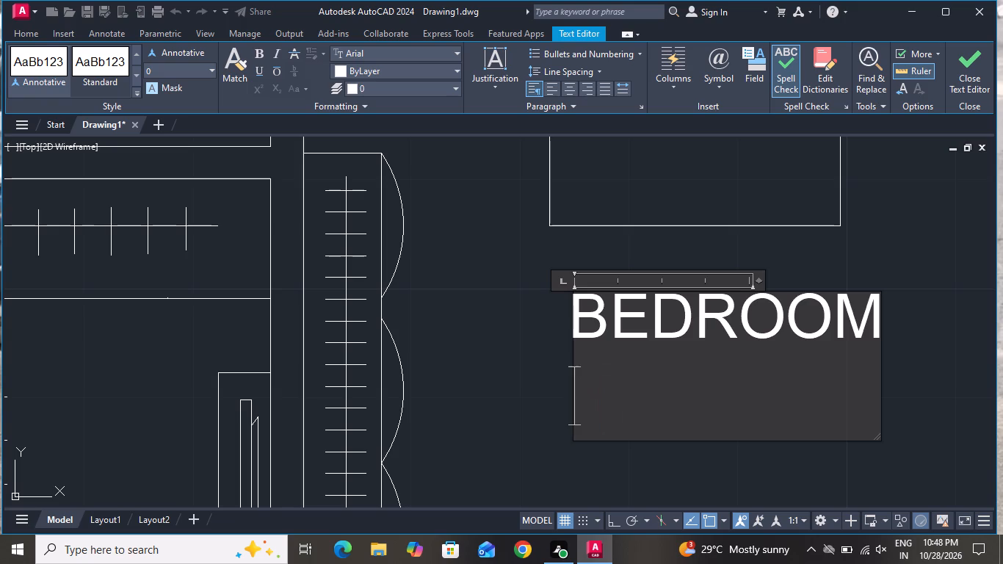
{"action": "key", "text": "3"}
{"action": "type", "text": ".50"}
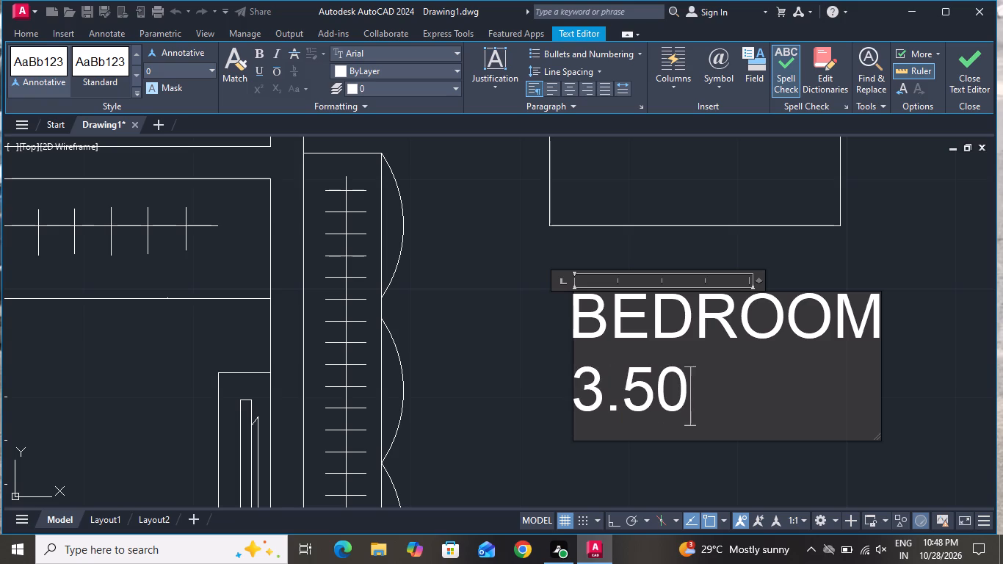
{"action": "key", "text": "x"}
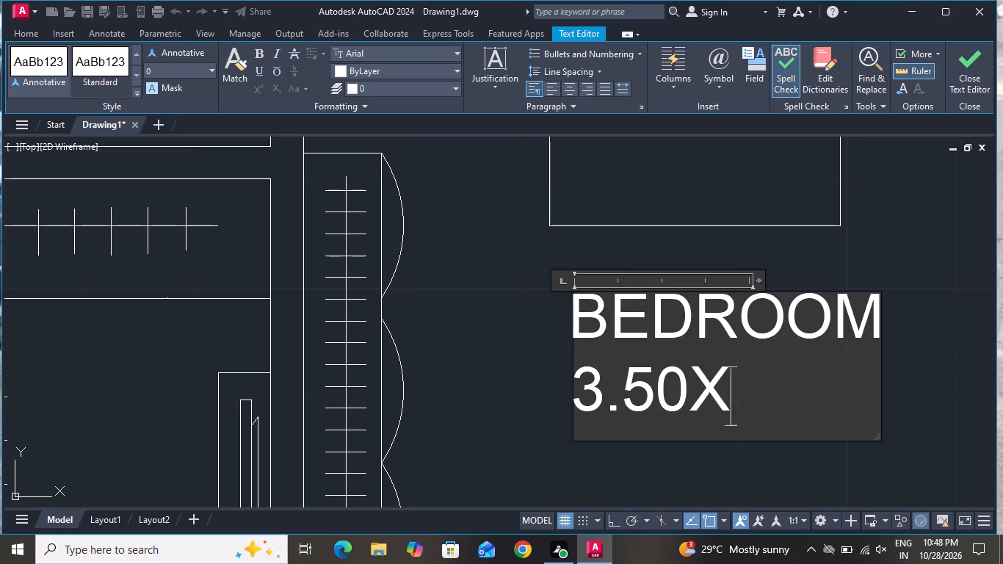
{"action": "key", "text": "3"}
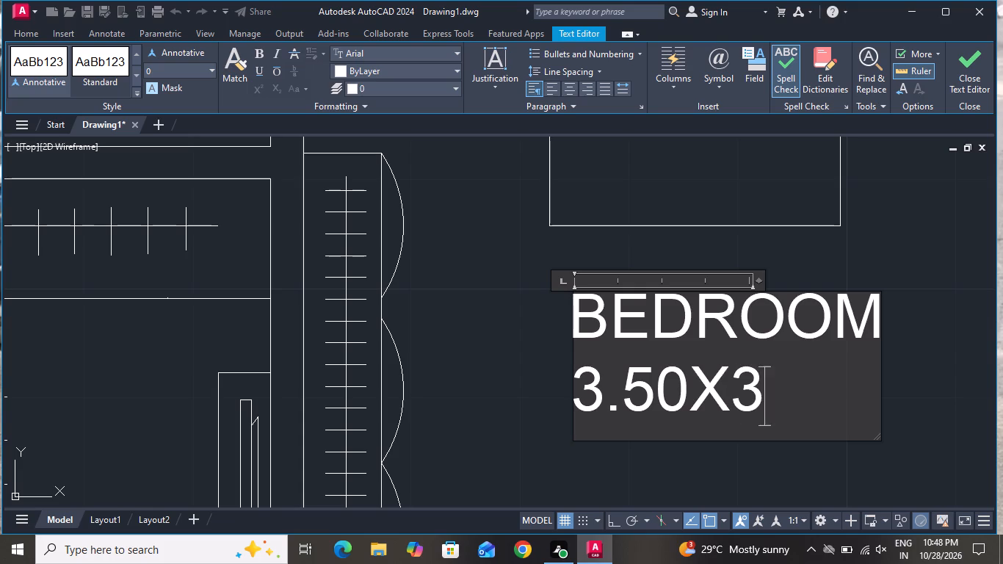
{"action": "type", "text": ".50"}
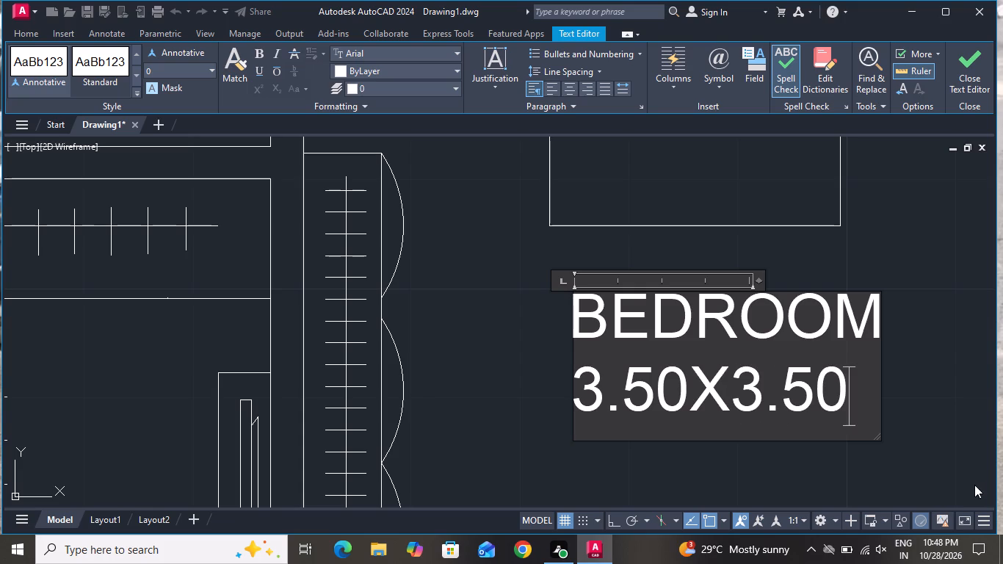
{"action": "left_click", "coordinate": [540, 275]}
Replace the w.c name in the label below the west bedroom's bed with M.BEDROOM.
{"action": "scroll", "coordinate": [543, 283], "scroll_direction": "down", "scroll_amount": 2}
{"action": "scroll", "coordinate": [611, 305], "scroll_direction": "down", "scroll_amount": 3}
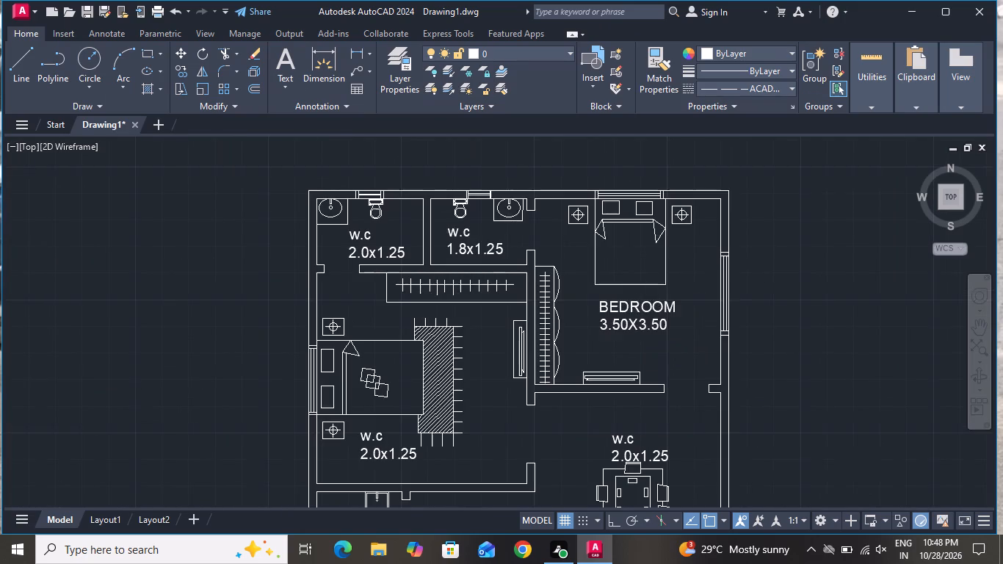
{"action": "scroll", "coordinate": [648, 303], "scroll_direction": "down", "scroll_amount": 1}
{"action": "scroll", "coordinate": [541, 365], "scroll_direction": "up", "scroll_amount": 3}
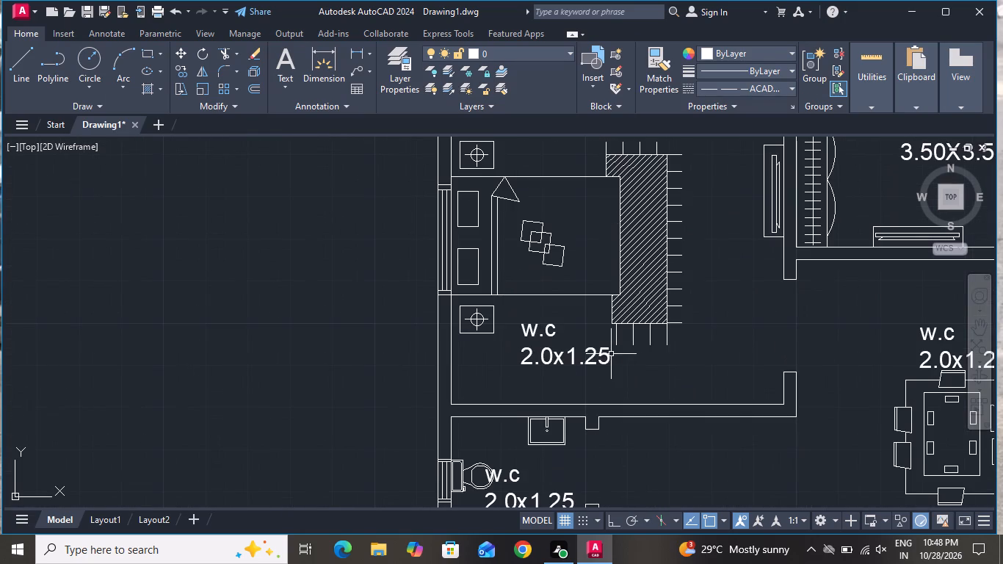
{"action": "scroll", "coordinate": [557, 339], "scroll_direction": "up", "scroll_amount": 2}
{"action": "double_click", "coordinate": [552, 308]}
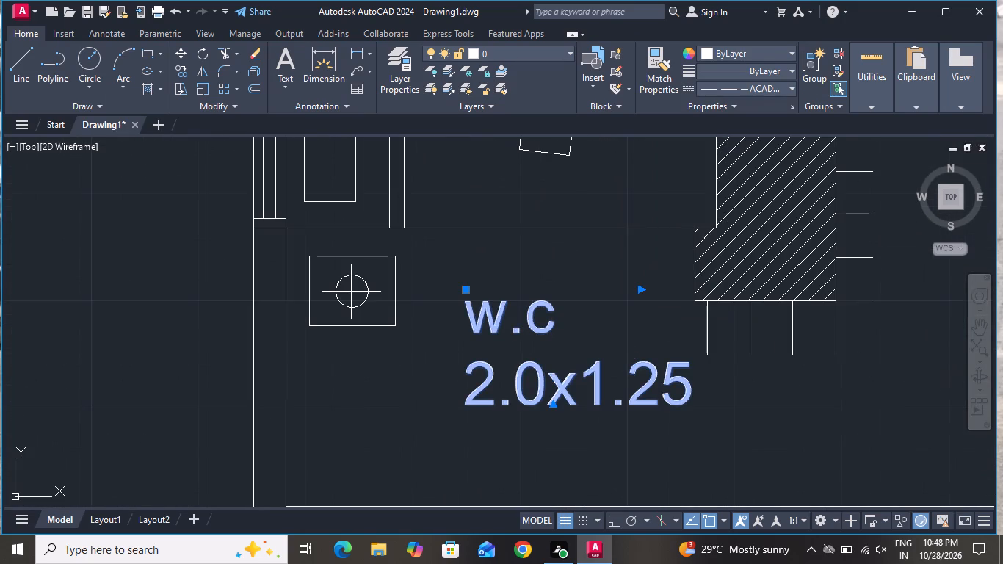
{"action": "key", "text": "BackSpace"}
{"action": "key", "text": "BackSpace"}
{"action": "key", "text": "BackSpace"}
{"action": "key", "text": "BackSpace"}
{"action": "key", "text": "BackSpace"}
{"action": "key", "text": "BackSpace"}
{"action": "key", "text": "BackSpace"}
{"action": "key", "text": "BackSpace"}
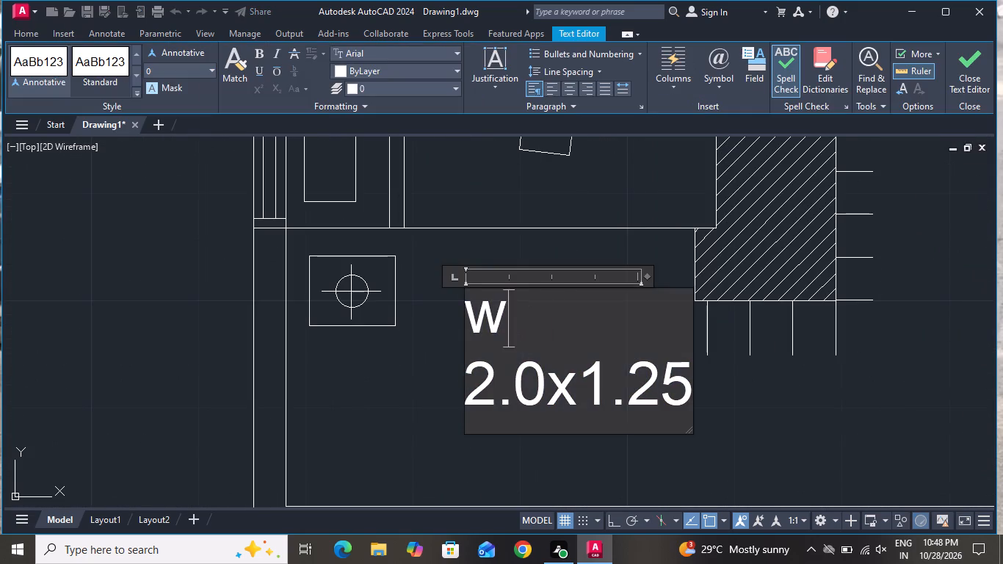
{"action": "key", "text": "BackSpace"}
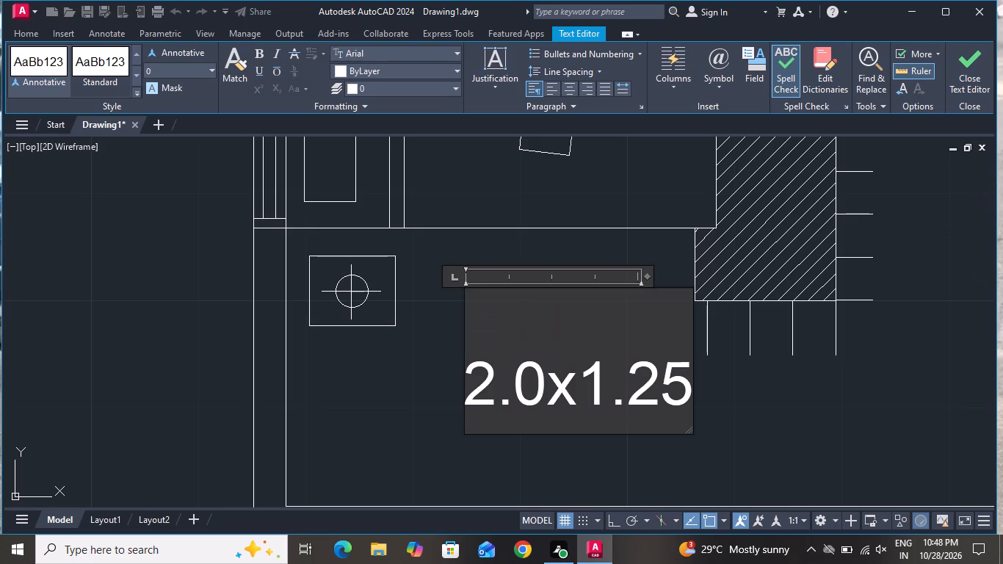
{"action": "key", "text": "m"}
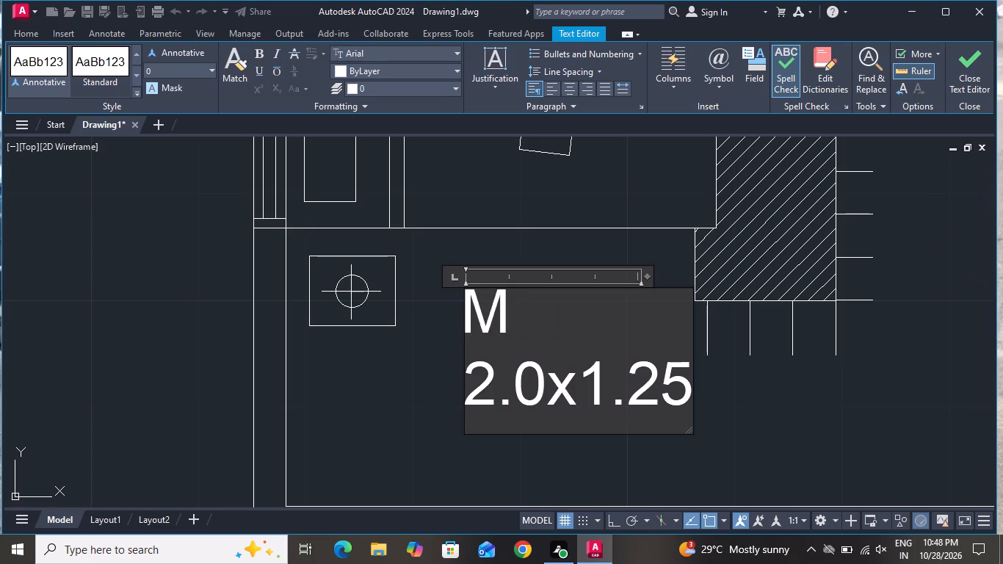
{"action": "key", "text": "period"}
{"action": "type", "text": "BEDROON"}
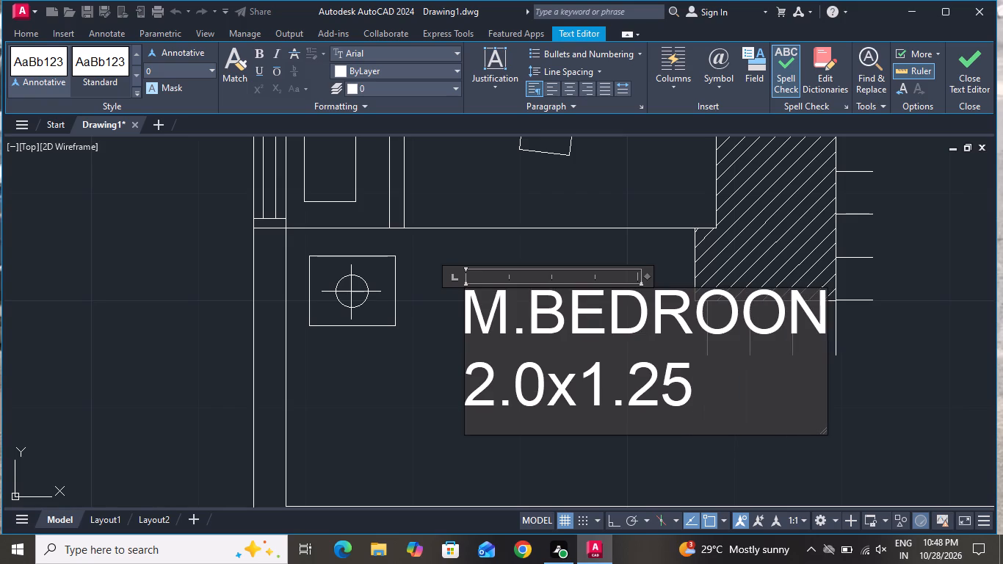
{"action": "key", "text": "BackSpace"}
{"action": "key", "text": "m"}
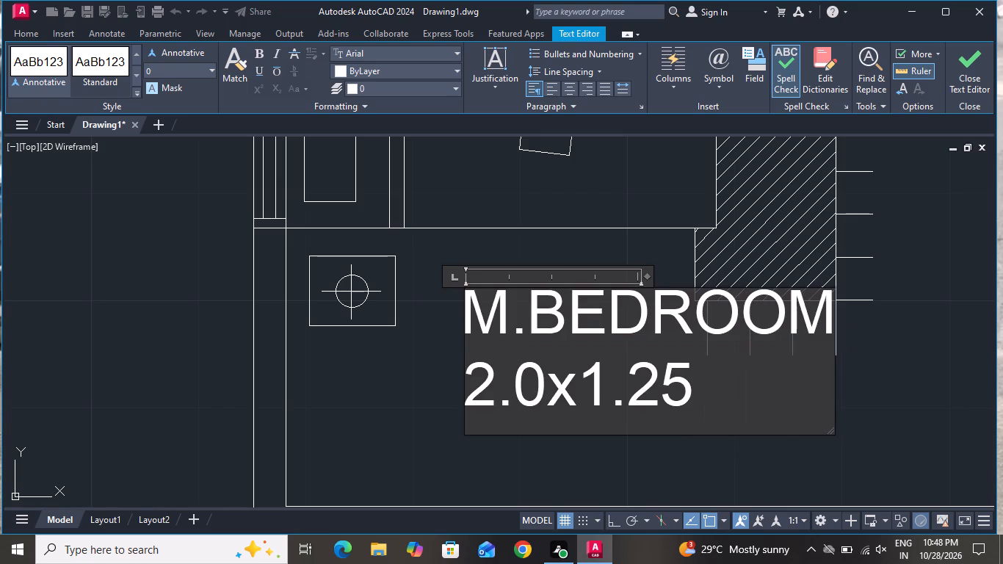
Replace the dimension line of the M.BEDROOM label with 4.00X3.95 and finish editing the text.
{"action": "left_click", "coordinate": [758, 402]}
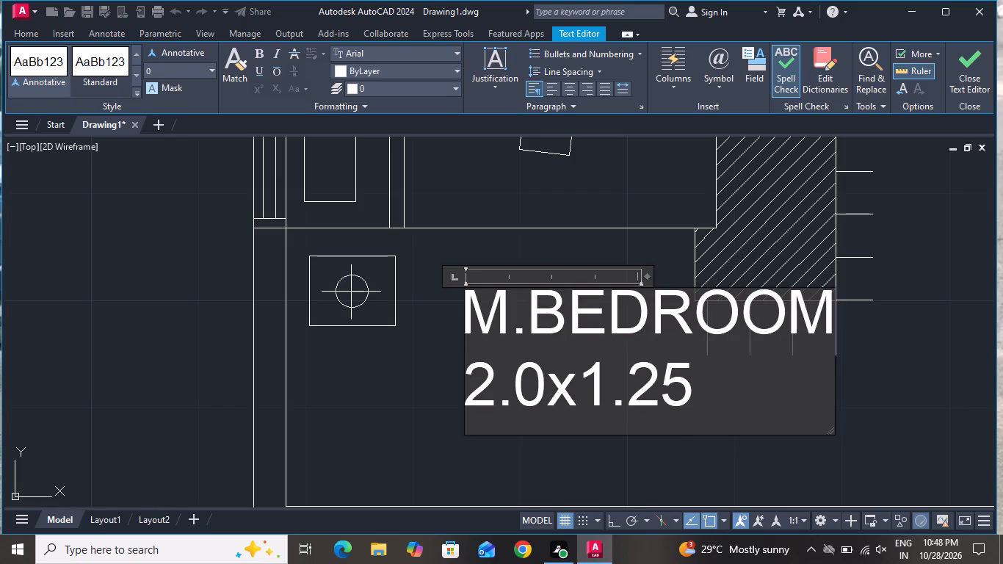
{"action": "left_click", "coordinate": [712, 379]}
{"action": "left_click", "coordinate": [678, 392]}
{"action": "key", "text": "BackSpace"}
{"action": "key", "text": "BackSpace"}
{"action": "key", "text": "BackSpace"}
{"action": "key", "text": "BackSpace"}
{"action": "key", "text": "BackSpace"}
{"action": "key", "text": "BackSpace"}
{"action": "key", "text": "BackSpace"}
{"action": "key", "text": "BackSpace"}
{"action": "key", "text": "BackSpace"}
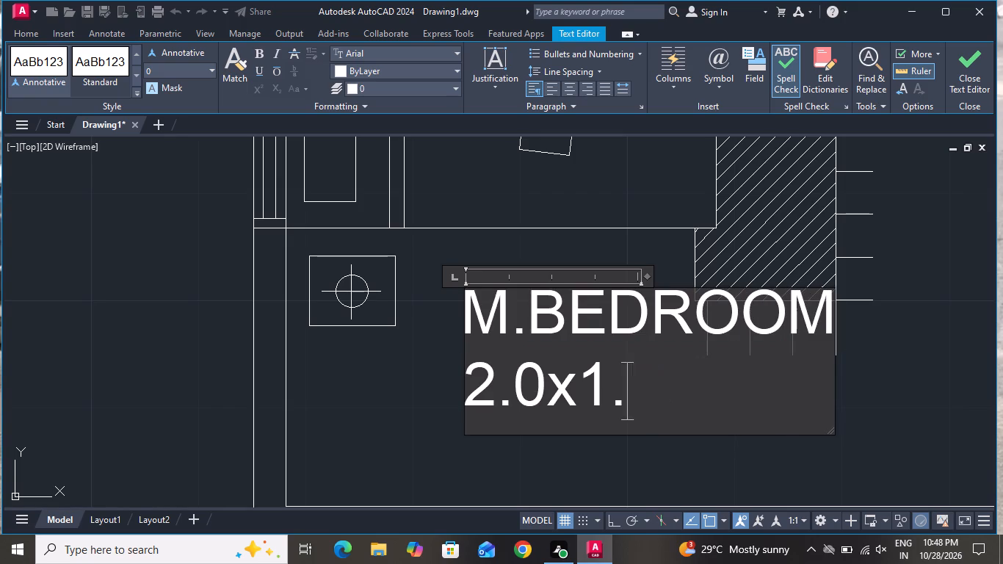
{"action": "key", "text": "Return"}
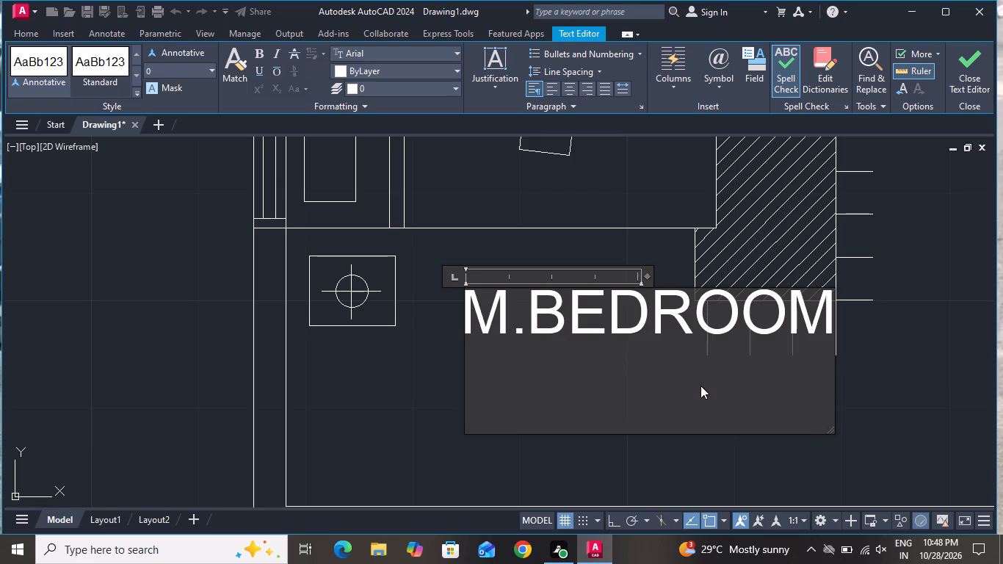
{"action": "key", "text": "4"}
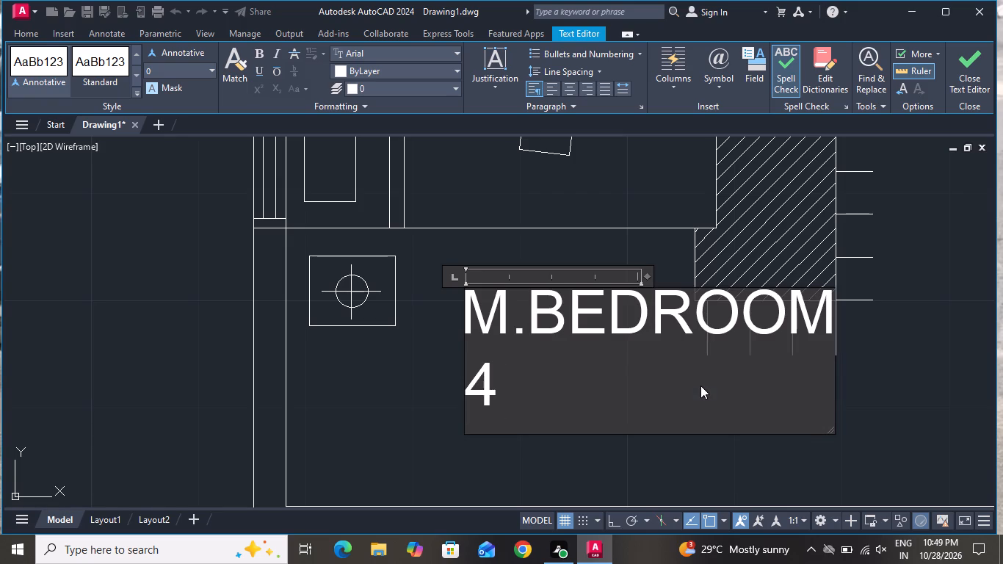
{"action": "key", "text": "period"}
{"action": "type", "text": "00X"}
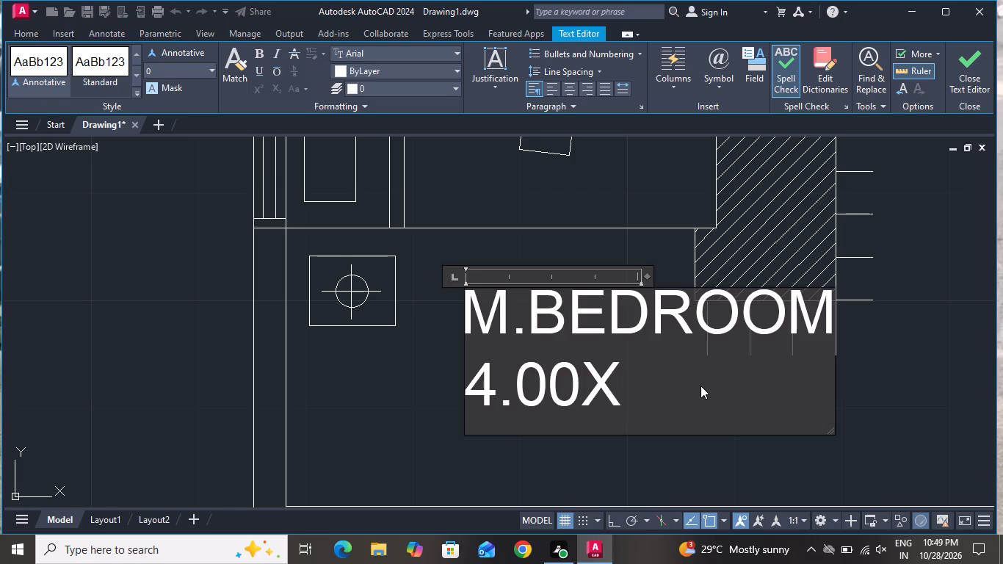
{"action": "key", "text": "3"}
{"action": "type", "text": ".95"}
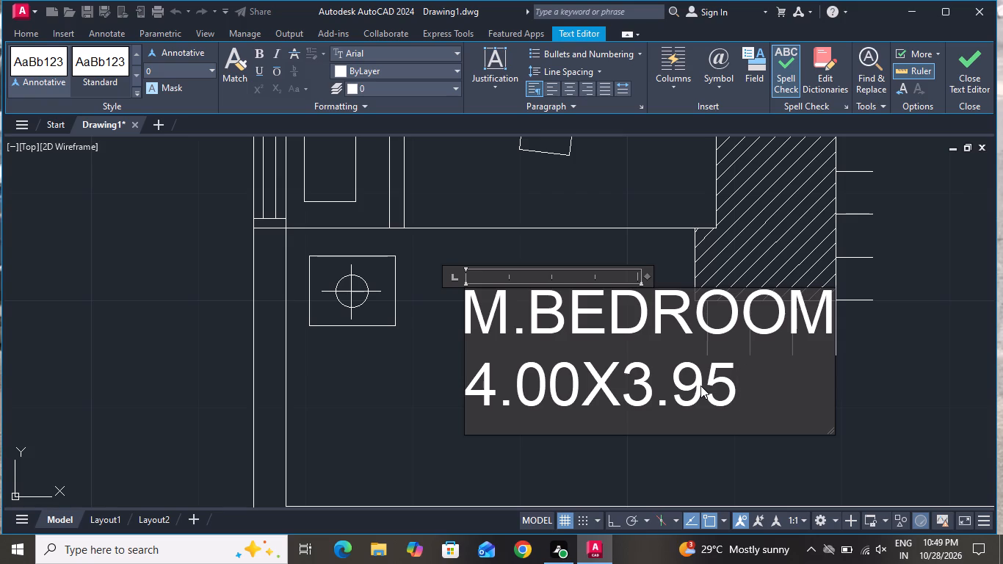
{"action": "left_click", "coordinate": [753, 445]}
Move the M.BEDROOM label slightly southwest, into the space below the bed and beside the bedside table.
{"action": "scroll", "coordinate": [741, 446], "scroll_direction": "down", "scroll_amount": 3}
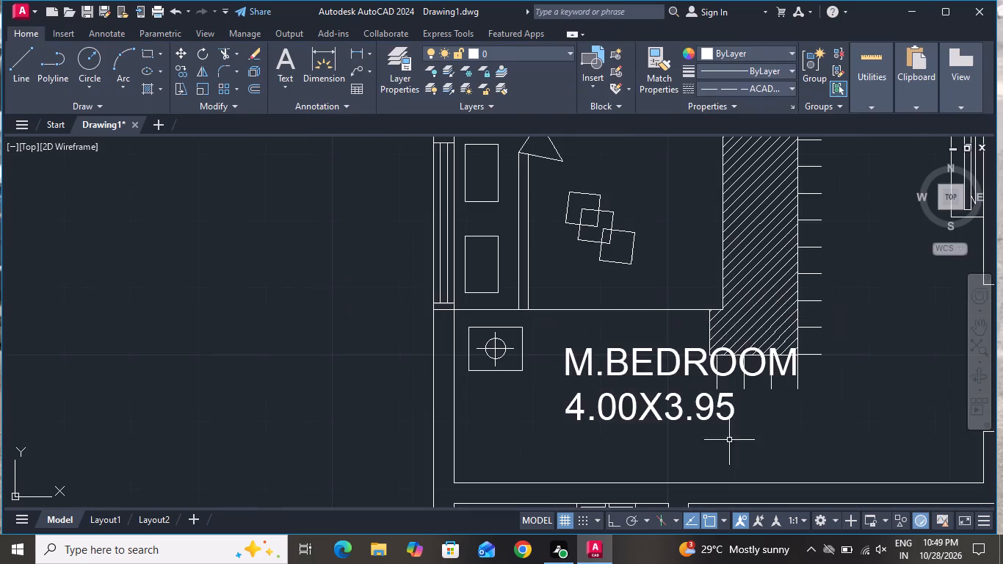
{"action": "scroll", "coordinate": [723, 426], "scroll_direction": "down", "scroll_amount": 1}
{"action": "left_click", "coordinate": [676, 392]}
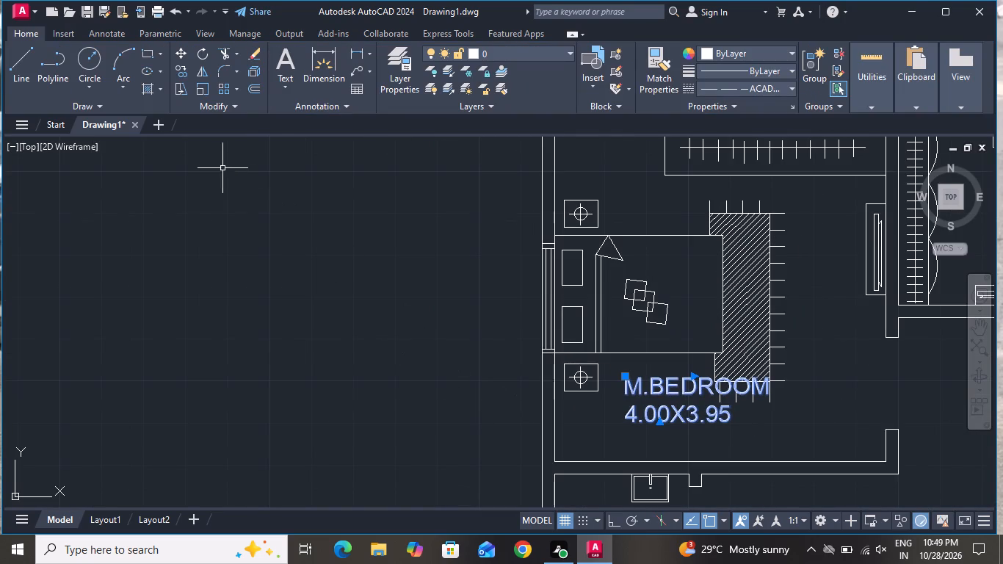
{"action": "left_click", "coordinate": [183, 59]}
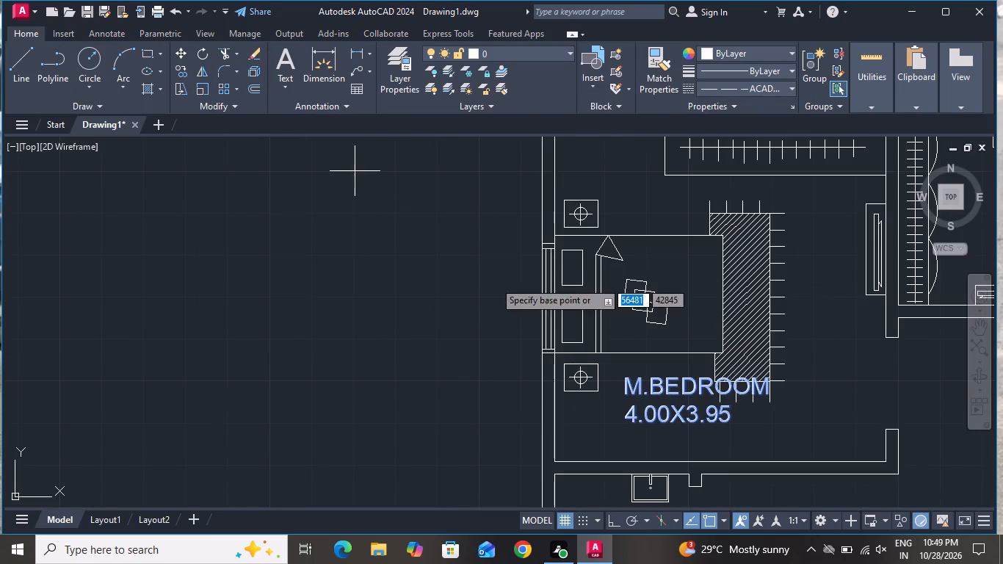
{"action": "left_click", "coordinate": [699, 435]}
{"action": "left_click", "coordinate": [677, 452]}
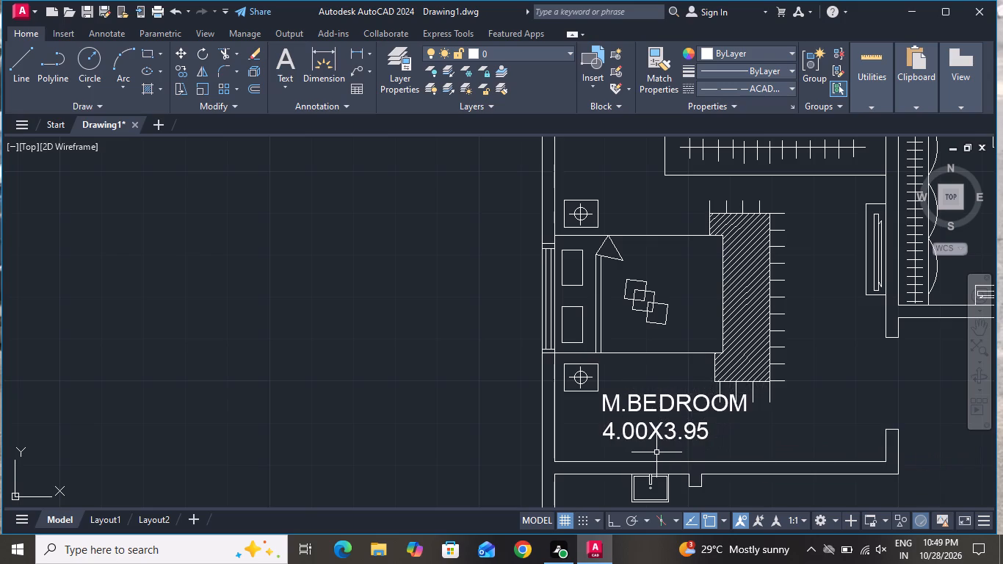
Replace the w.c name in the label above the dining table with DINING.
{"action": "scroll", "coordinate": [504, 429], "scroll_direction": "down", "scroll_amount": 2}
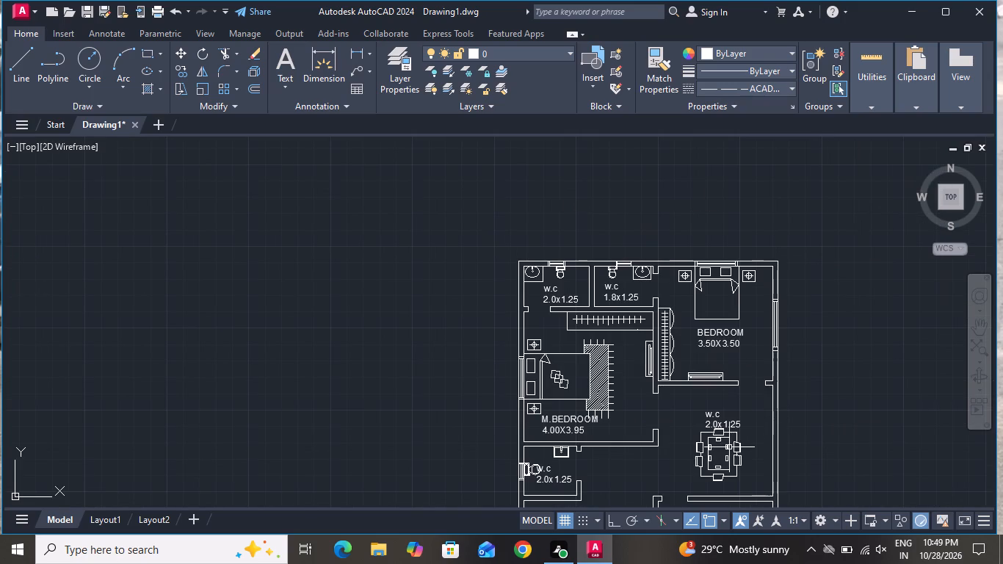
{"action": "scroll", "coordinate": [729, 458], "scroll_direction": "up", "scroll_amount": 2}
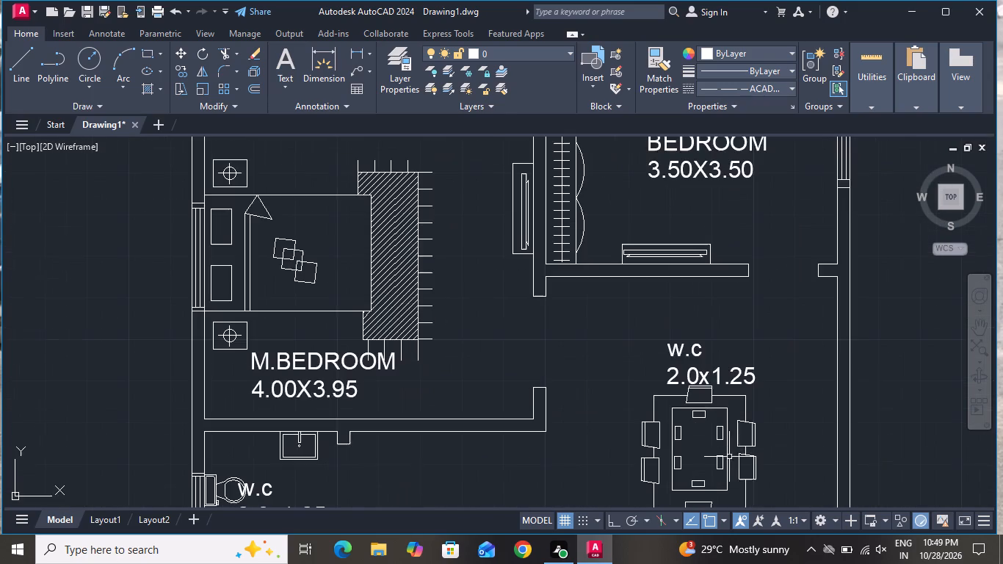
{"action": "scroll", "coordinate": [706, 347], "scroll_direction": "up", "scroll_amount": 2}
{"action": "left_click", "coordinate": [686, 347]}
{"action": "double_click", "coordinate": [686, 347]}
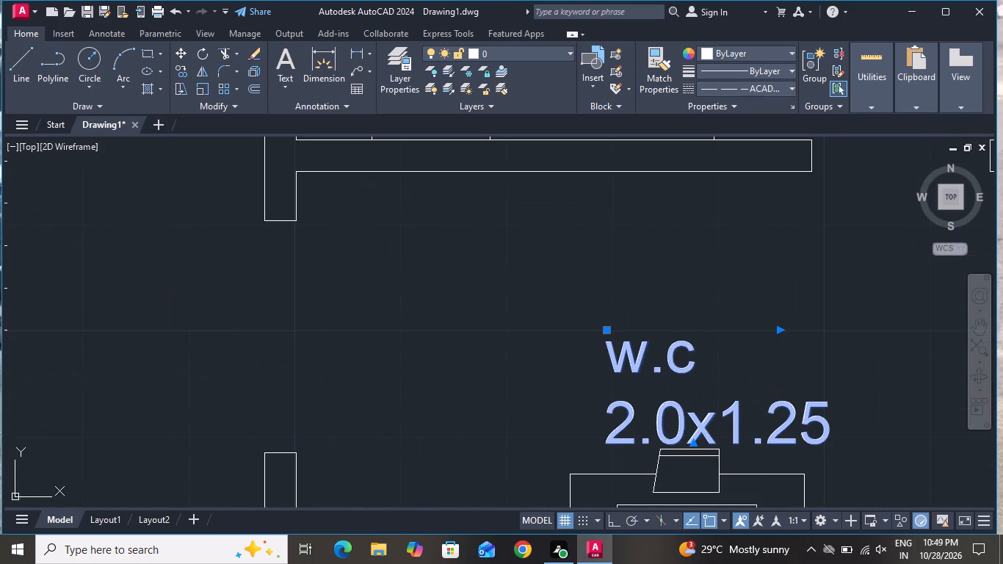
{"action": "key", "text": "BackSpace"}
{"action": "key", "text": "BackSpace"}
{"action": "key", "text": "BackSpace"}
{"action": "key", "text": "BackSpace"}
{"action": "key", "text": "BackSpace"}
{"action": "key", "text": "BackSpace"}
{"action": "key", "text": "BackSpace"}
{"action": "key", "text": "BackSpace"}
{"action": "key", "text": "BackSpace"}
{"action": "key", "text": "BackSpace"}
{"action": "key", "text": "BackSpace"}
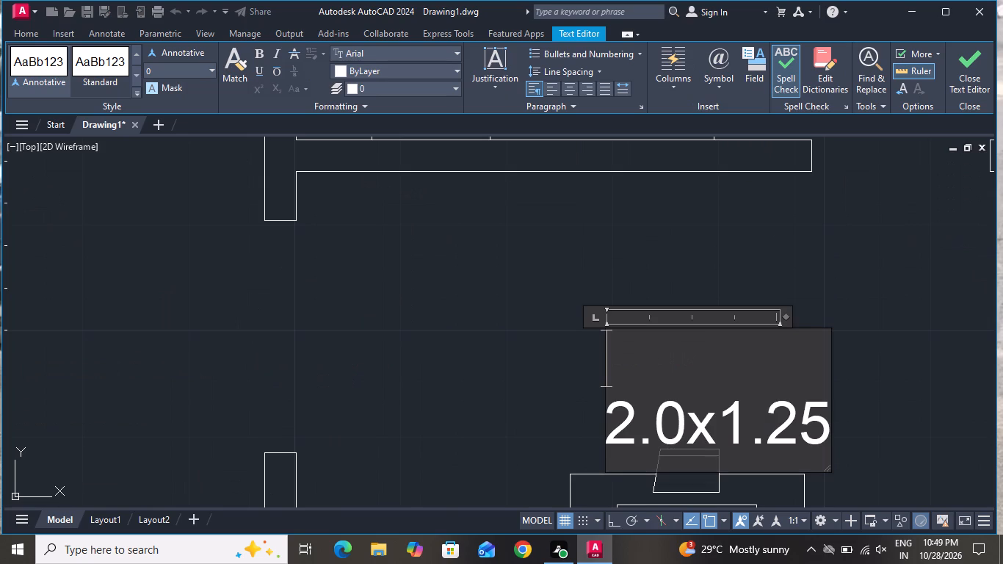
{"action": "key", "text": "f"}
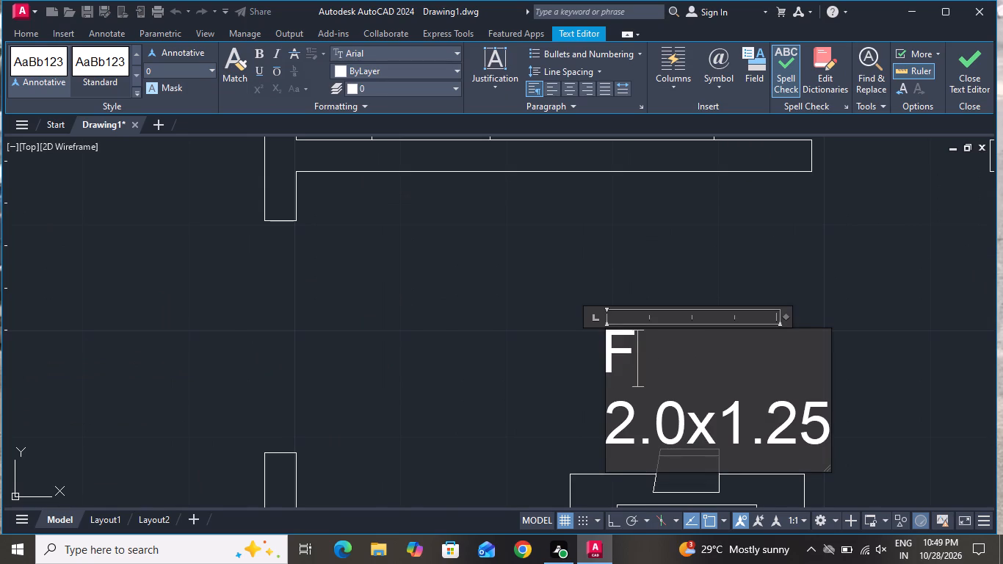
{"action": "key", "text": "BackSpace"}
{"action": "type", "text": "DI"}
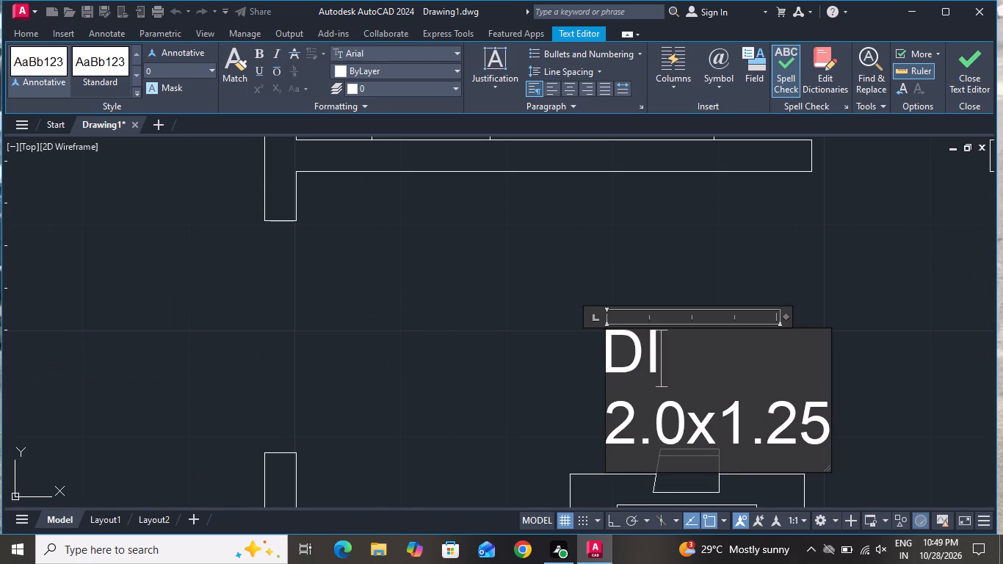
{"action": "key", "text": "n"}
{"action": "type", "text": "ING"}
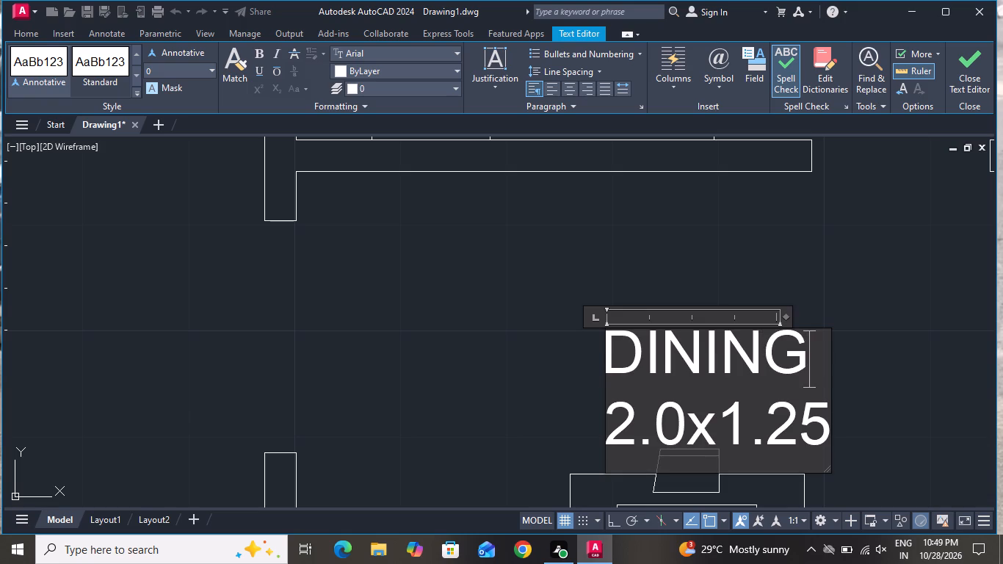
Remove the 2.0x1.25 dimension line from the DINING label.
{"action": "left_click", "coordinate": [827, 422]}
{"action": "key", "text": "BackSpace"}
{"action": "key", "text": "BackSpace"}
{"action": "key", "text": "BackSpace"}
{"action": "key", "text": "BackSpace"}
{"action": "key", "text": "BackSpace"}
{"action": "key", "text": "BackSpace"}
{"action": "key", "text": "BackSpace"}
{"action": "key", "text": "BackSpace"}
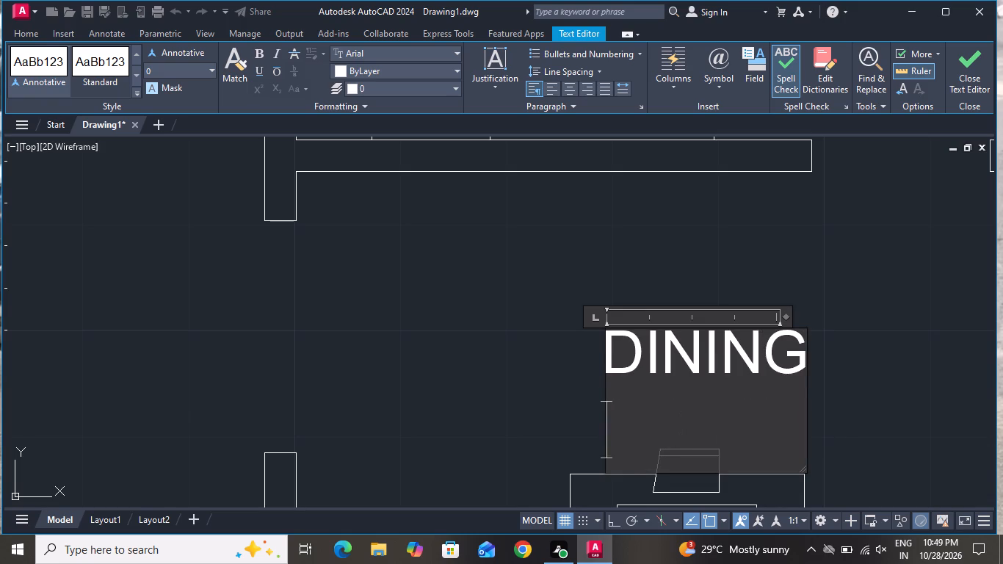
{"action": "key", "text": "BackSpace"}
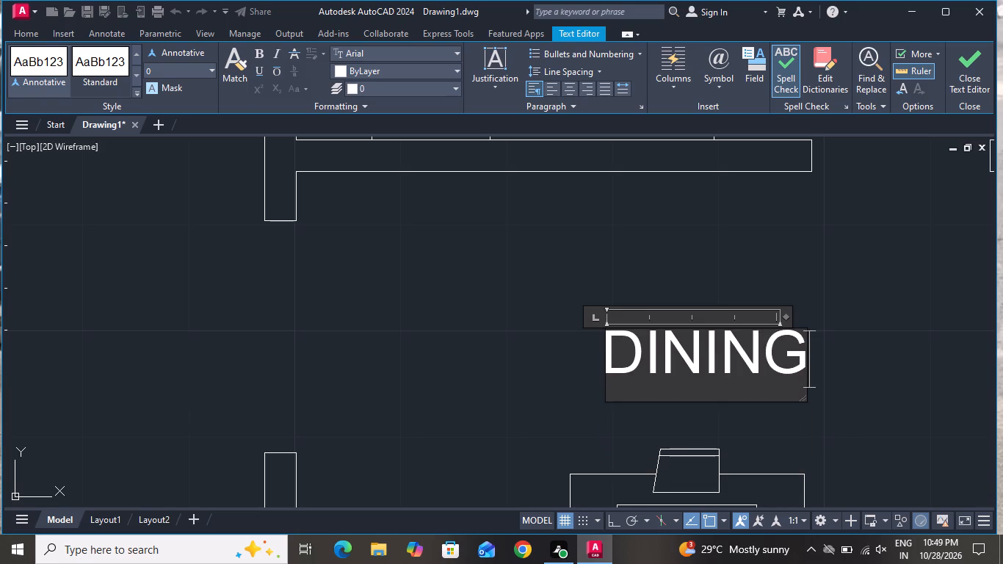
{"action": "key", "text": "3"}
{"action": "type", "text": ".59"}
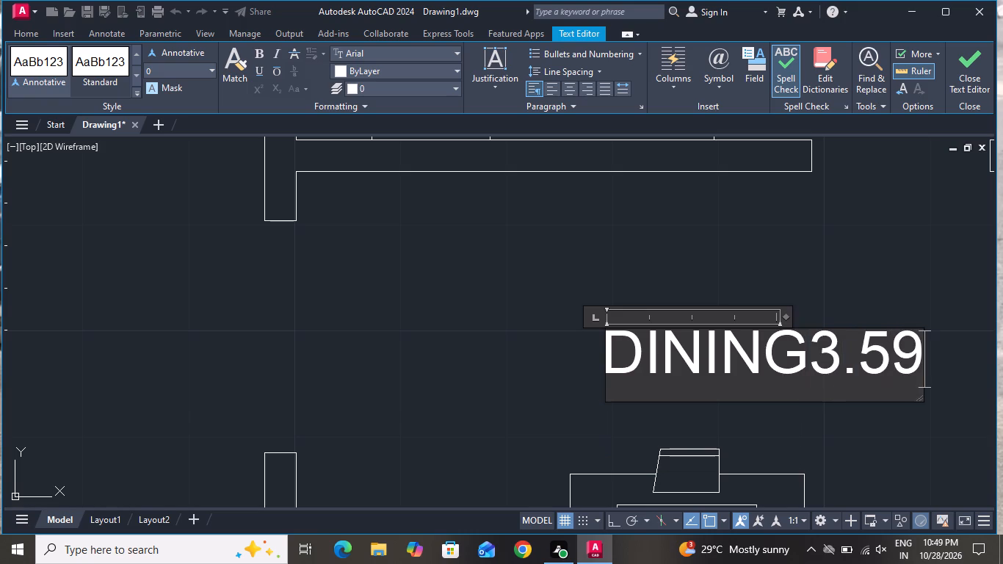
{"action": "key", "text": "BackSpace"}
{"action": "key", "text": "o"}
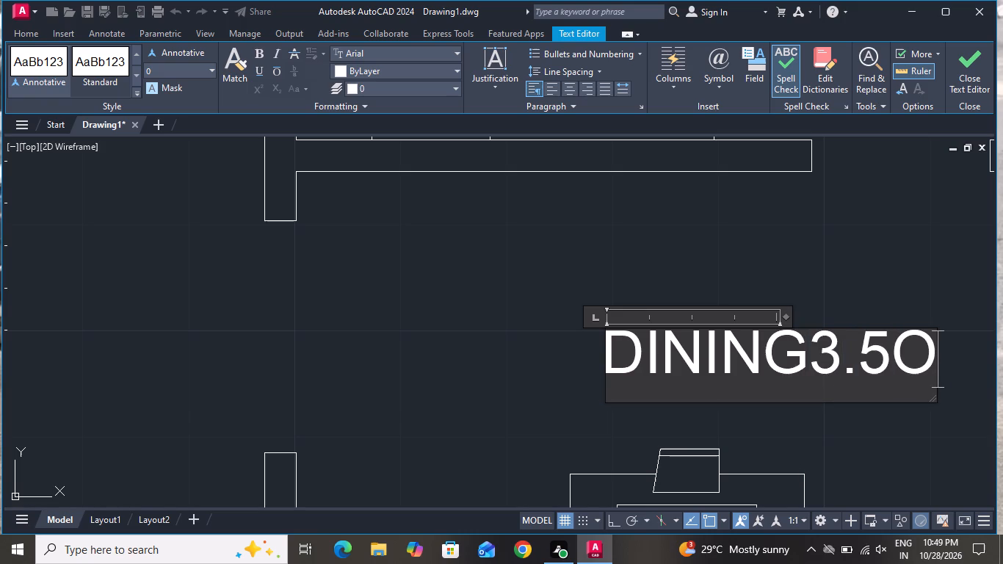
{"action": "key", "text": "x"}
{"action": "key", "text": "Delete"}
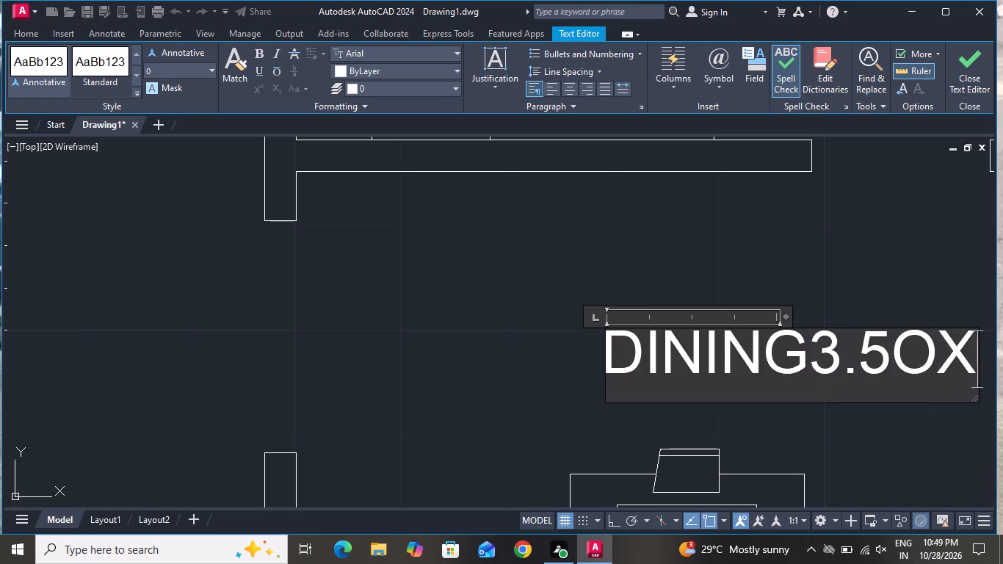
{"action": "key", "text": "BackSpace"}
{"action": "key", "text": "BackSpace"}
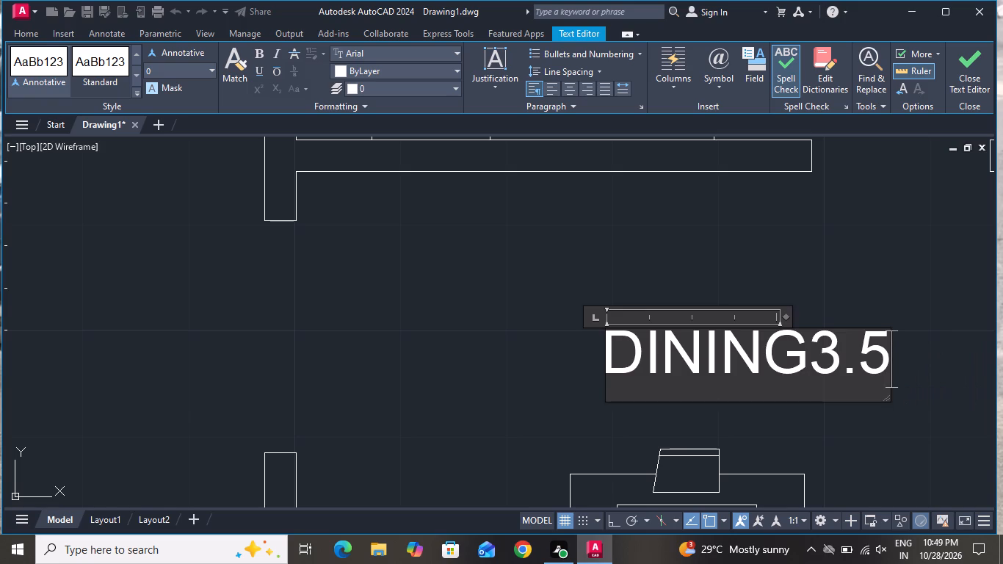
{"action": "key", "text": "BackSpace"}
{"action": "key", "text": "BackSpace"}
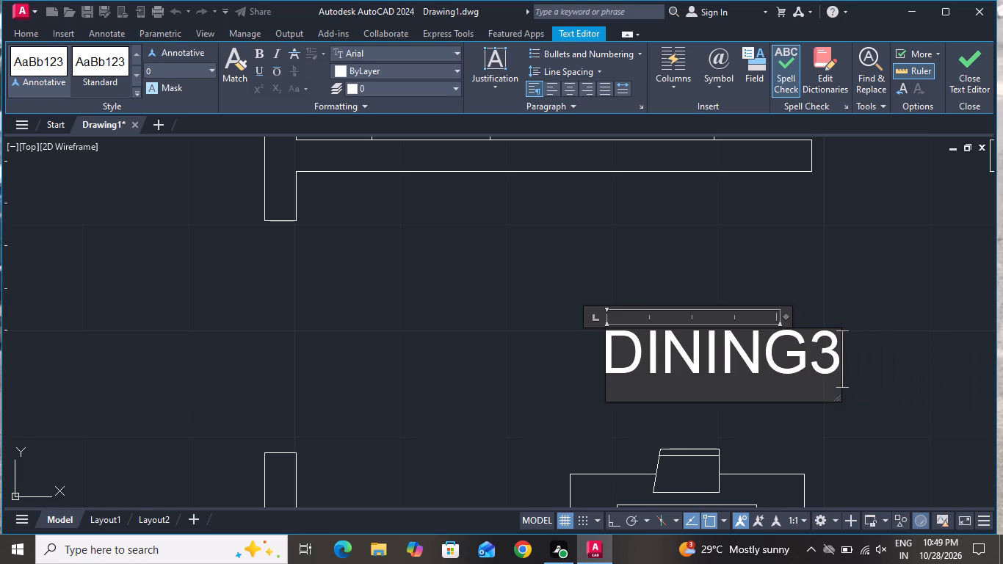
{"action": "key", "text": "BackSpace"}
Add 3.50X3.38 as a second line under DINING and finish editing the text.
{"action": "key", "text": "Return"}
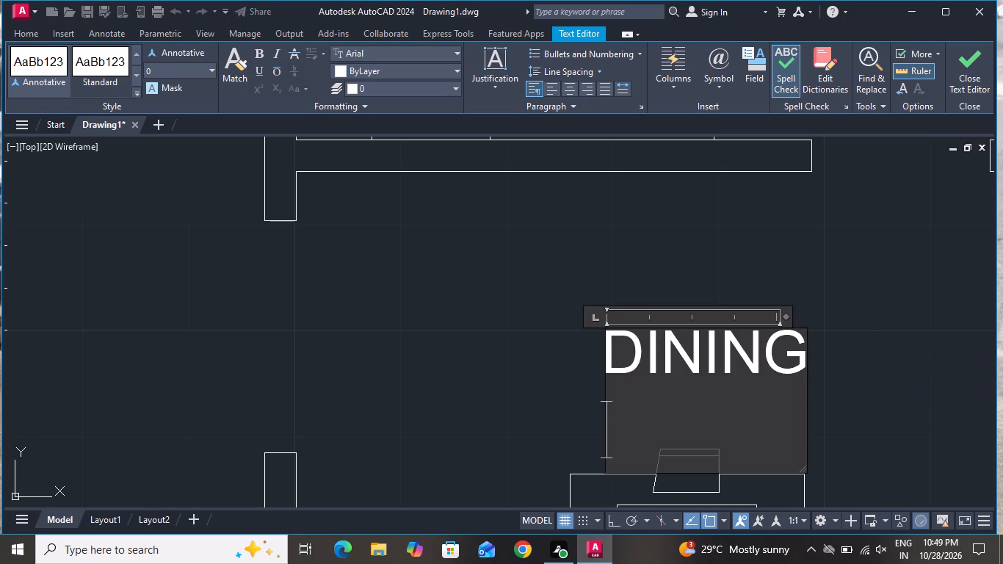
{"action": "key", "text": "3"}
{"action": "type", "text": ".50"}
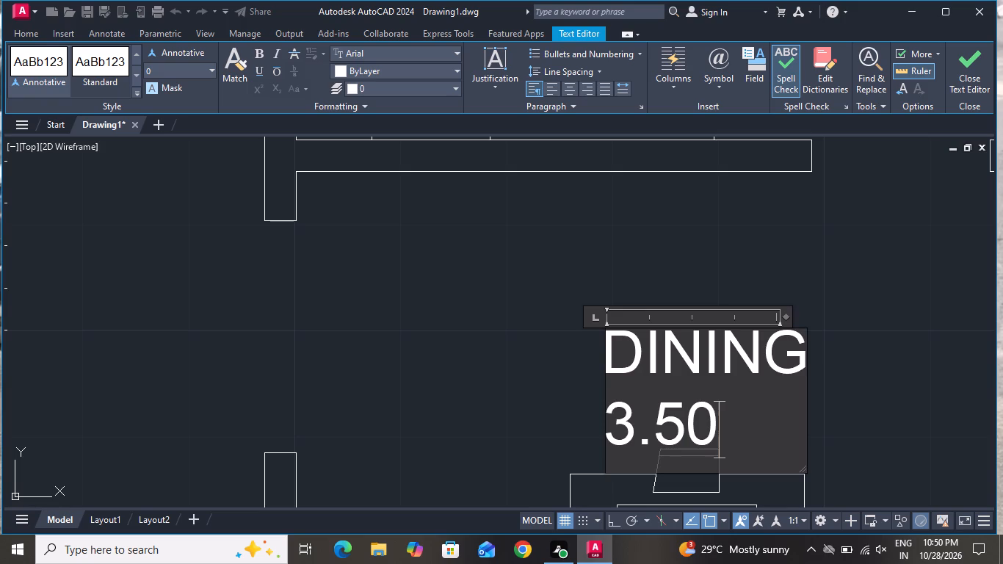
{"action": "key", "text": "x"}
{"action": "key", "text": "3"}
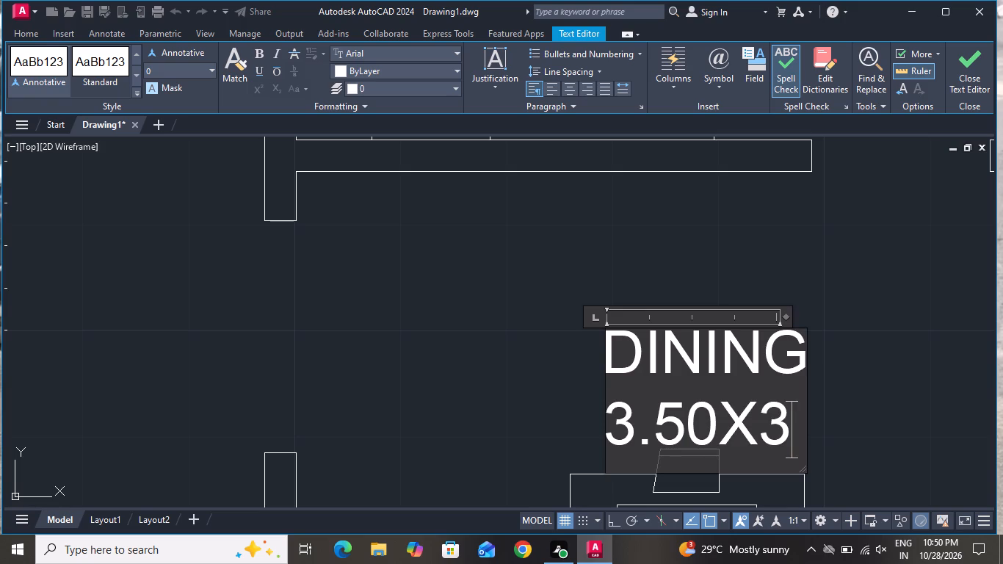
{"action": "type", "text": ".38"}
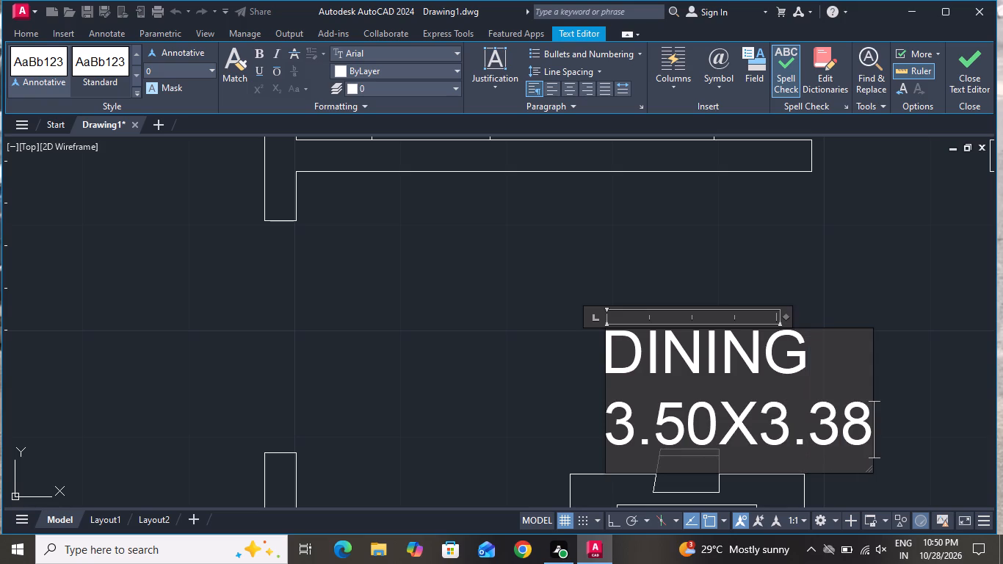
{"action": "left_click", "coordinate": [743, 198]}
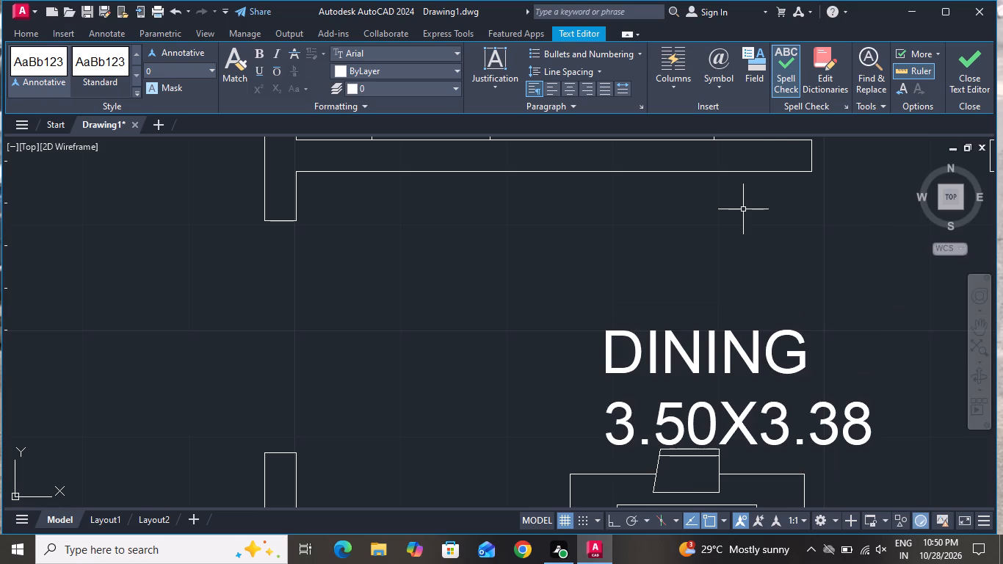
Move the DINING label northwest, clear of the dining table's chairs.
{"action": "left_click", "coordinate": [632, 358]}
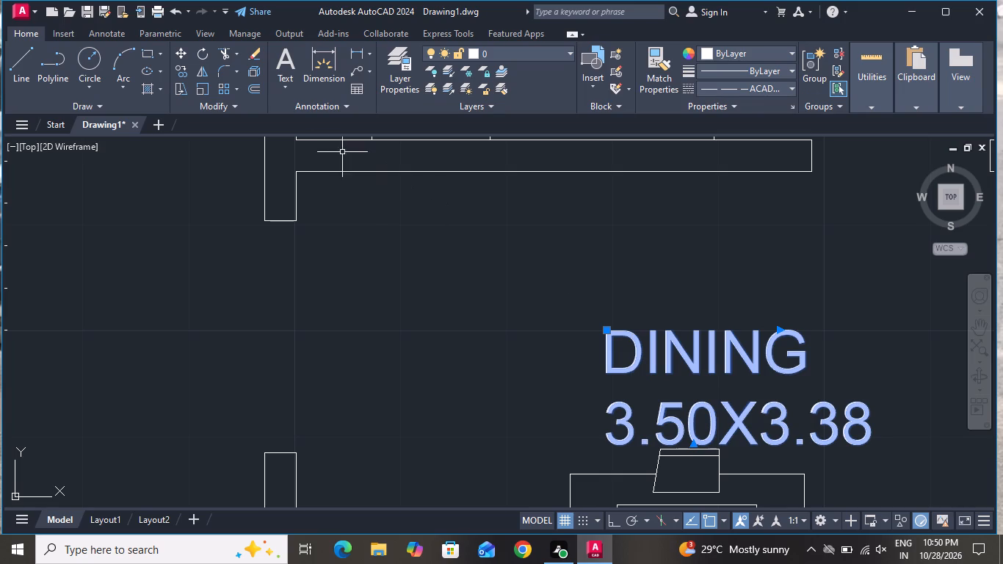
{"action": "left_click", "coordinate": [179, 53]}
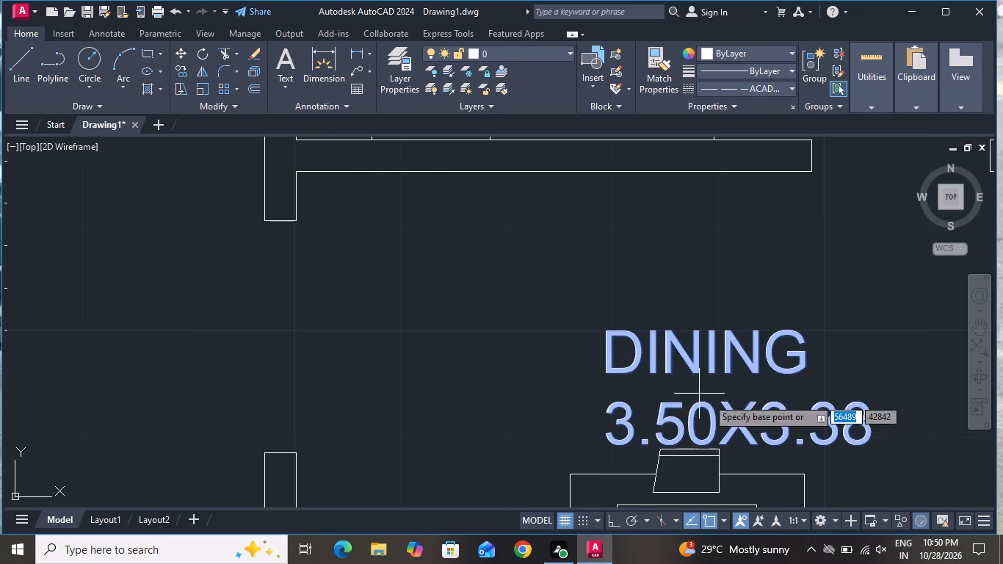
{"action": "left_click", "coordinate": [728, 403]}
{"action": "left_click", "coordinate": [622, 344]}
Replace the w.c 2.0x1.25 label in the toilet south of M.BEDROOM with the name W.C.
{"action": "scroll", "coordinate": [707, 333], "scroll_direction": "down", "scroll_amount": 3}
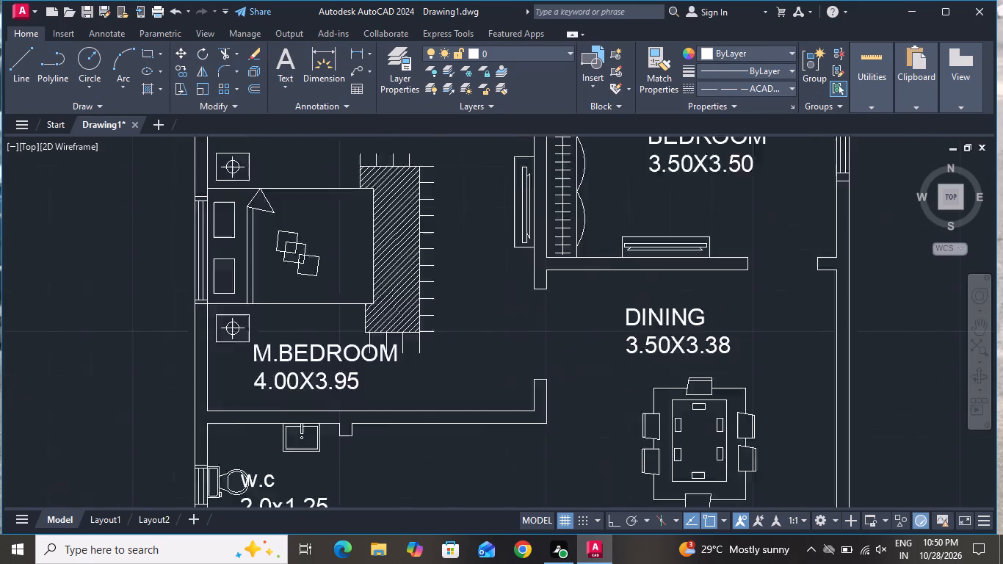
{"action": "scroll", "coordinate": [403, 488], "scroll_direction": "up", "scroll_amount": 1}
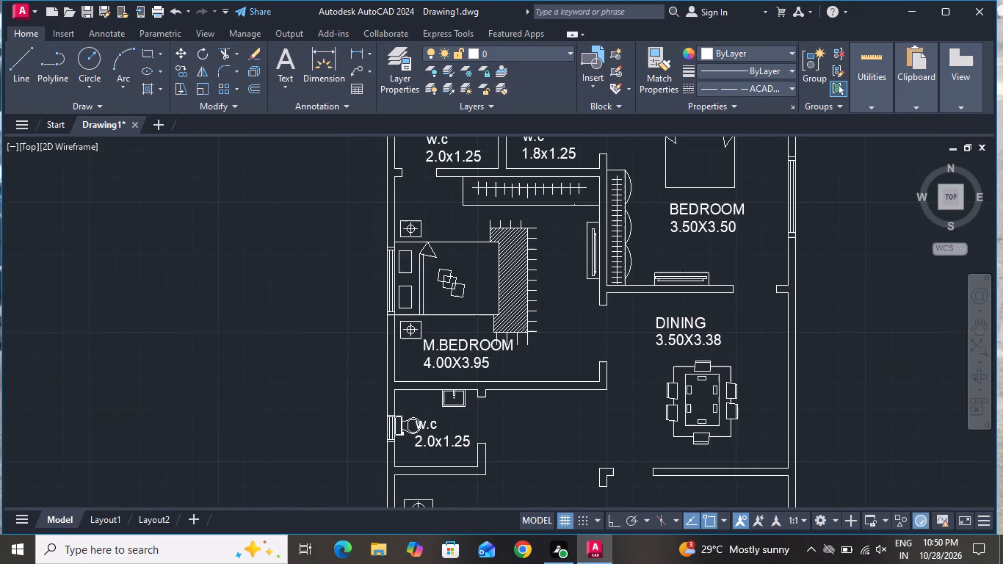
{"action": "scroll", "coordinate": [403, 488], "scroll_direction": "up", "scroll_amount": 2}
{"action": "double_click", "coordinate": [665, 286]}
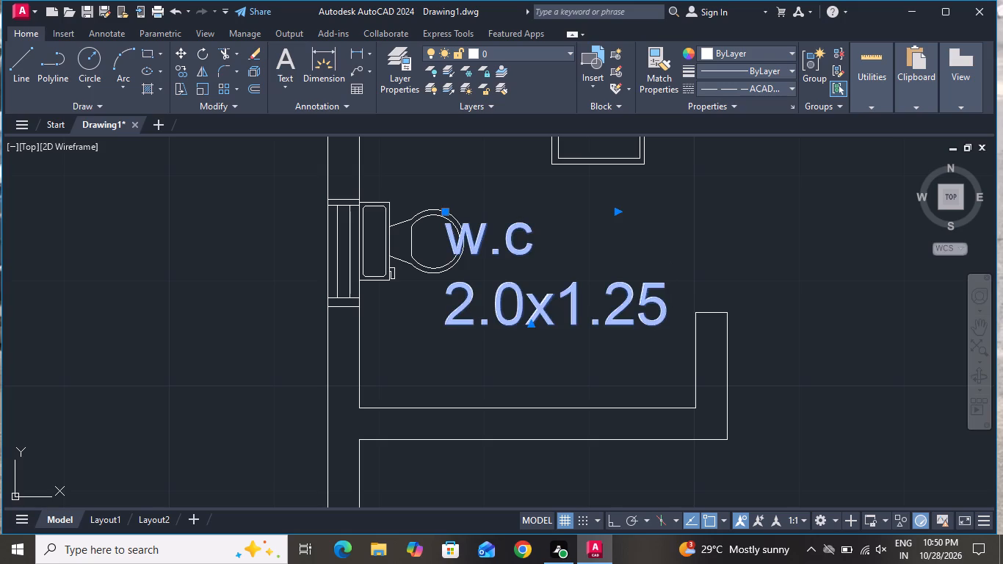
{"action": "key", "text": "BackSpace"}
{"action": "key", "text": "BackSpace"}
{"action": "key", "text": "BackSpace"}
{"action": "key", "text": "BackSpace"}
{"action": "key", "text": "BackSpace"}
{"action": "key", "text": "BackSpace"}
{"action": "key", "text": "BackSpace"}
{"action": "key", "text": "BackSpace"}
{"action": "key", "text": "BackSpace"}
{"action": "key", "text": "BackSpace"}
{"action": "key", "text": "BackSpace"}
{"action": "key", "text": "BackSpace"}
{"action": "key", "text": "BackSpace"}
{"action": "key", "text": "BackSpace"}
{"action": "key", "text": "BackSpace"}
{"action": "key", "text": "BackSpace"}
{"action": "key", "text": "BackSpace"}
{"action": "key", "text": "BackSpace"}
{"action": "key", "text": "BackSpace"}
{"action": "key", "text": "BackSpace"}
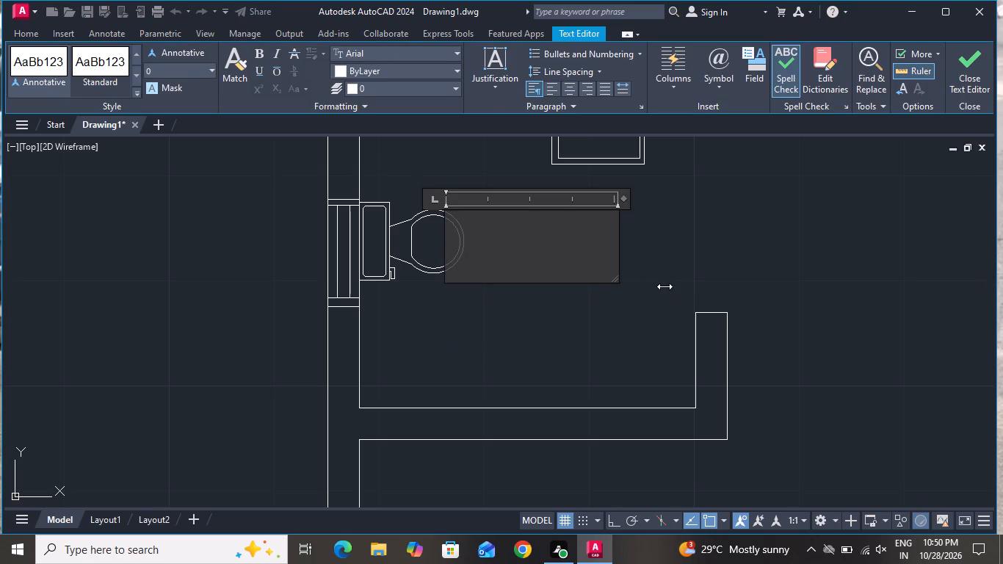
{"action": "key", "text": "w"}
{"action": "type", "text": ".C"}
{"action": "key", "text": "Return"}
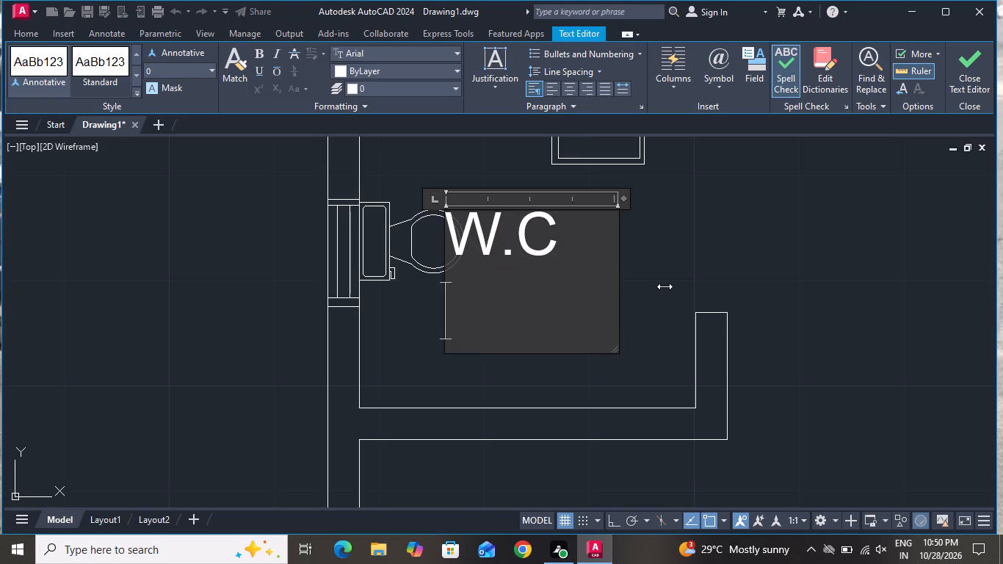
Add 1.6X1.5 as a second line under W.C and finish editing the text.
{"action": "key", "text": "1"}
{"action": "type", "text": ".6X"}
{"action": "key", "text": "1"}
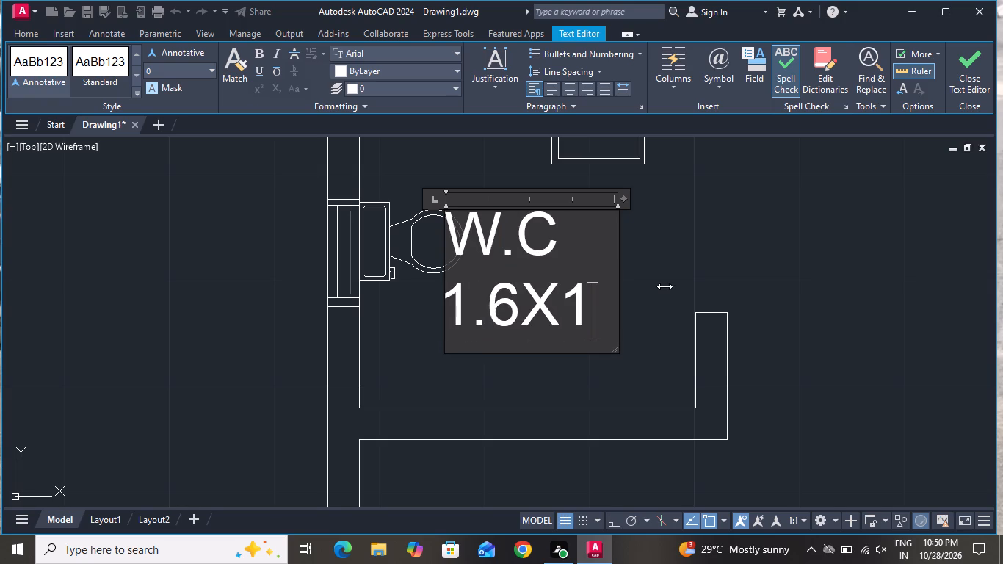
{"action": "key", "text": "period"}
{"action": "key", "text": "5"}
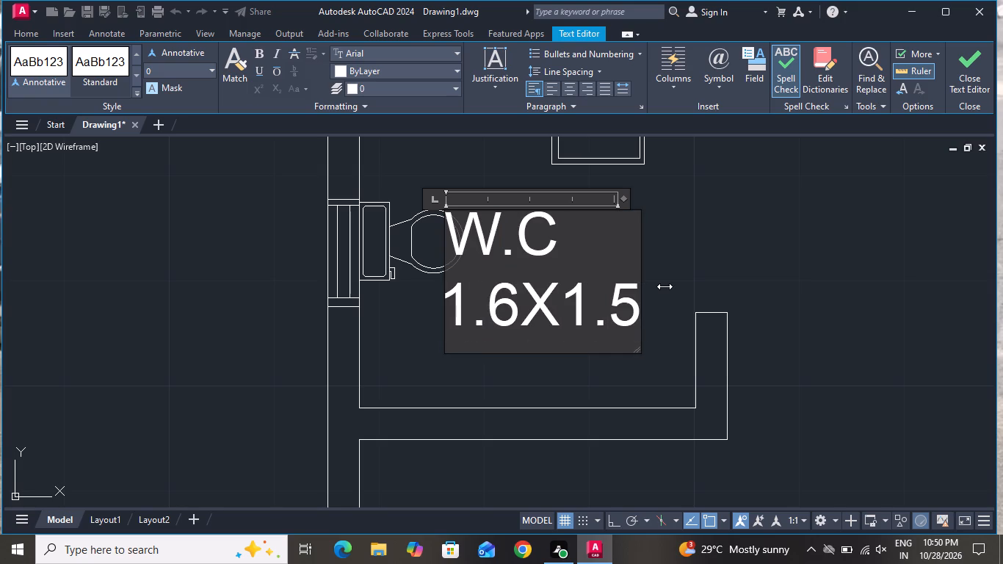
{"action": "left_click", "coordinate": [761, 251]}
Replace the w.c 2.0x1.25 label between the sofa set and the TV unit with JUMBO SIZELIVING.
{"action": "scroll", "coordinate": [762, 258], "scroll_direction": "down", "scroll_amount": 3}
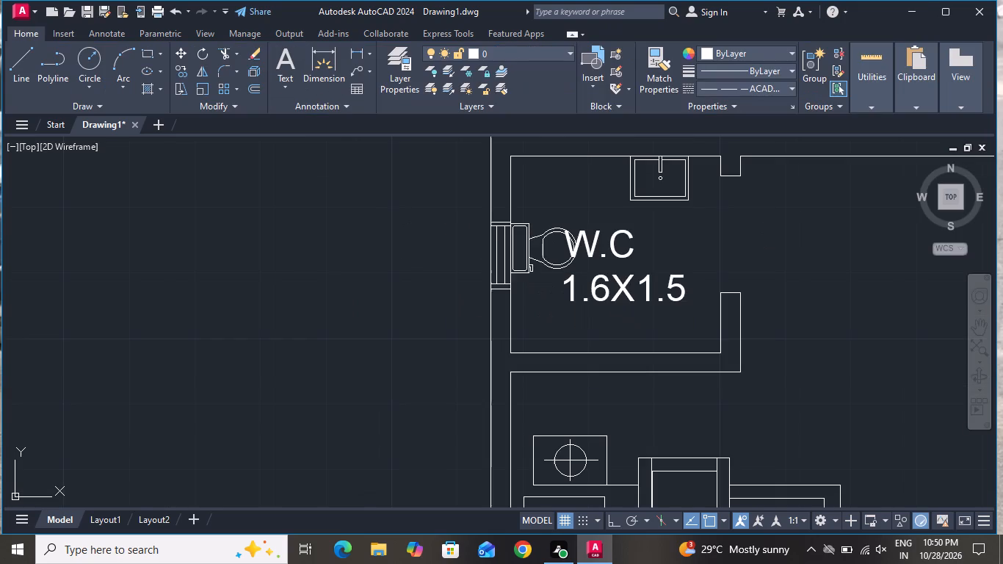
{"action": "scroll", "coordinate": [746, 261], "scroll_direction": "down", "scroll_amount": 1}
{"action": "scroll", "coordinate": [734, 355], "scroll_direction": "down", "scroll_amount": 1}
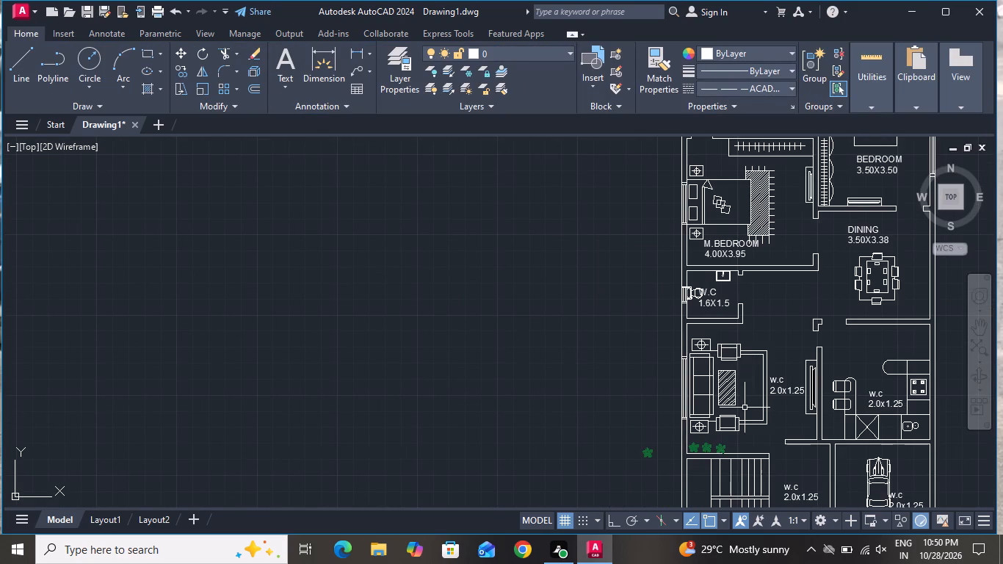
{"action": "scroll", "coordinate": [797, 406], "scroll_direction": "up", "scroll_amount": 4}
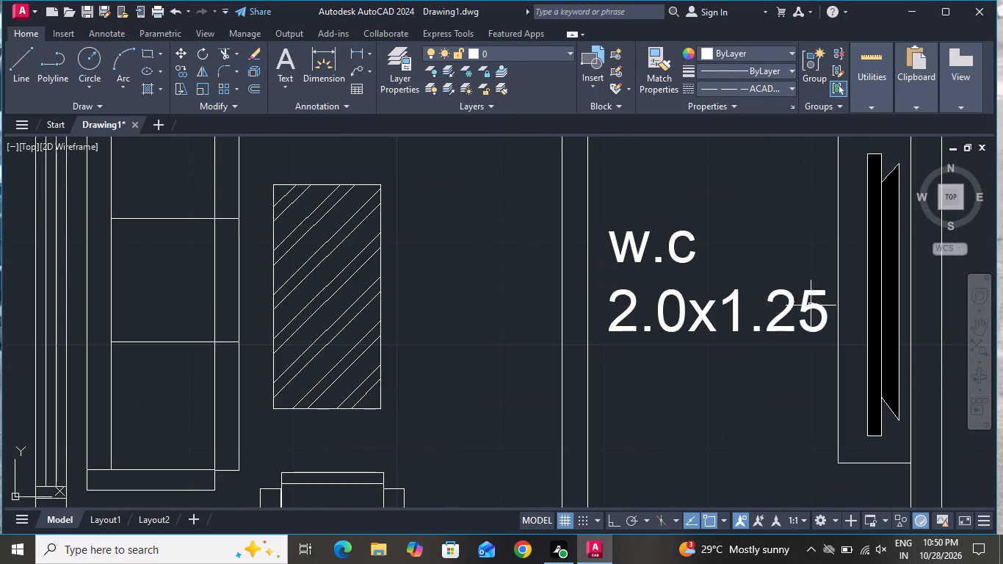
{"action": "triple_click", "coordinate": [822, 302]}
{"action": "left_click", "coordinate": [822, 305]}
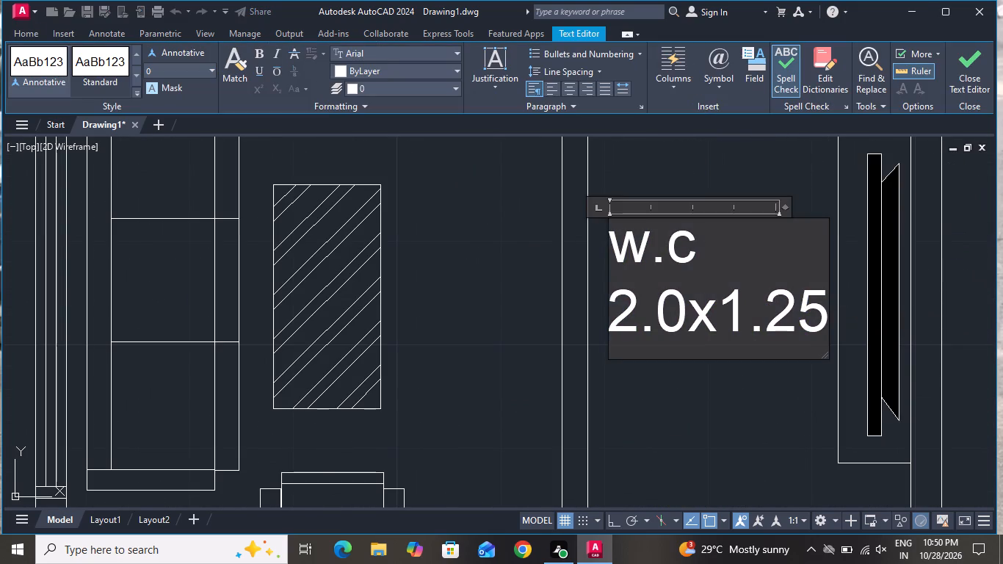
{"action": "key", "text": "BackSpace"}
{"action": "key", "text": "BackSpace"}
{"action": "key", "text": "BackSpace"}
{"action": "key", "text": "BackSpace"}
{"action": "key", "text": "BackSpace"}
{"action": "key", "text": "BackSpace"}
{"action": "key", "text": "BackSpace"}
{"action": "key", "text": "BackSpace"}
{"action": "key", "text": "BackSpace"}
{"action": "key", "text": "BackSpace"}
{"action": "key", "text": "BackSpace"}
{"action": "key", "text": "BackSpace"}
{"action": "key", "text": "BackSpace"}
{"action": "key", "text": "BackSpace"}
{"action": "key", "text": "BackSpace"}
{"action": "key", "text": "BackSpace"}
{"action": "key", "text": "BackSpace"}
{"action": "key", "text": "BackSpace"}
{"action": "key", "text": "BackSpace"}
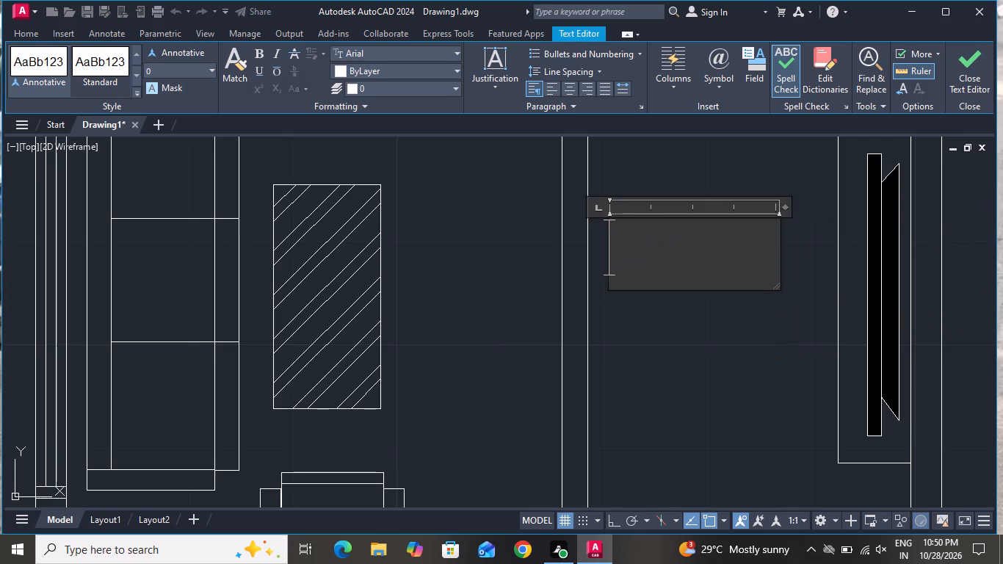
{"action": "key", "text": "j"}
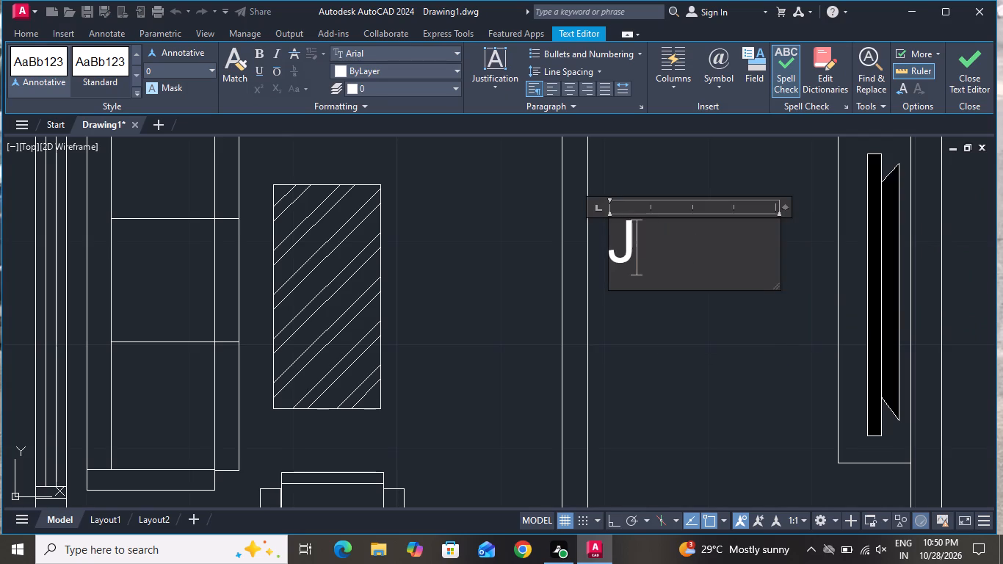
{"action": "type", "text": "UM"}
{"action": "key", "text": "b"}
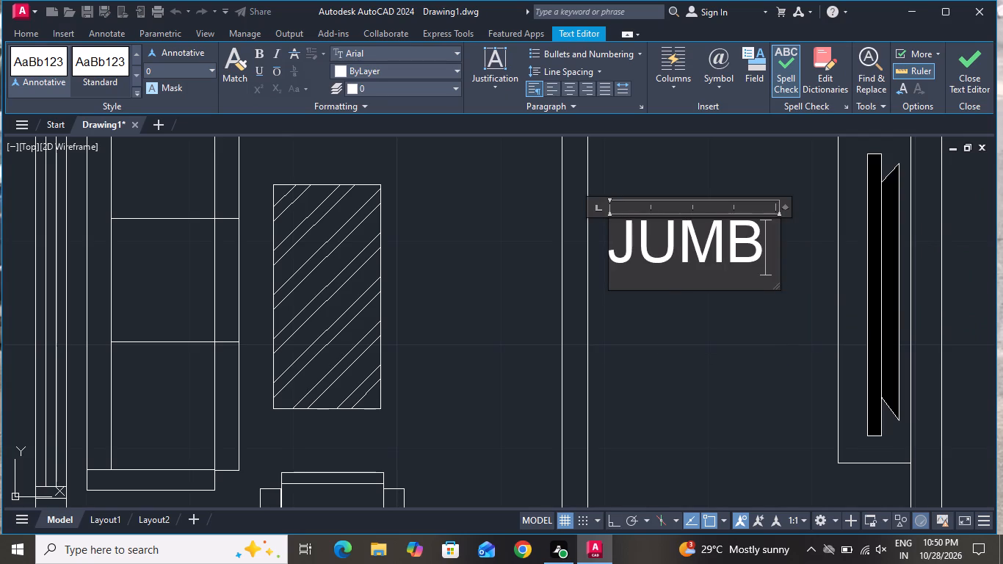
{"action": "key", "text": "o"}
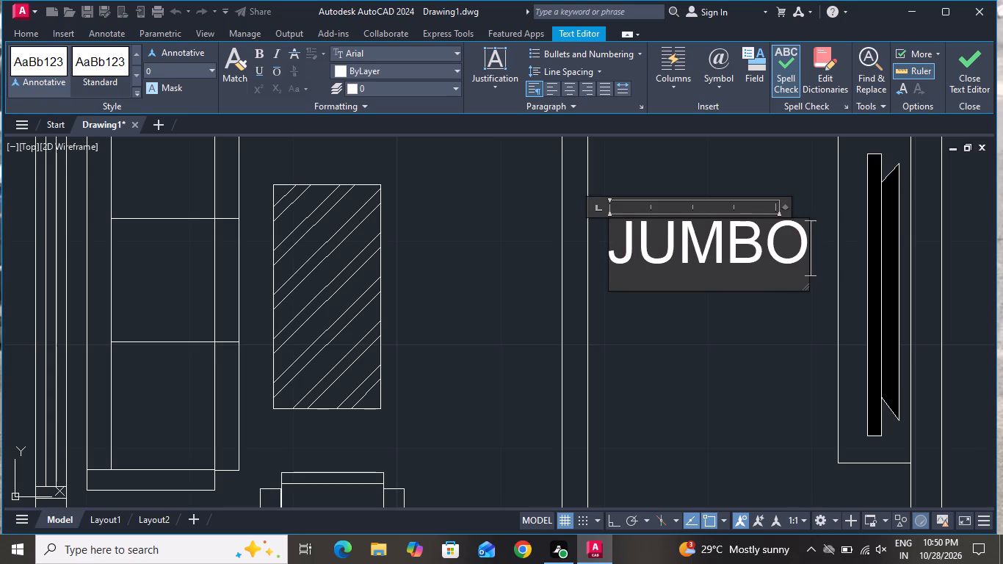
{"action": "key", "text": "space"}
{"action": "type", "text": "SI"}
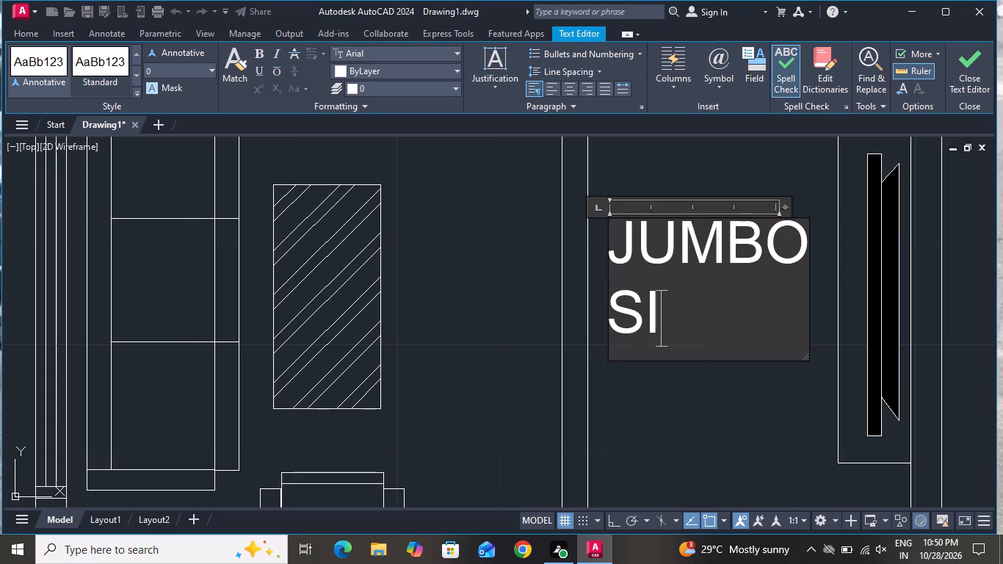
{"action": "type", "text": "ZE"}
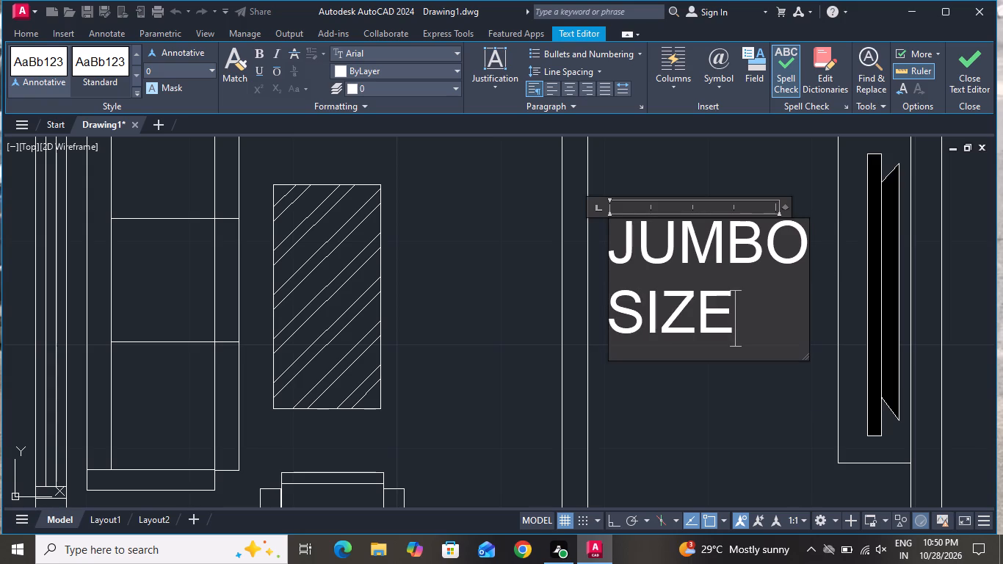
{"action": "type", "text": "LIVING"}
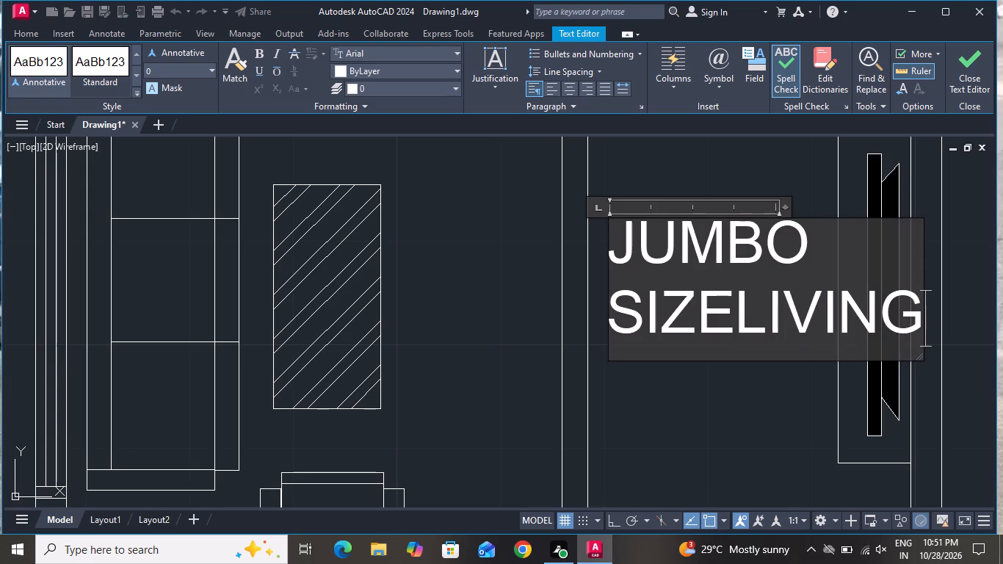
{"action": "key", "text": "Return"}
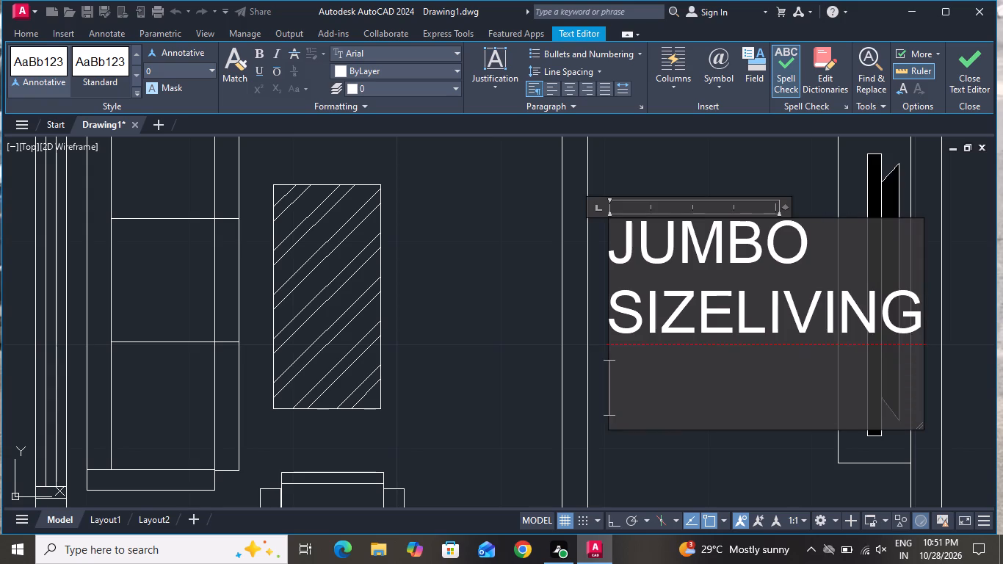
Add 5.25X4.07 as the line under JUMBO SIZELIVING and finish editing the text.
{"action": "key", "text": "5"}
{"action": "key", "text": "period"}
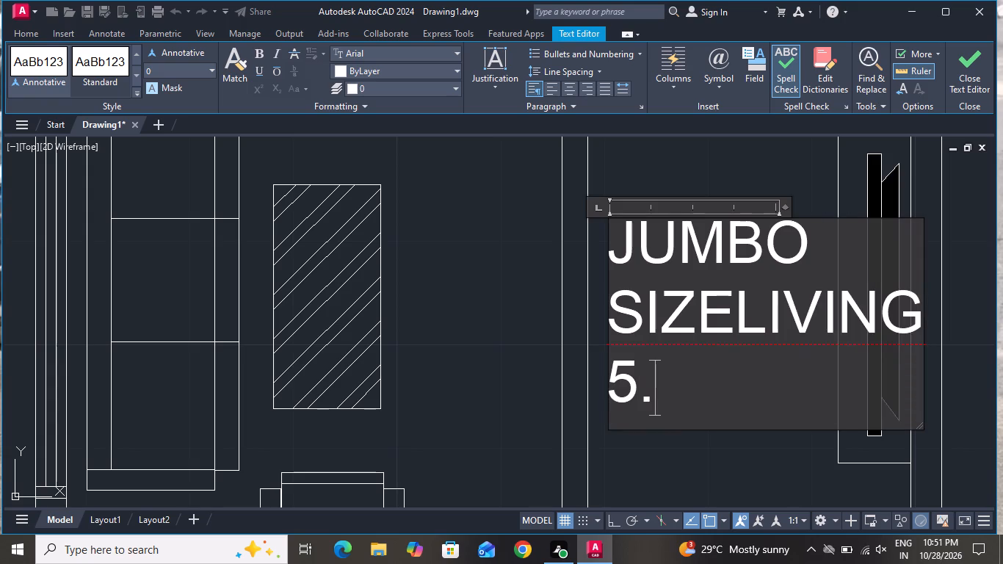
{"action": "type", "text": "25X"}
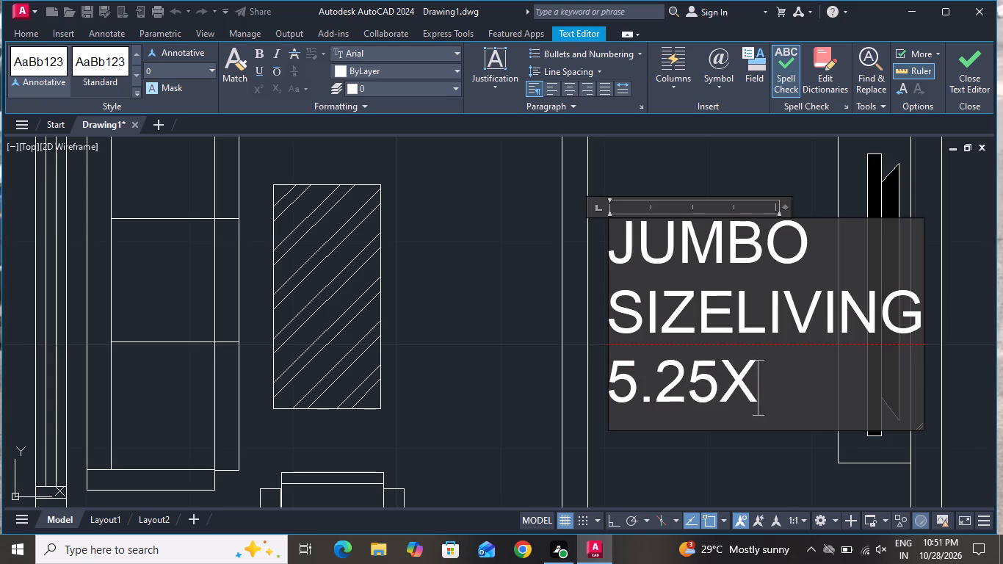
{"action": "key", "text": "4"}
{"action": "type", "text": ".07"}
{"action": "left_click", "coordinate": [693, 435]}
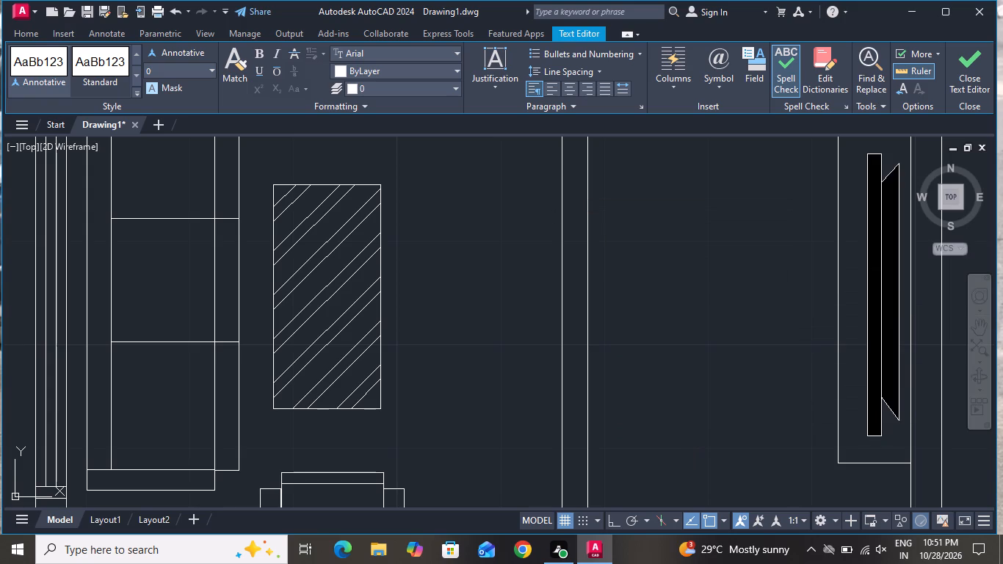
Widen the living room label's text frame so JUMBO SIZELIVING fits on one line, with 5.25X4.07 below it.
{"action": "scroll", "coordinate": [682, 435], "scroll_direction": "down", "scroll_amount": 2}
{"action": "scroll", "coordinate": [676, 428], "scroll_direction": "up", "scroll_amount": 2}
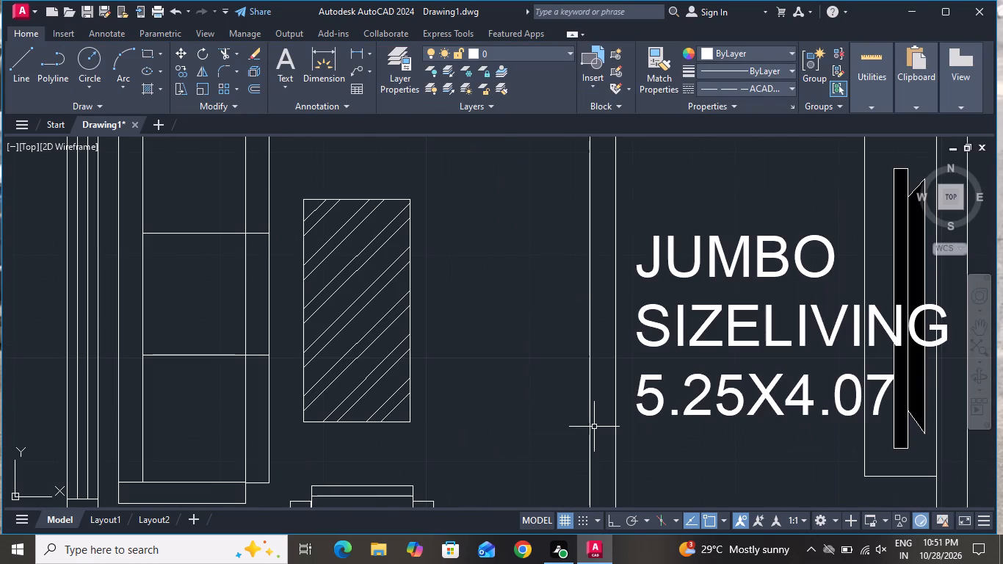
{"action": "scroll", "coordinate": [648, 422], "scroll_direction": "up", "scroll_amount": 2}
{"action": "scroll", "coordinate": [647, 419], "scroll_direction": "down", "scroll_amount": 5}
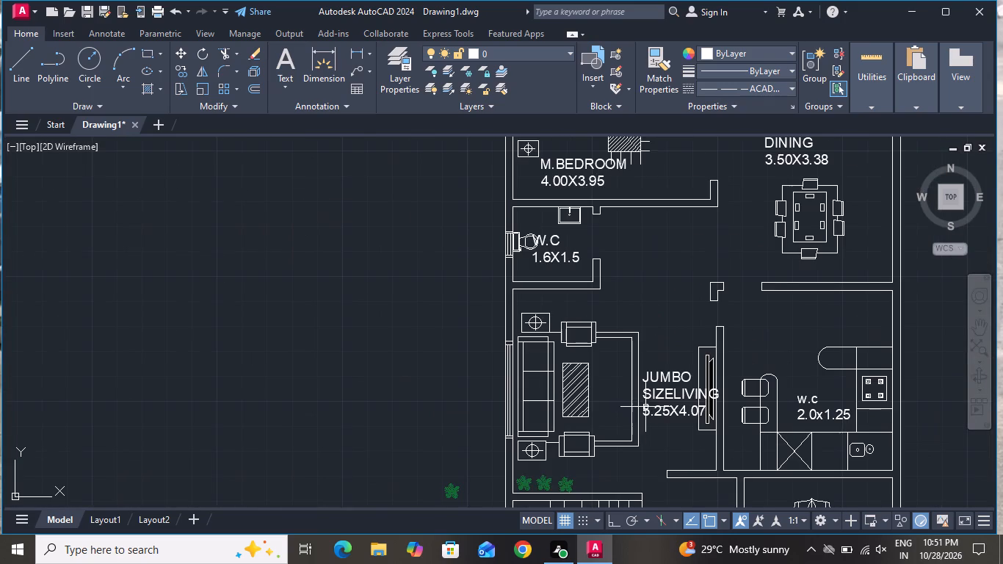
{"action": "scroll", "coordinate": [666, 405], "scroll_direction": "up", "scroll_amount": 3}
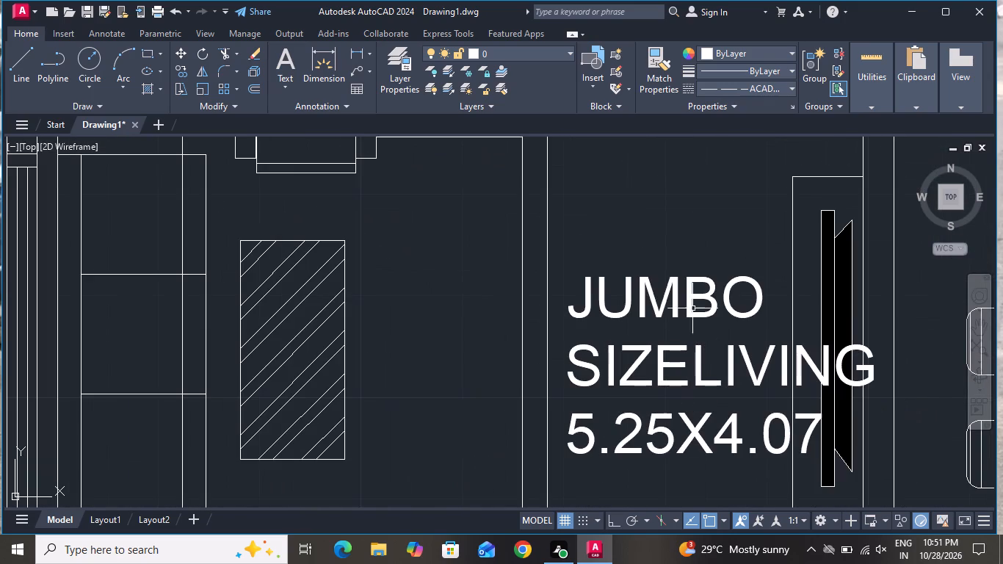
{"action": "left_click", "coordinate": [681, 290]}
{"action": "left_click", "coordinate": [648, 304]}
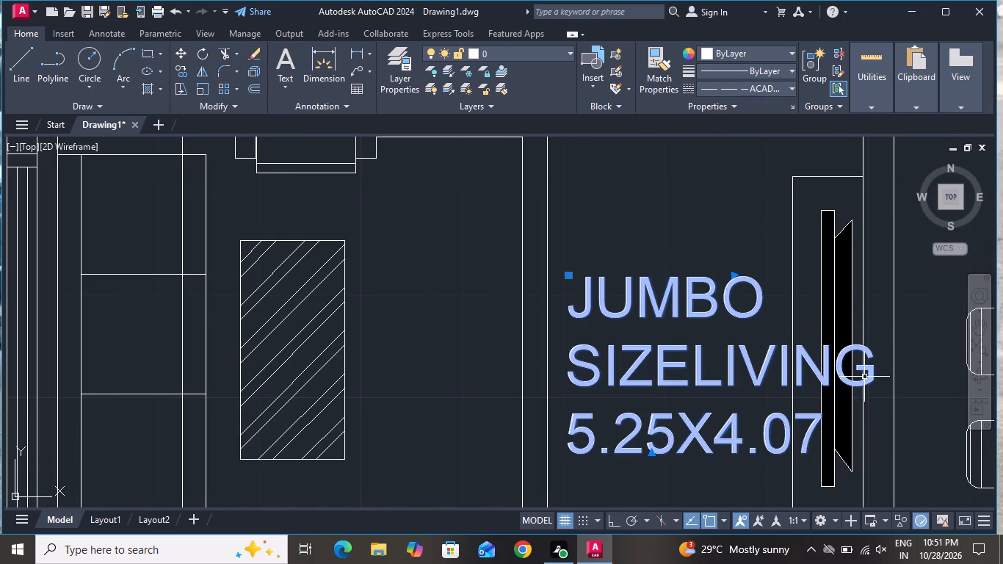
{"action": "left_click", "coordinate": [749, 350]}
{"action": "triple_click", "coordinate": [746, 355]}
{"action": "scroll", "coordinate": [728, 339], "scroll_direction": "down", "scroll_amount": 3}
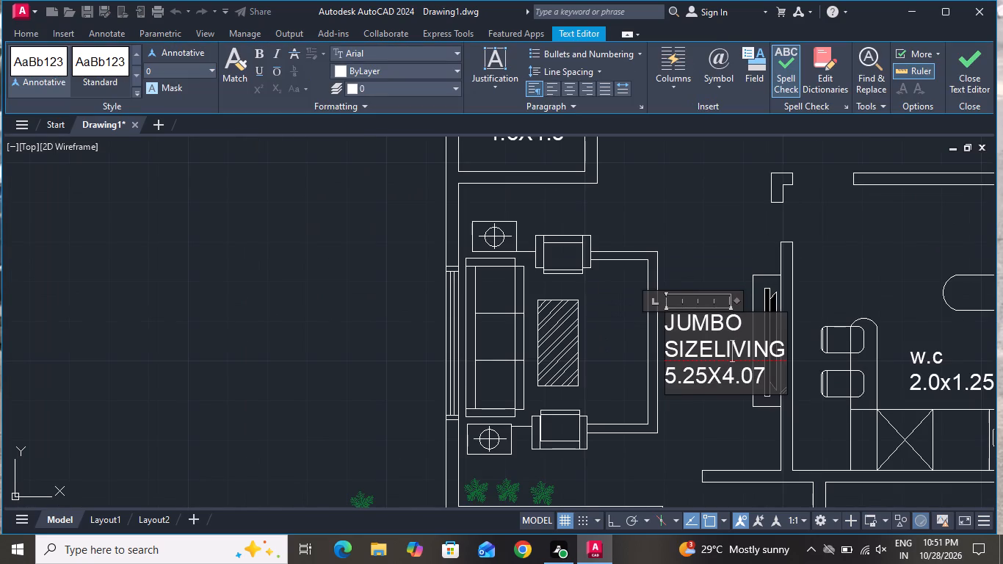
{"action": "left_click_drag", "start_coordinate": [785, 323], "coordinate": [924, 269]}
{"action": "left_click", "coordinate": [918, 262]}
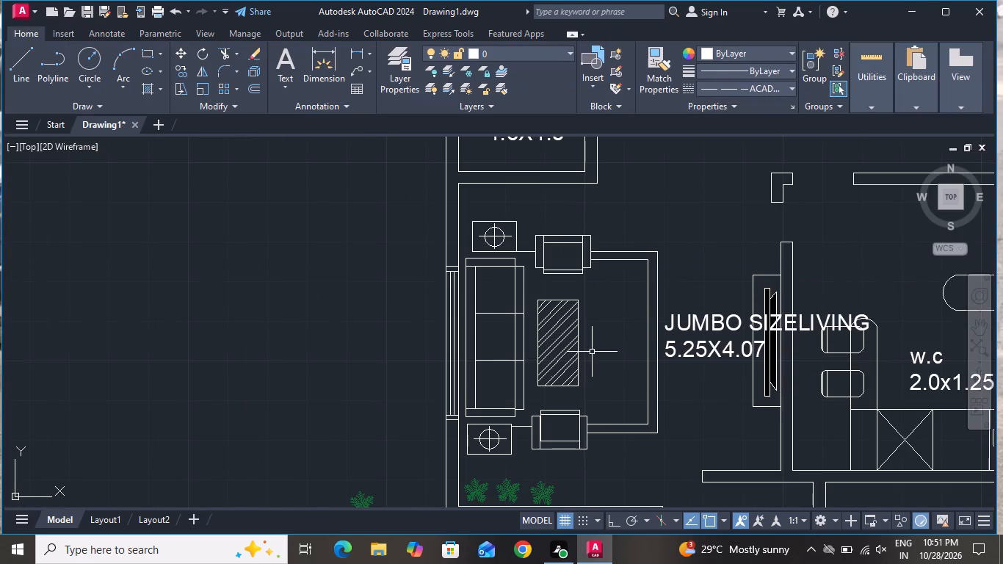
Move the JUMBO SIZELIVING label northwest, off the TV unit to the north end of the sofa set.
{"action": "left_click", "coordinate": [703, 339]}
{"action": "left_click", "coordinate": [181, 57]}
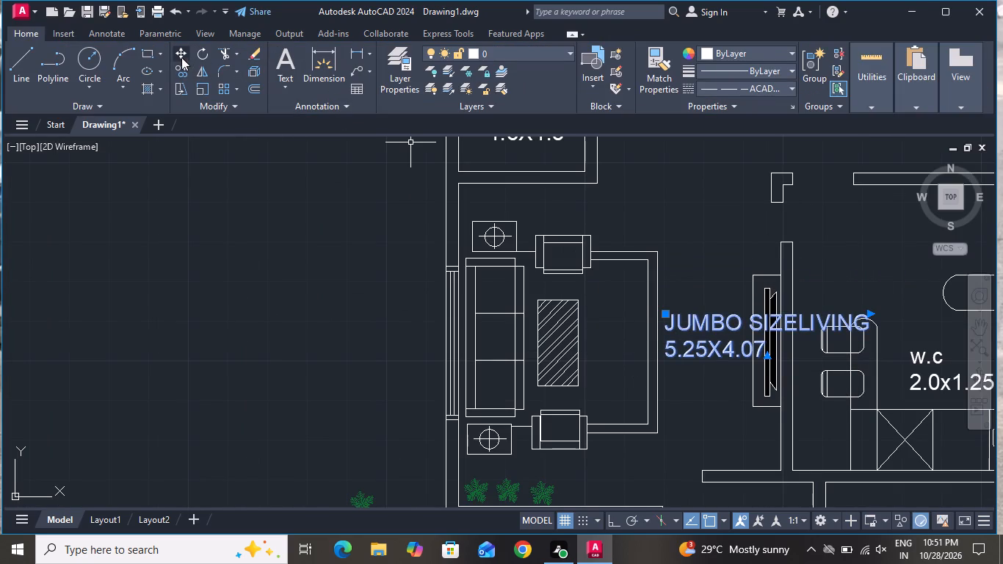
{"action": "left_click", "coordinate": [747, 333]}
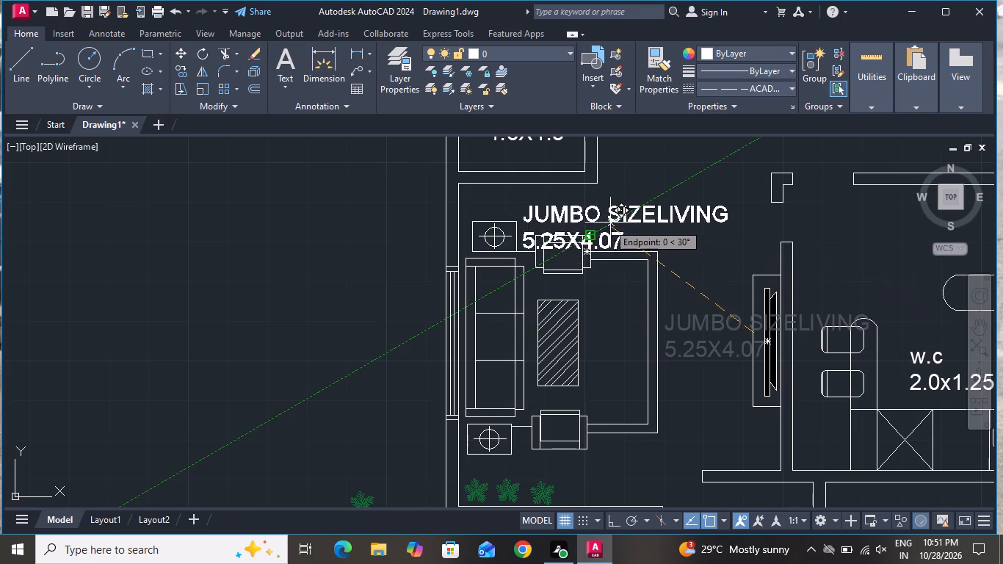
{"action": "left_click", "coordinate": [631, 208]}
Replace the w.c 2.0x1.25 label between the two bar seats and the stove with KITCHEN.
{"action": "scroll", "coordinate": [612, 239], "scroll_direction": "down", "scroll_amount": 2}
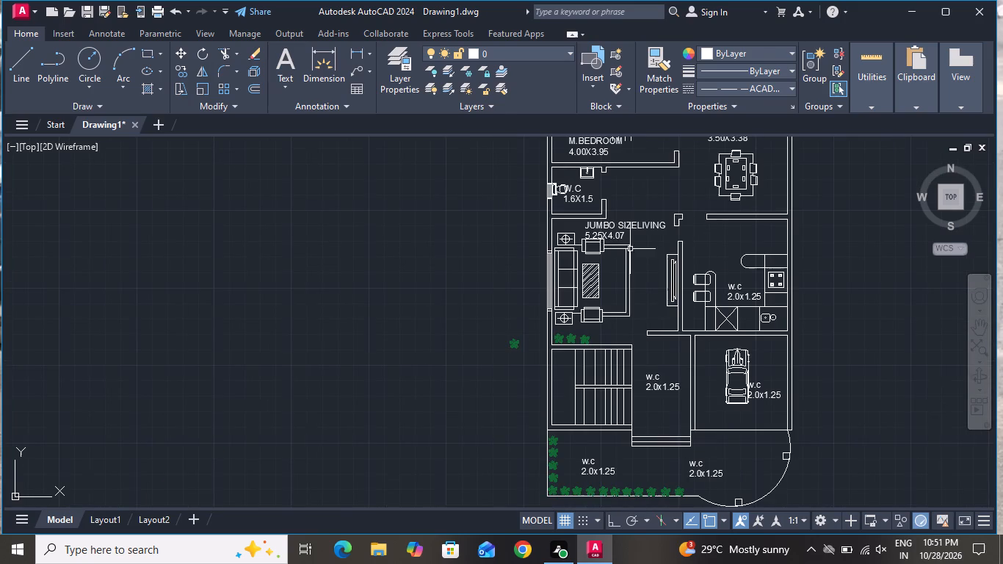
{"action": "scroll", "coordinate": [761, 301], "scroll_direction": "up", "scroll_amount": 4}
{"action": "double_click", "coordinate": [761, 285]}
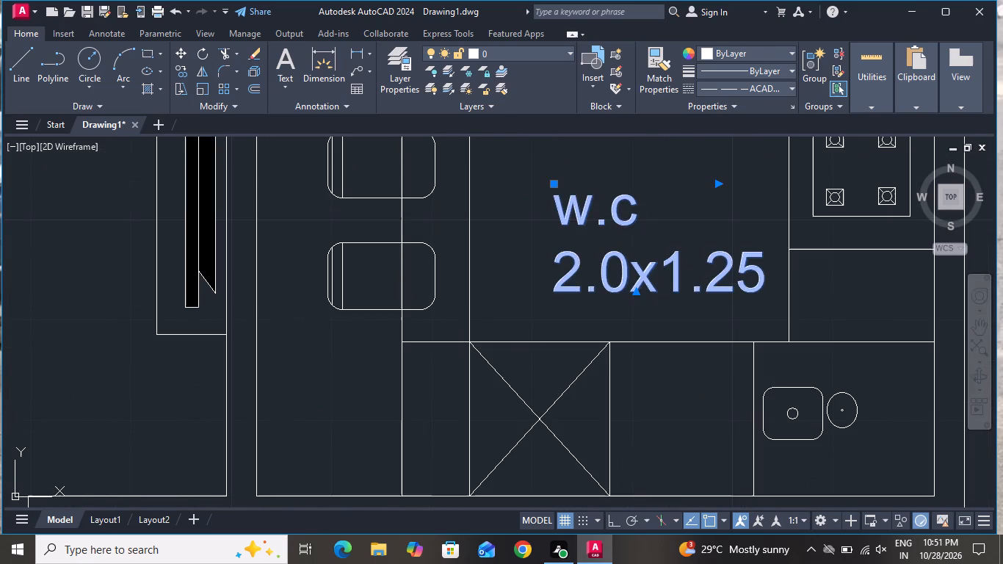
{"action": "key", "text": "BackSpace"}
{"action": "key", "text": "BackSpace"}
{"action": "key", "text": "BackSpace"}
{"action": "key", "text": "BackSpace"}
{"action": "key", "text": "BackSpace"}
{"action": "key", "text": "BackSpace"}
{"action": "key", "text": "BackSpace"}
{"action": "key", "text": "BackSpace"}
{"action": "key", "text": "BackSpace"}
{"action": "key", "text": "BackSpace"}
{"action": "key", "text": "BackSpace"}
{"action": "key", "text": "BackSpace"}
{"action": "key", "text": "BackSpace"}
{"action": "key", "text": "BackSpace"}
{"action": "key", "text": "BackSpace"}
{"action": "key", "text": "BackSpace"}
{"action": "key", "text": "BackSpace"}
{"action": "key", "text": "BackSpace"}
{"action": "key", "text": "BackSpace"}
{"action": "key", "text": "BackSpace"}
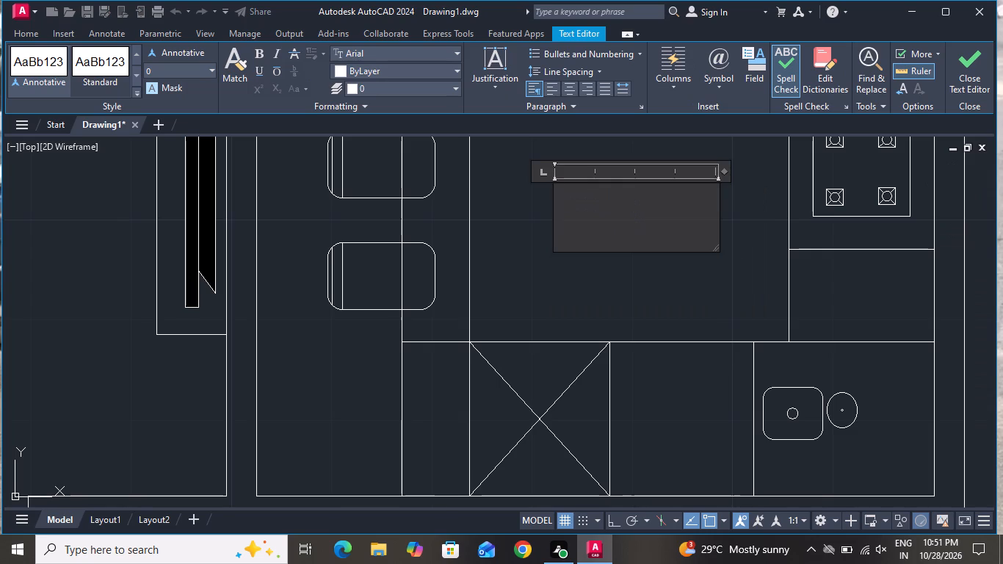
{"action": "type", "text": "KITCHE"}
{"action": "key", "text": "n"}
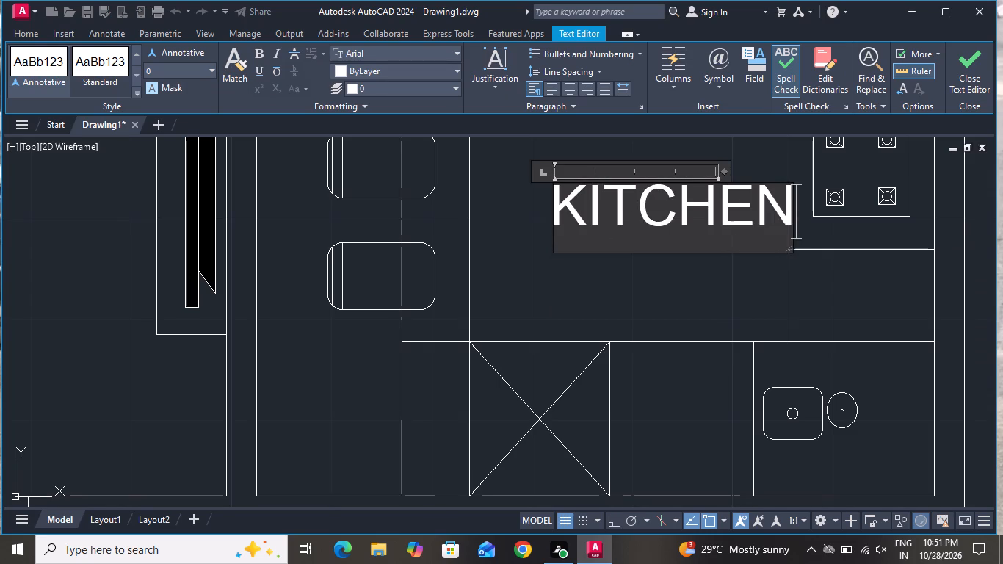
Add 3.38X3.6 as the line under KITCHEN and finish editing the text.
{"action": "key", "text": "Return"}
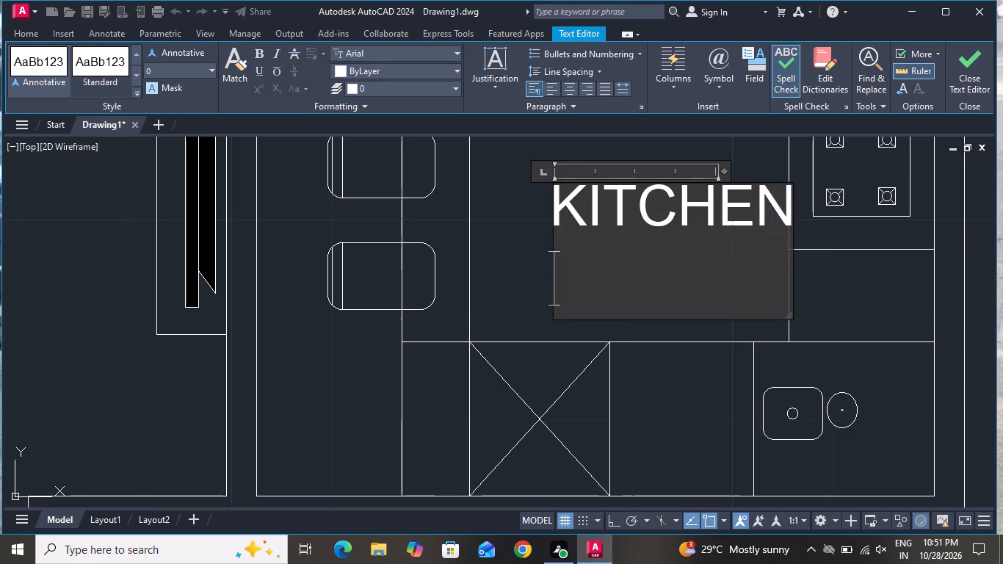
{"action": "key", "text": "3"}
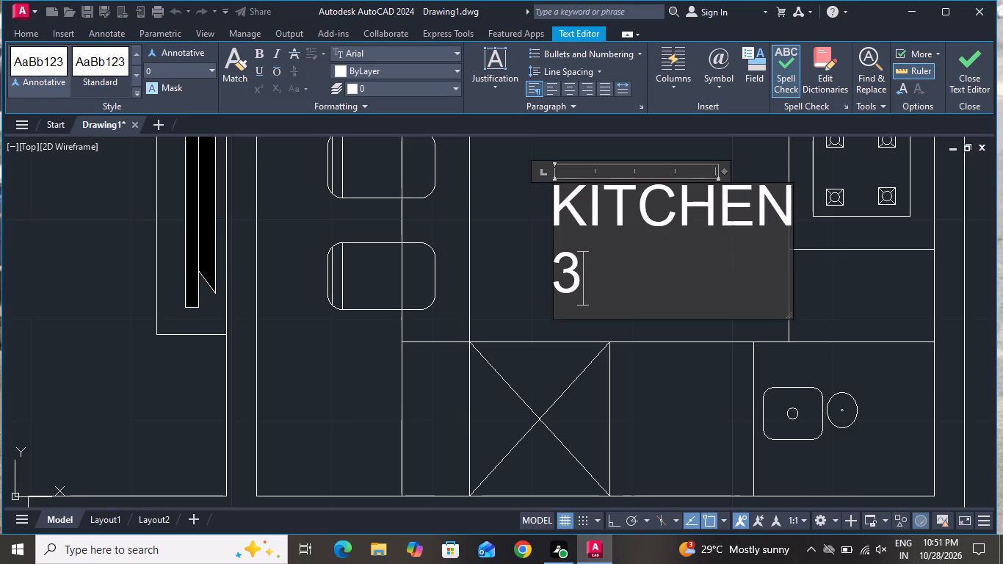
{"action": "key", "text": "period"}
{"action": "key", "text": "3"}
{"action": "key", "text": "8"}
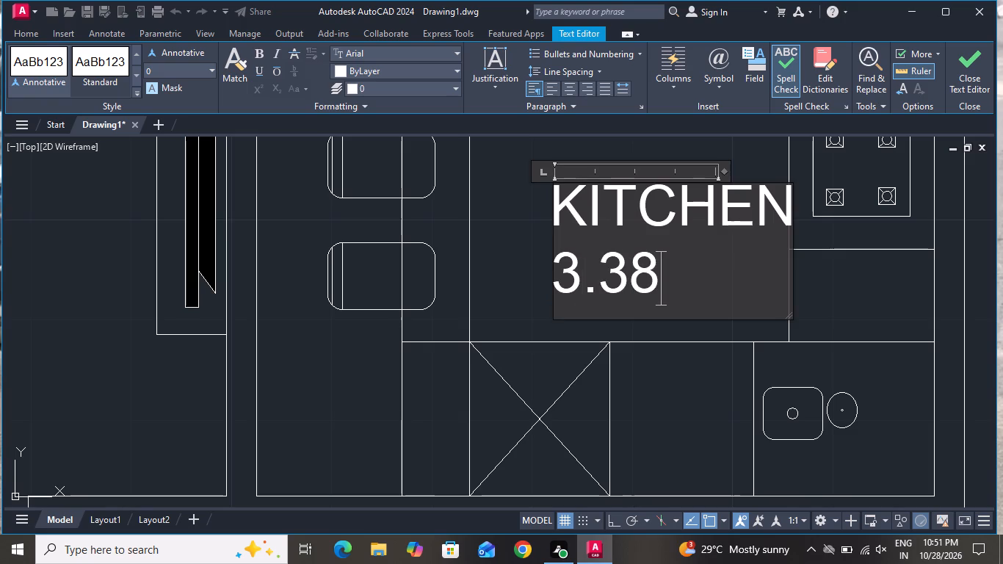
{"action": "key", "text": "x"}
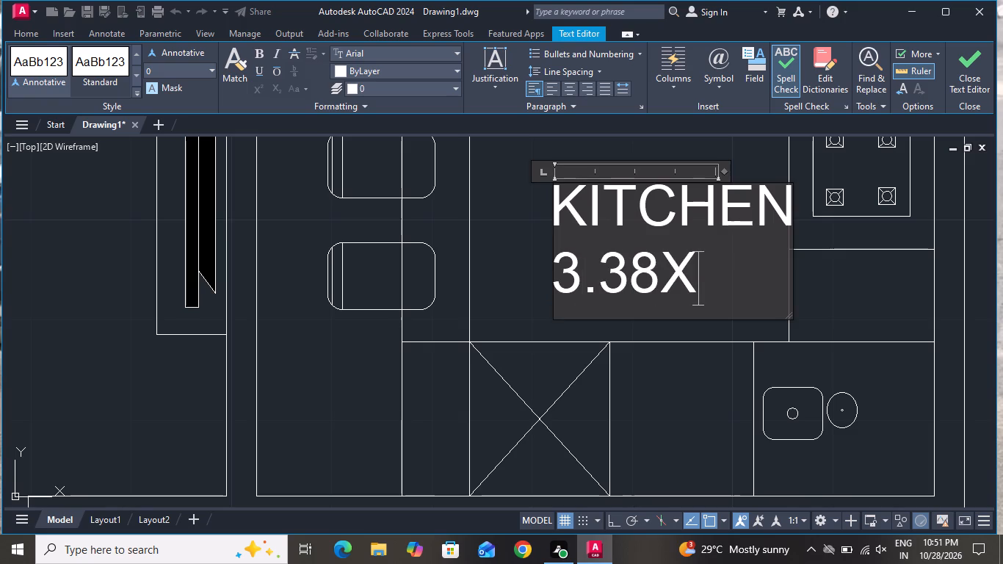
{"action": "key", "text": "3"}
{"action": "type", "text": ".6"}
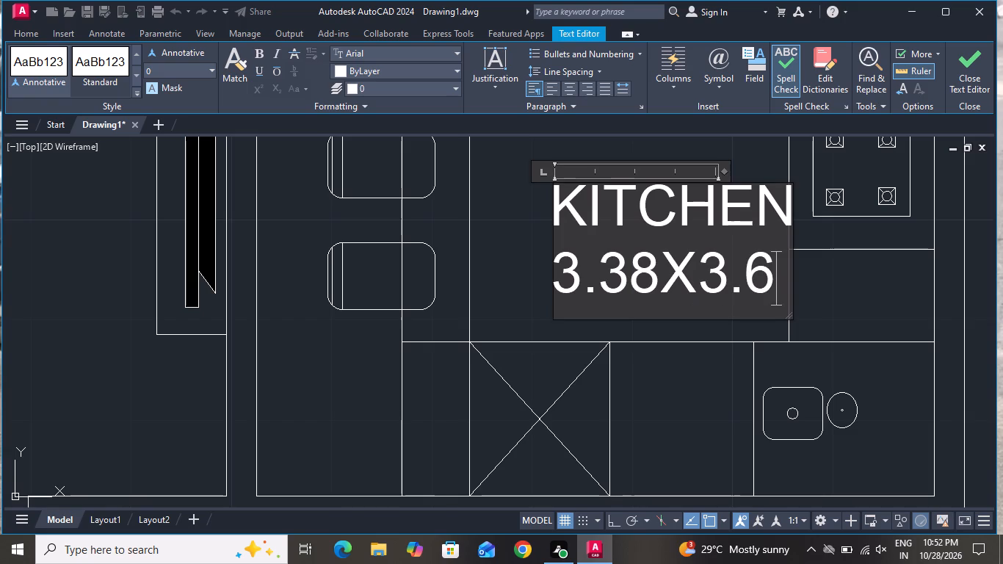
{"action": "left_click", "coordinate": [510, 253]}
Replace the w.c 2.0x1.25 label beside the parked car with PORCH.
{"action": "scroll", "coordinate": [514, 270], "scroll_direction": "down", "scroll_amount": 2}
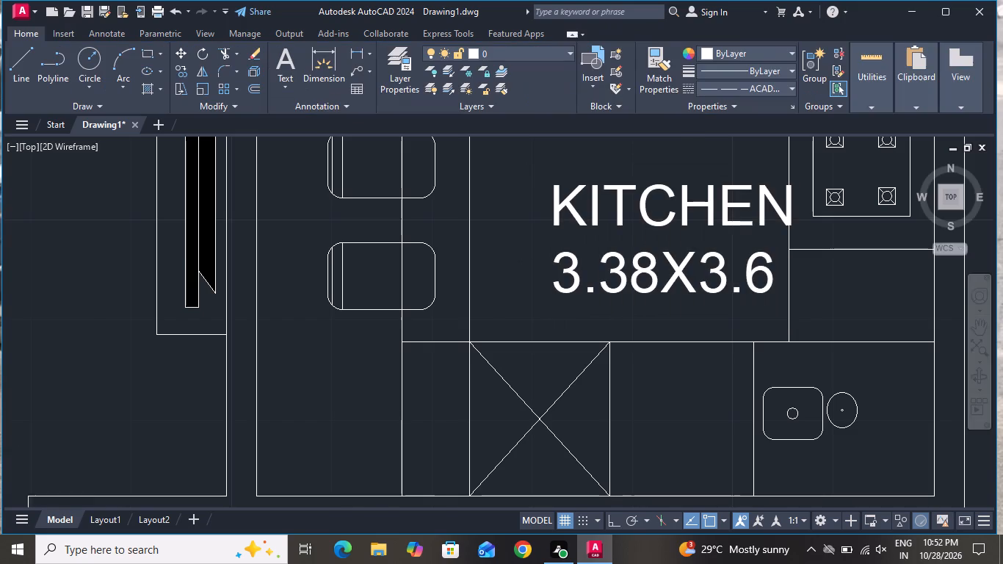
{"action": "scroll", "coordinate": [545, 300], "scroll_direction": "down", "scroll_amount": 2}
{"action": "scroll", "coordinate": [466, 389], "scroll_direction": "up", "scroll_amount": 2}
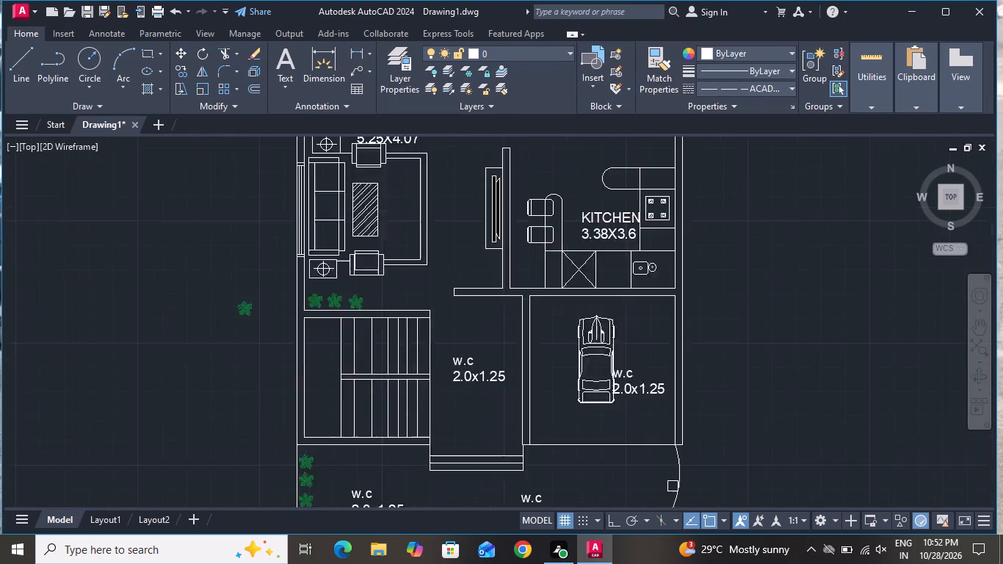
{"action": "scroll", "coordinate": [775, 402], "scroll_direction": "up", "scroll_amount": 1}
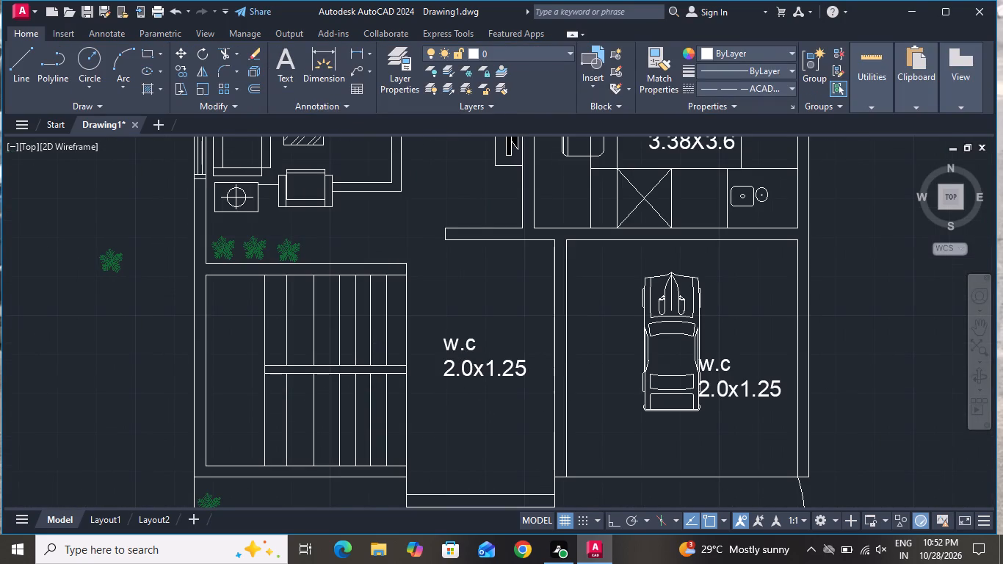
{"action": "scroll", "coordinate": [775, 402], "scroll_direction": "up", "scroll_amount": 1}
{"action": "double_click", "coordinate": [784, 351]}
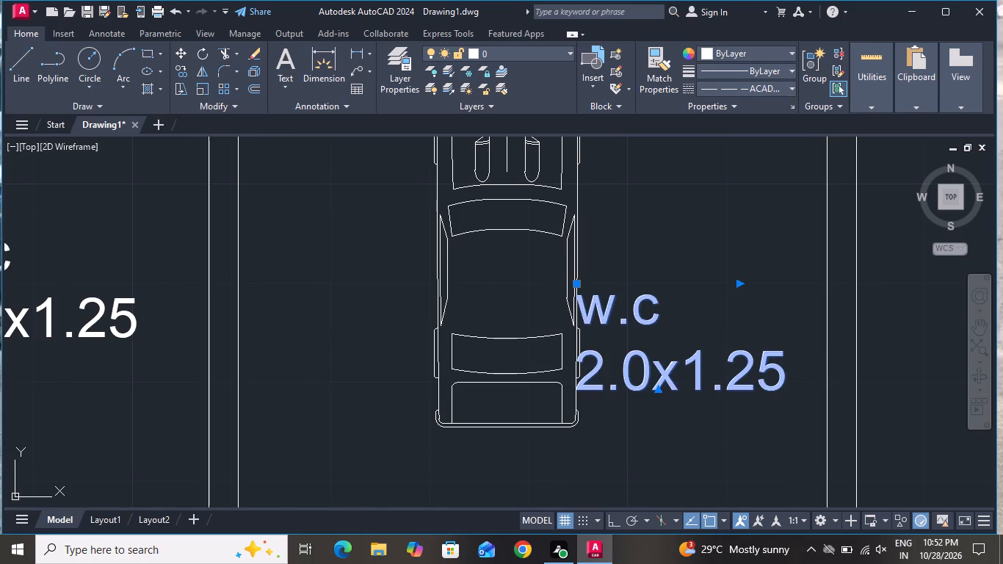
{"action": "key", "text": "BackSpace"}
{"action": "key", "text": "BackSpace"}
{"action": "key", "text": "BackSpace"}
{"action": "key", "text": "BackSpace"}
{"action": "key", "text": "BackSpace"}
{"action": "key", "text": "BackSpace"}
{"action": "key", "text": "BackSpace"}
{"action": "key", "text": "BackSpace"}
{"action": "key", "text": "BackSpace"}
{"action": "key", "text": "BackSpace"}
{"action": "key", "text": "BackSpace"}
{"action": "key", "text": "BackSpace"}
{"action": "key", "text": "BackSpace"}
{"action": "key", "text": "BackSpace"}
{"action": "key", "text": "BackSpace"}
{"action": "key", "text": "BackSpace"}
{"action": "key", "text": "BackSpace"}
{"action": "key", "text": "BackSpace"}
{"action": "key", "text": "BackSpace"}
{"action": "key", "text": "BackSpace"}
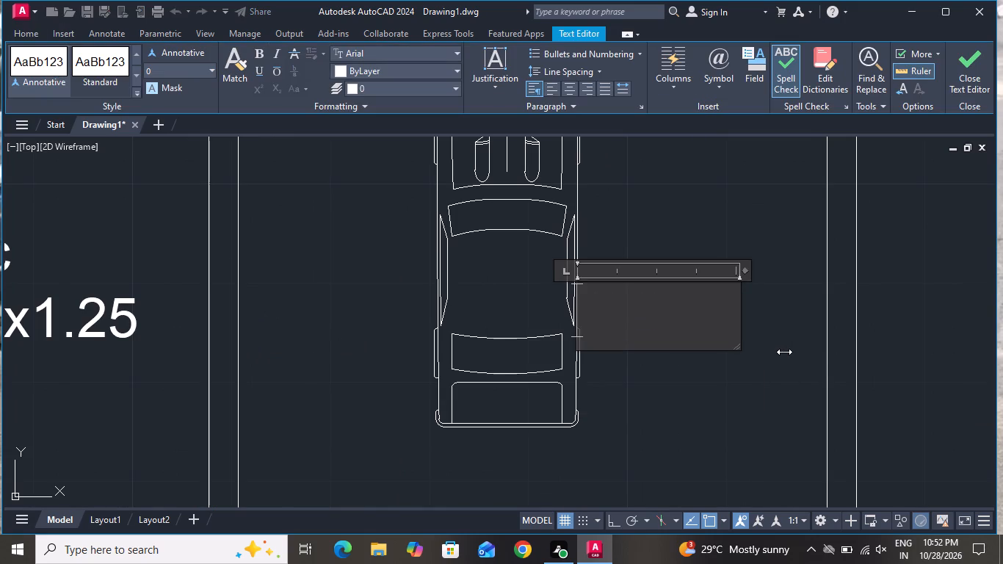
{"action": "type", "text": "PORCH"}
Add 3.8X2.9 as the line under PORCH and finish editing the text.
{"action": "key", "text": "Return"}
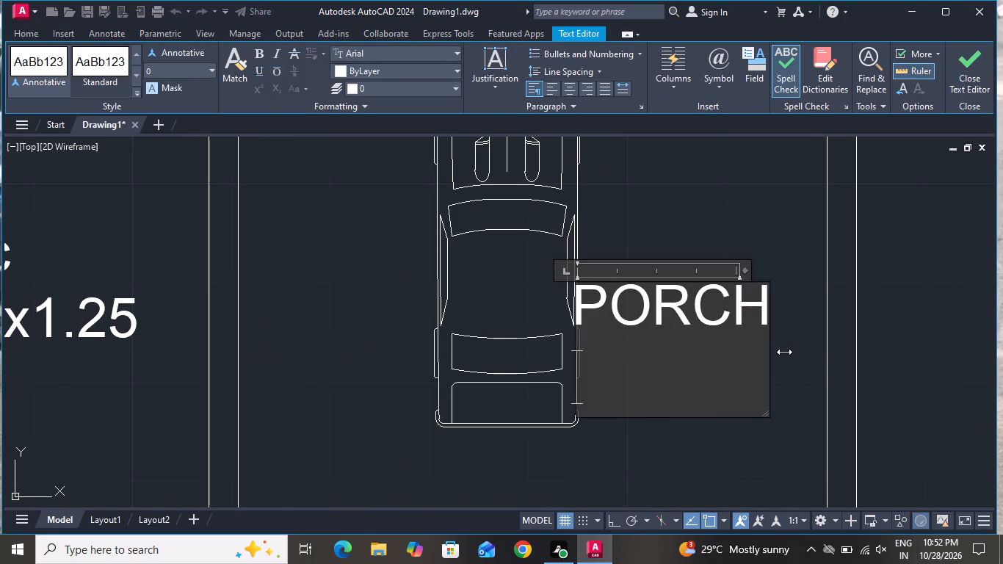
{"action": "type", "text": "3."}
{"action": "key", "text": "8"}
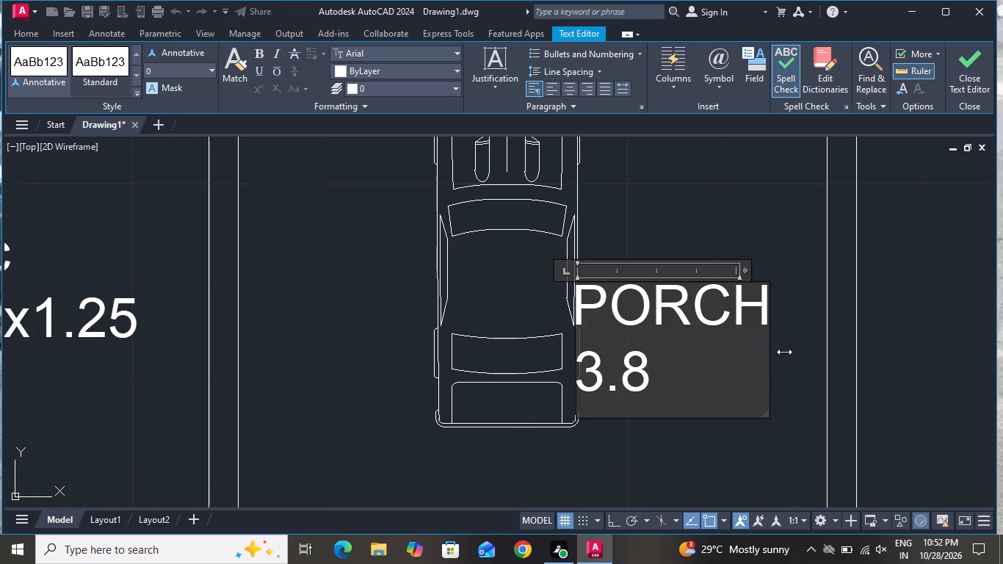
{"action": "key", "text": "x"}
{"action": "key", "text": "2"}
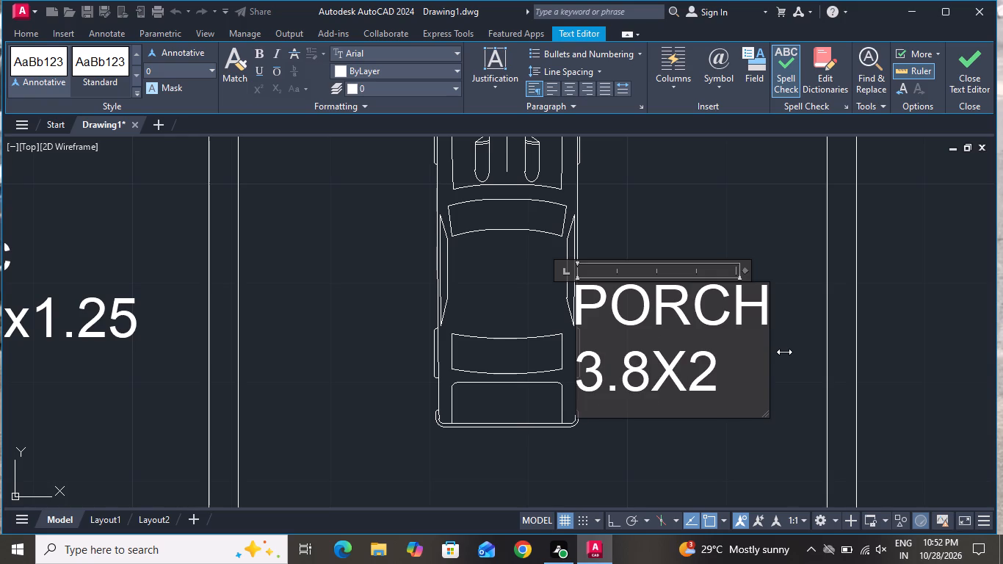
{"action": "type", "text": ".9"}
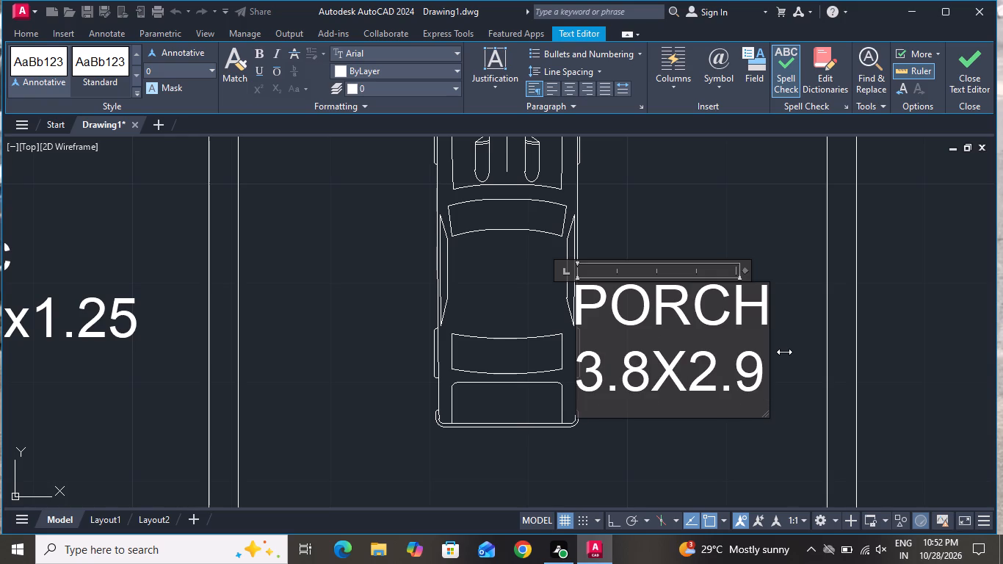
{"action": "left_click", "coordinate": [768, 264]}
Replace the w.c 2.0x1.25 label in the passage between the staircase and the porch with CORRIDOR.
{"action": "scroll", "coordinate": [825, 309], "scroll_direction": "down", "scroll_amount": 2}
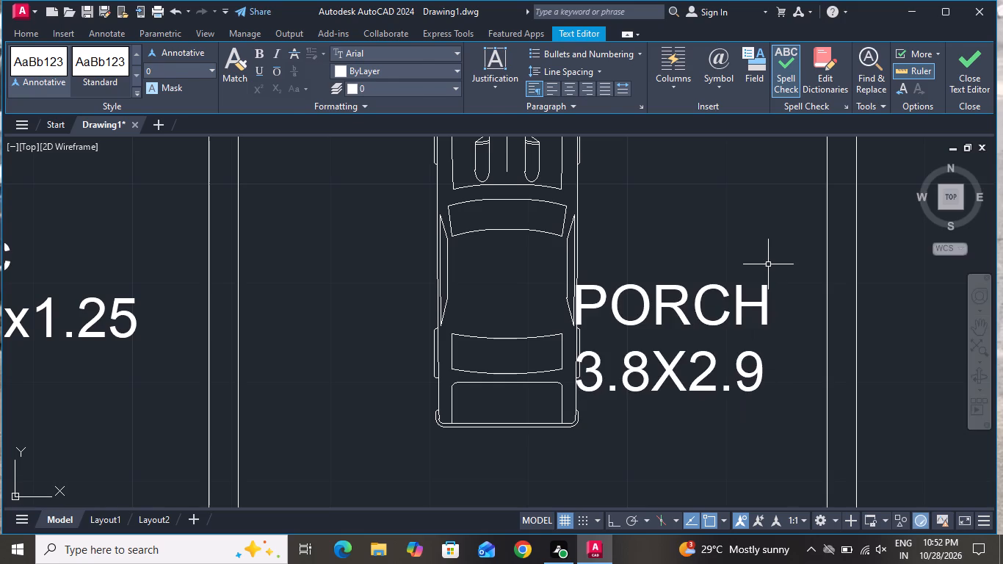
{"action": "scroll", "coordinate": [831, 322], "scroll_direction": "down", "scroll_amount": 2}
{"action": "scroll", "coordinate": [607, 307], "scroll_direction": "up", "scroll_amount": 2}
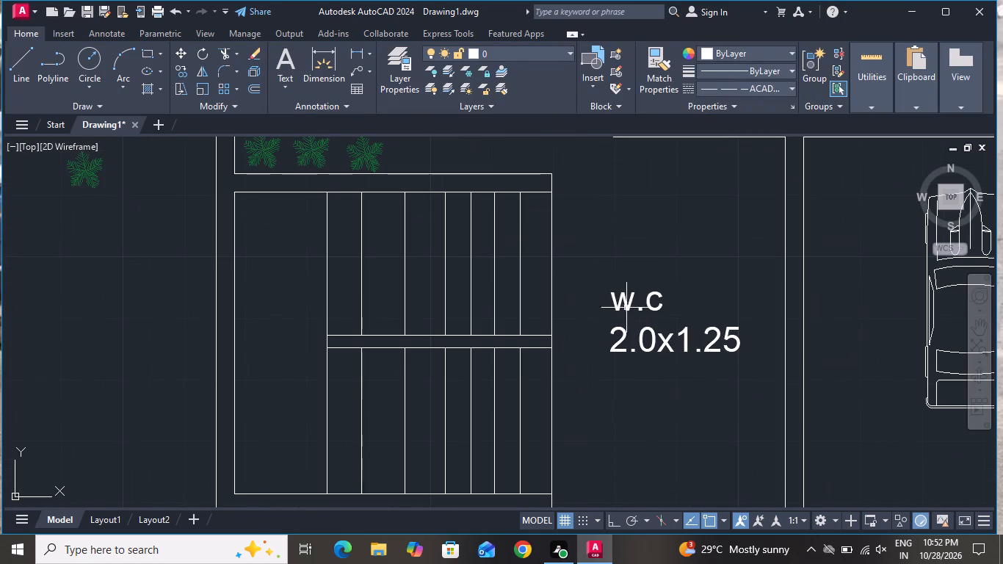
{"action": "double_click", "coordinate": [738, 341]}
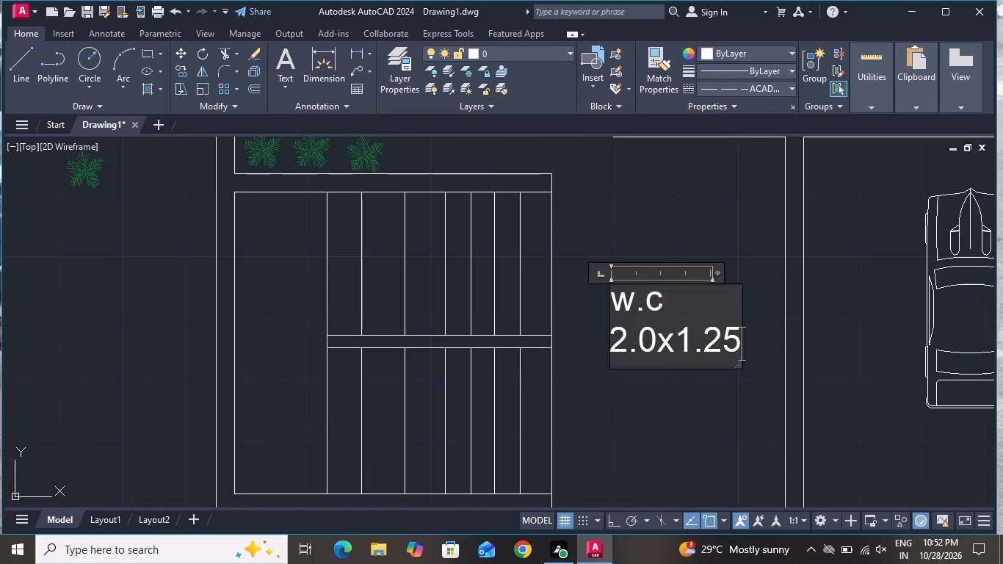
{"action": "key", "text": "BackSpace"}
{"action": "key", "text": "BackSpace"}
{"action": "key", "text": "BackSpace"}
{"action": "key", "text": "BackSpace"}
{"action": "key", "text": "BackSpace"}
{"action": "key", "text": "BackSpace"}
{"action": "key", "text": "BackSpace"}
{"action": "key", "text": "BackSpace"}
{"action": "key", "text": "BackSpace"}
{"action": "key", "text": "BackSpace"}
{"action": "key", "text": "BackSpace"}
{"action": "key", "text": "BackSpace"}
{"action": "key", "text": "BackSpace"}
{"action": "key", "text": "BackSpace"}
{"action": "key", "text": "BackSpace"}
{"action": "key", "text": "BackSpace"}
{"action": "key", "text": "BackSpace"}
{"action": "key", "text": "BackSpace"}
{"action": "key", "text": "BackSpace"}
{"action": "key", "text": "BackSpace"}
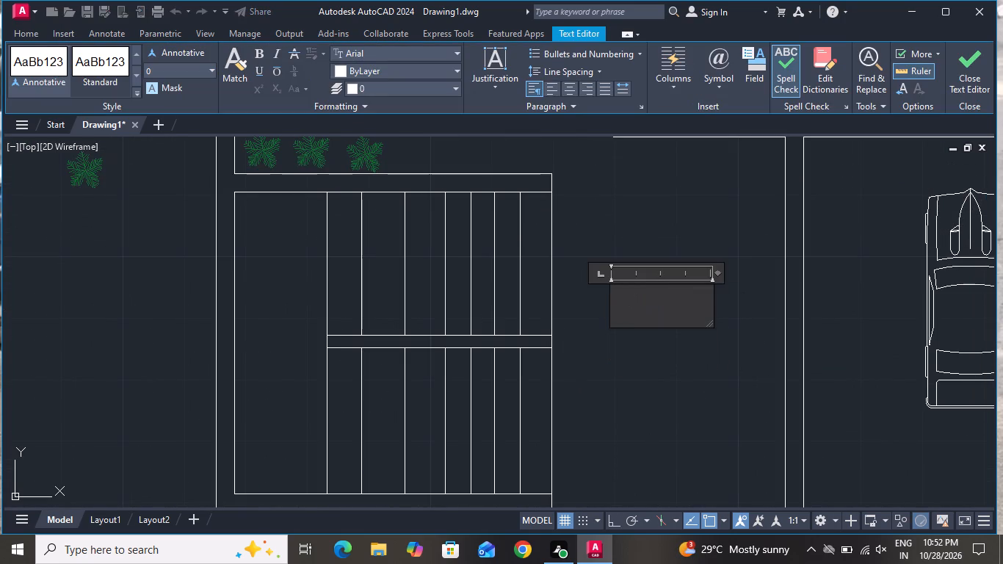
{"action": "key", "text": "c"}
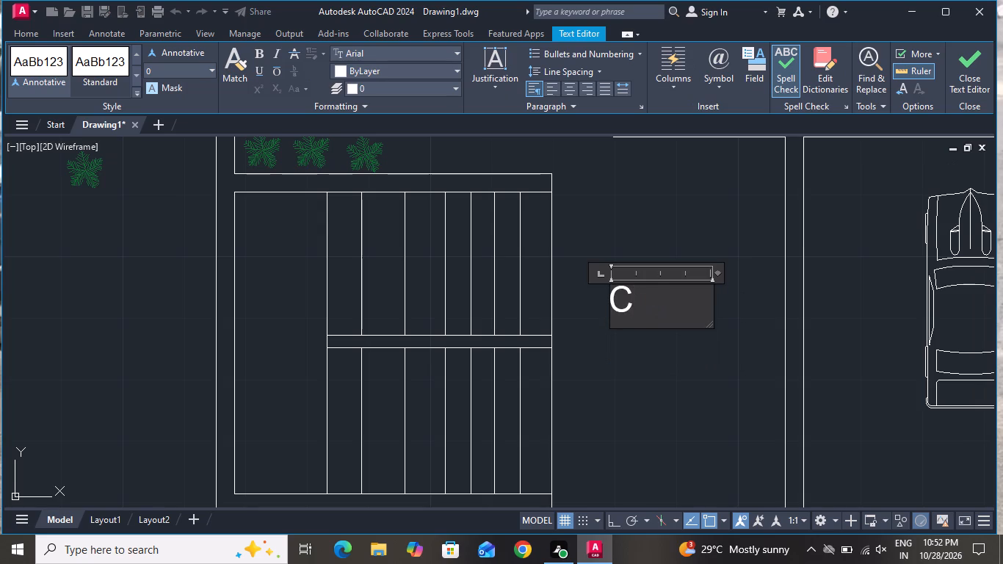
{"action": "key", "text": "o"}
{"action": "key", "text": "r"}
{"action": "key", "text": "r"}
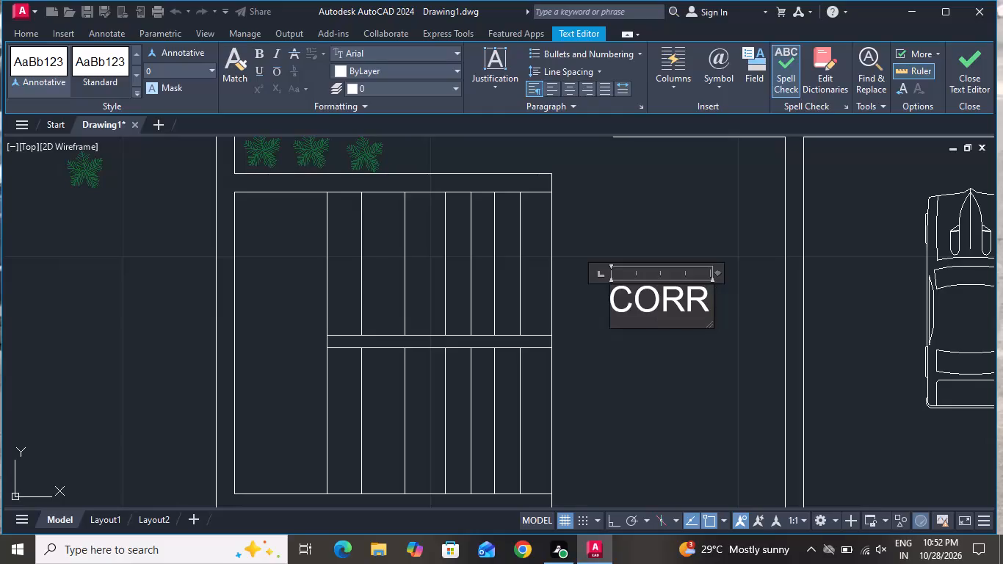
{"action": "key", "text": "i"}
{"action": "key", "text": "d"}
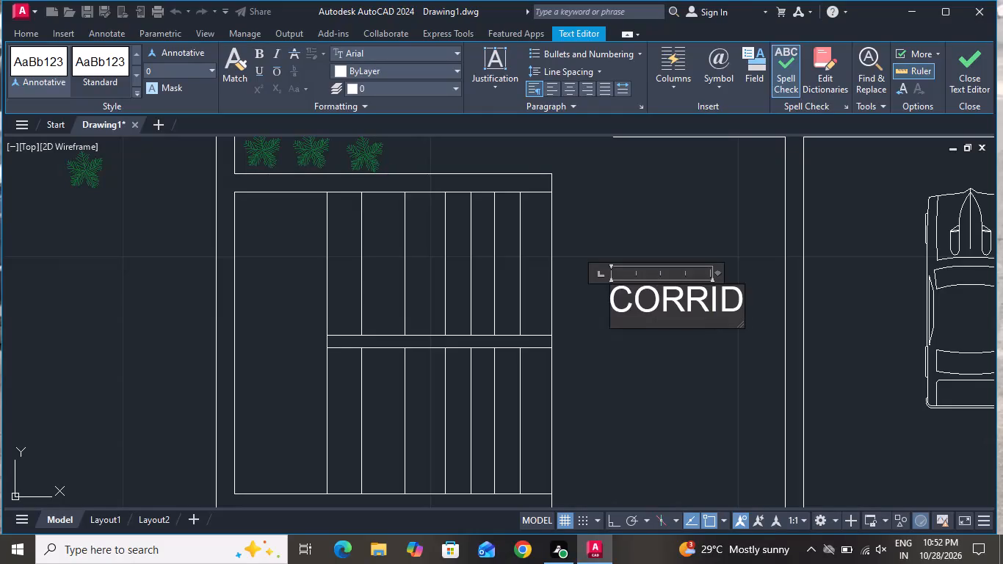
{"action": "type", "text": "OR"}
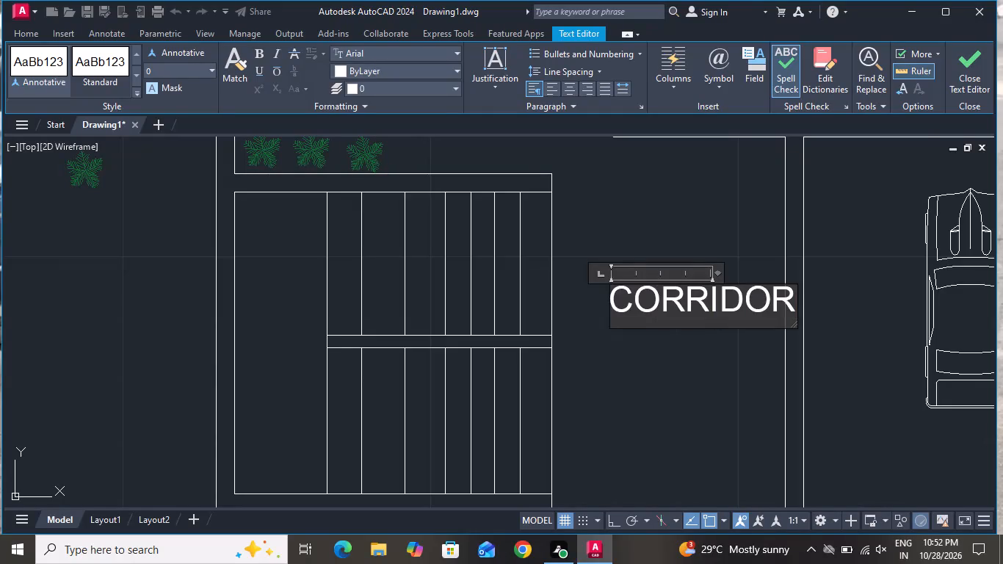
Add 1200 as the line under CORRIDOR and finish editing the text.
{"action": "key", "text": "Return"}
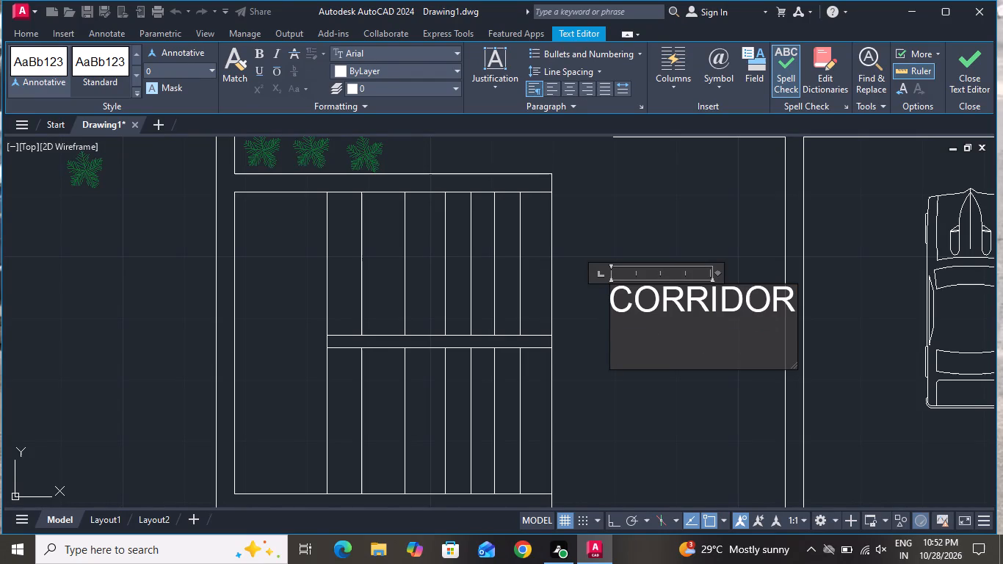
{"action": "type", "text": "12"}
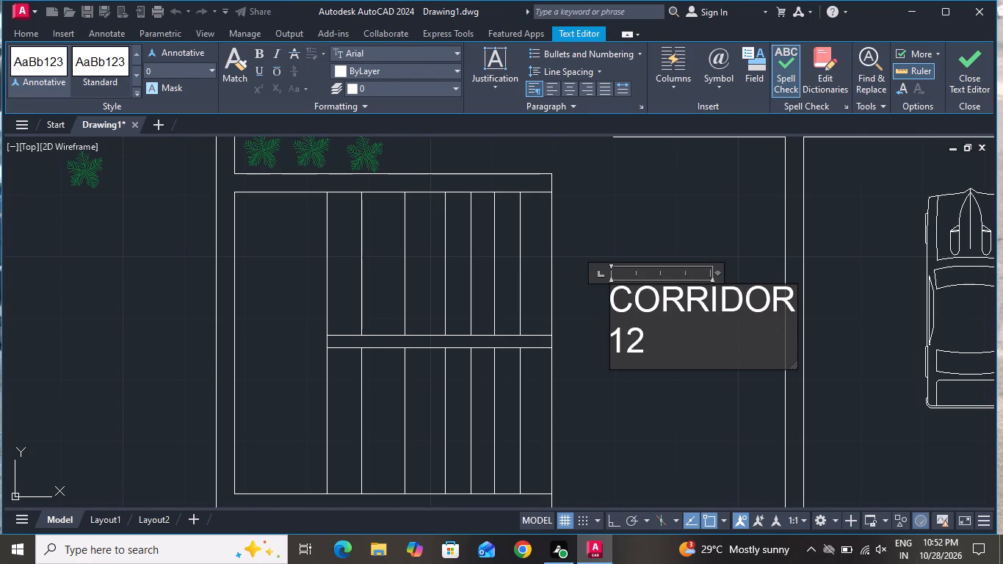
{"action": "type", "text": "00"}
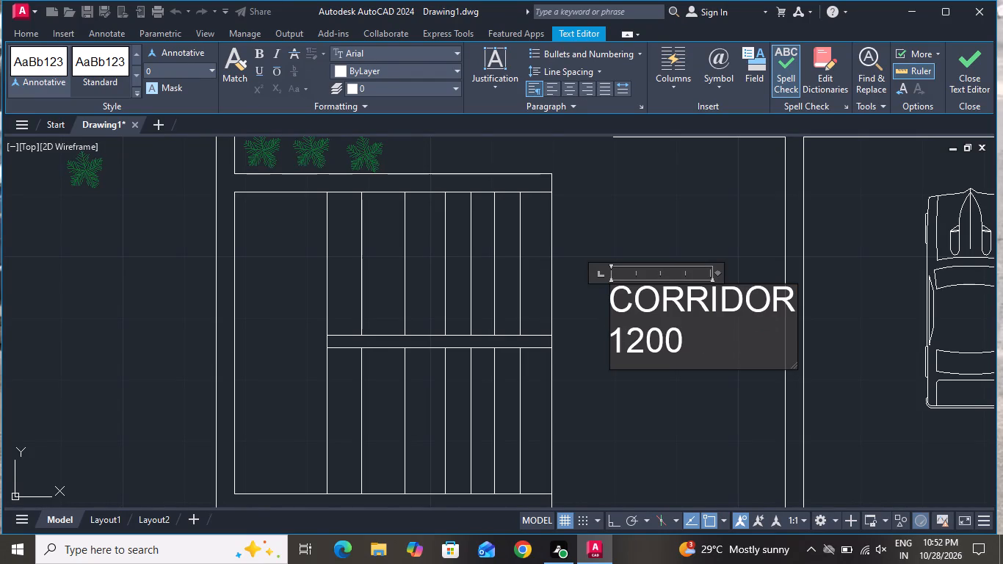
{"action": "left_click", "coordinate": [721, 396]}
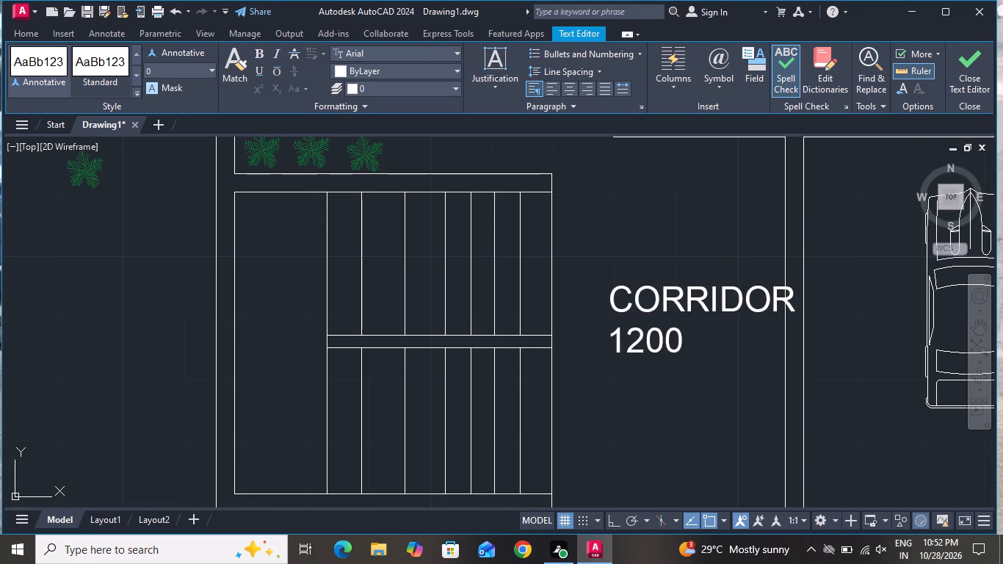
Turn on Ortho mode and rotate the CORRIDOR 1200 label to 270° so it reads along the passage.
{"action": "scroll", "coordinate": [703, 365], "scroll_direction": "down", "scroll_amount": 1}
{"action": "left_click", "coordinate": [670, 317]}
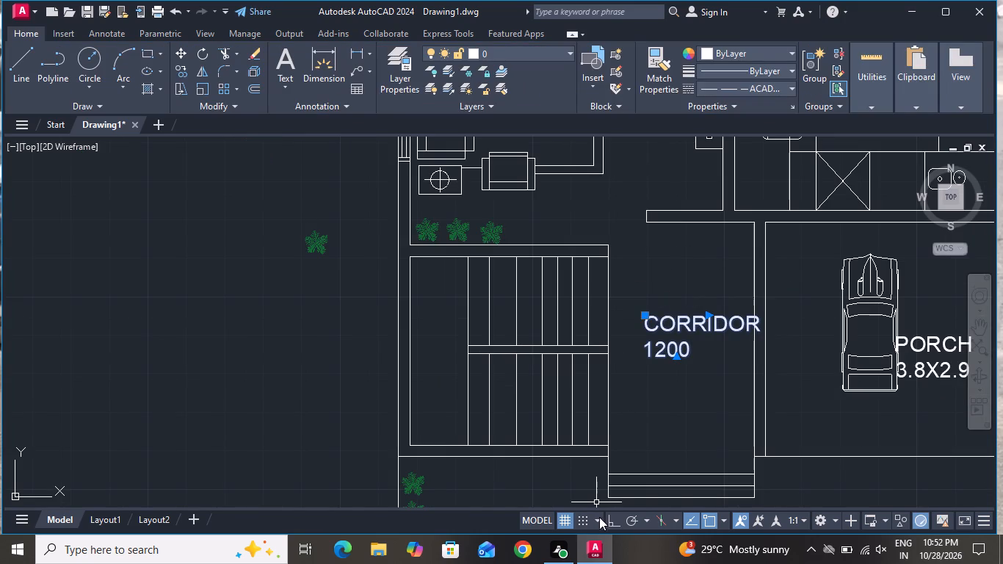
{"action": "left_click", "coordinate": [609, 518]}
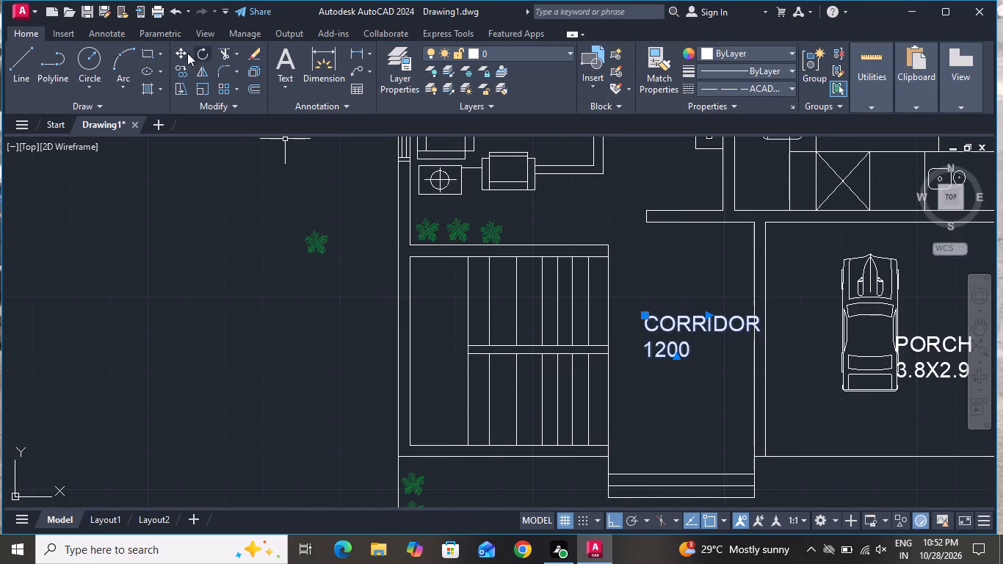
{"action": "left_click", "coordinate": [200, 52]}
{"action": "left_click", "coordinate": [763, 320]}
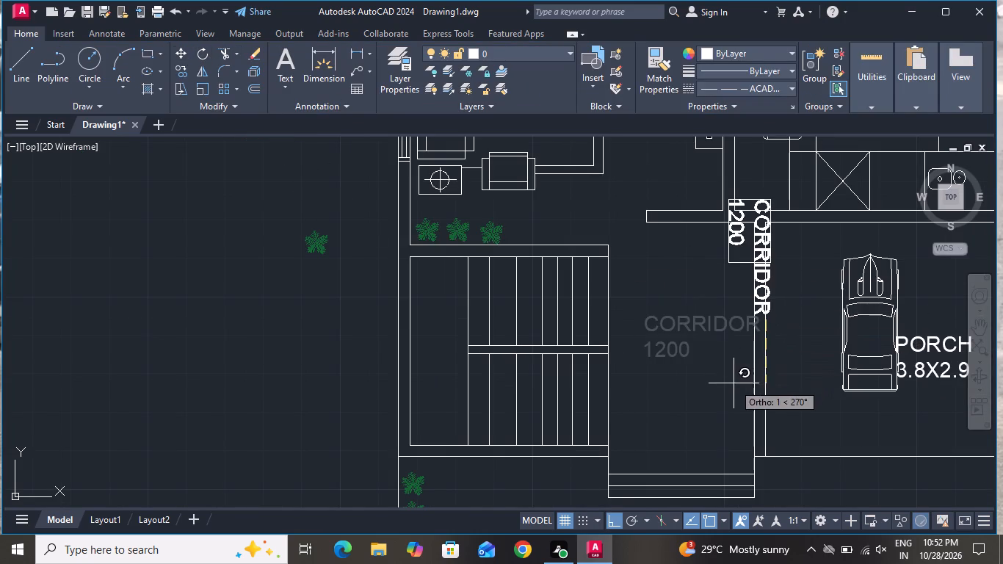
{"action": "left_click", "coordinate": [723, 393]}
Move the rotated CORRIDOR label into the middle of the passage between the staircase and the porch, with Ortho mode off.
{"action": "left_click", "coordinate": [736, 234]}
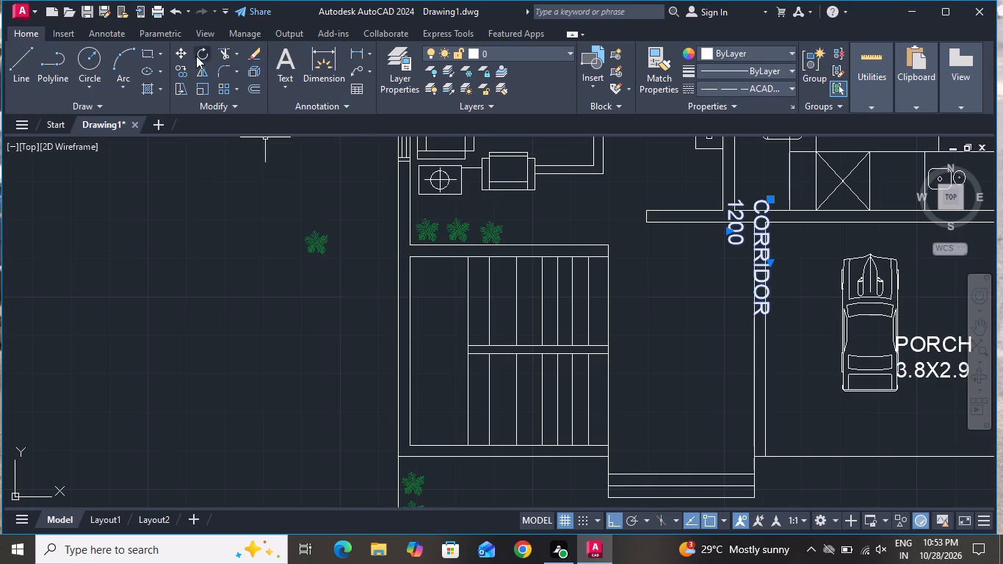
{"action": "left_click", "coordinate": [186, 51]}
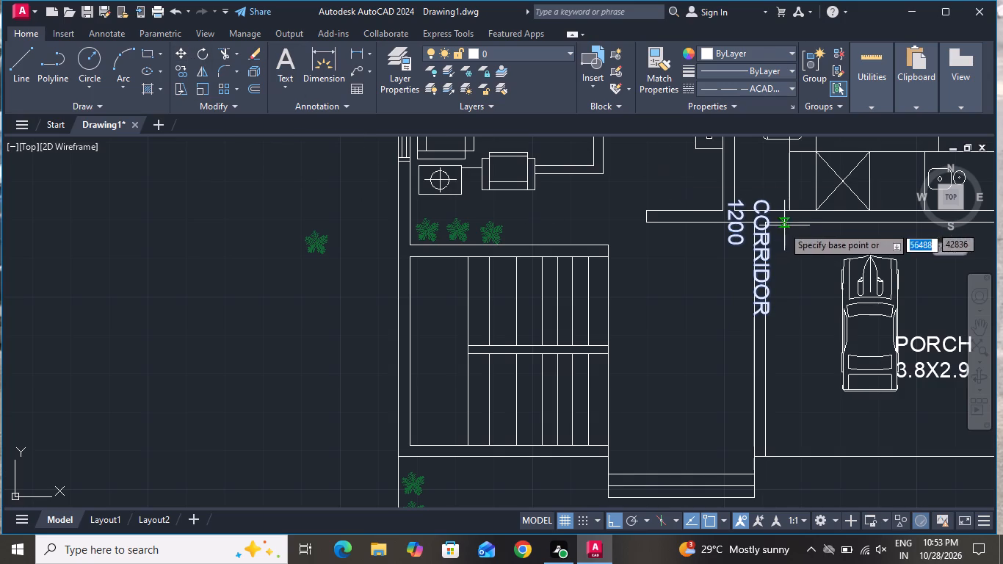
{"action": "left_click", "coordinate": [758, 239]}
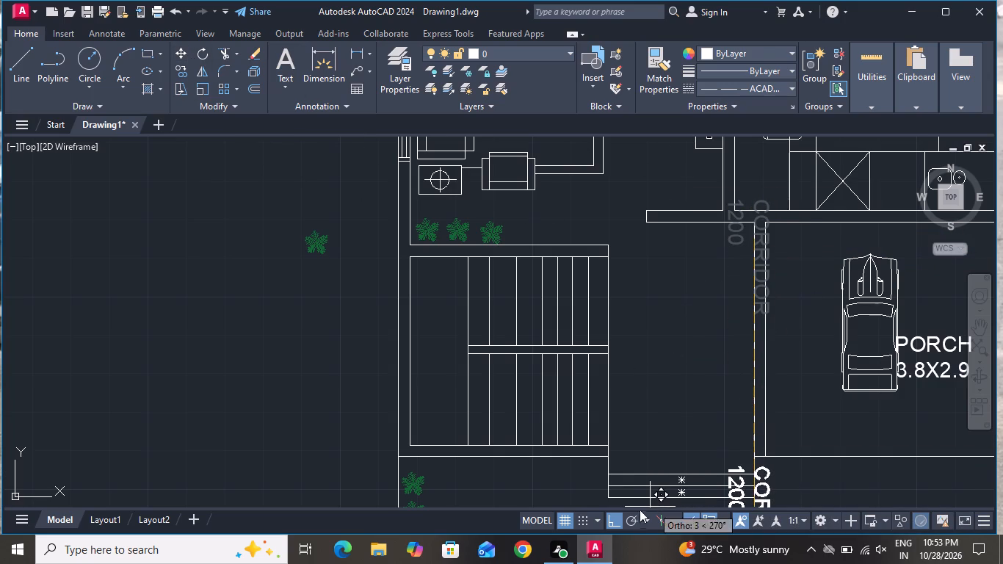
{"action": "left_click", "coordinate": [611, 521]}
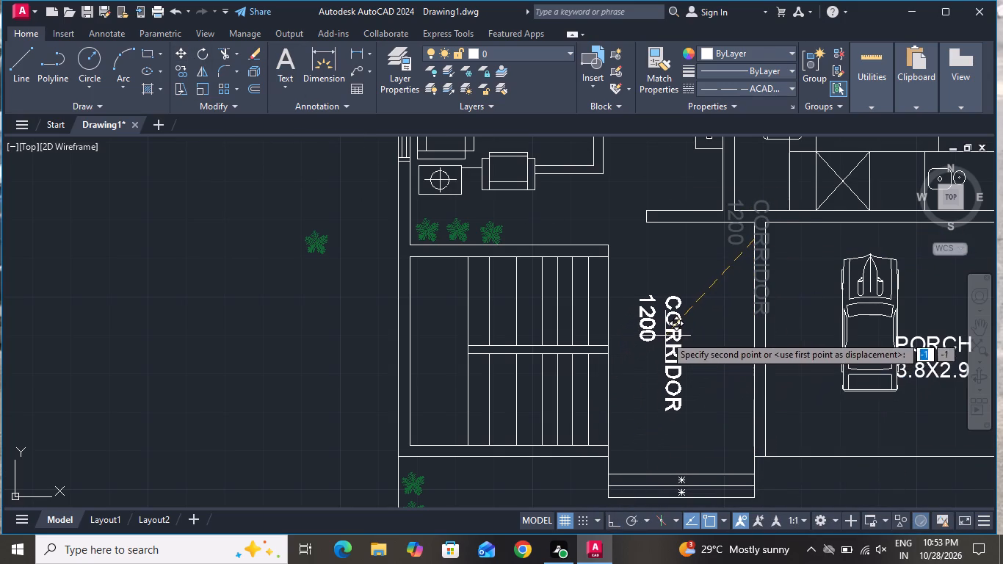
{"action": "left_click", "coordinate": [672, 330]}
Replace the w.c 2.0x1.25 label in the planted front yard below the staircase with GARDEN.
{"action": "scroll", "coordinate": [615, 337], "scroll_direction": "down", "scroll_amount": 2}
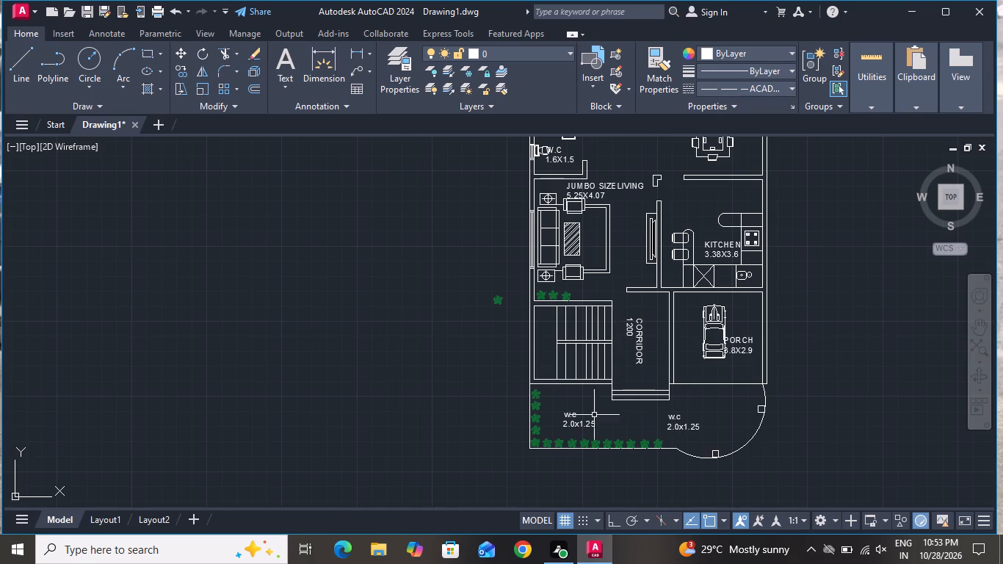
{"action": "scroll", "coordinate": [587, 424], "scroll_direction": "up", "scroll_amount": 3}
{"action": "triple_click", "coordinate": [627, 421]}
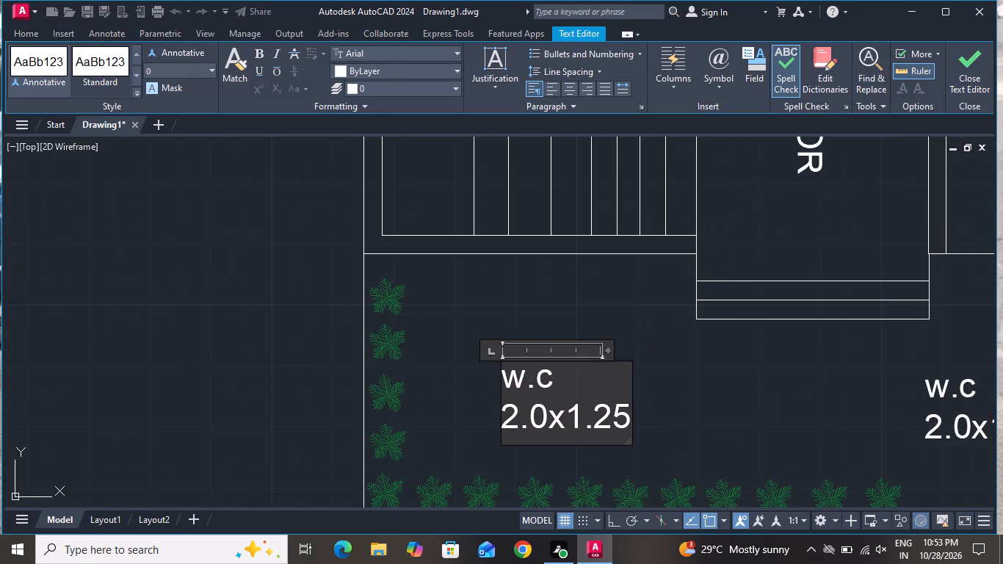
{"action": "key", "text": "BackSpace"}
{"action": "key", "text": "BackSpace"}
{"action": "key", "text": "BackSpace"}
{"action": "key", "text": "BackSpace"}
{"action": "key", "text": "BackSpace"}
{"action": "key", "text": "BackSpace"}
{"action": "key", "text": "BackSpace"}
{"action": "key", "text": "BackSpace"}
{"action": "key", "text": "BackSpace"}
{"action": "key", "text": "BackSpace"}
{"action": "key", "text": "BackSpace"}
{"action": "key", "text": "BackSpace"}
{"action": "key", "text": "BackSpace"}
{"action": "key", "text": "BackSpace"}
{"action": "key", "text": "BackSpace"}
{"action": "key", "text": "BackSpace"}
{"action": "key", "text": "BackSpace"}
{"action": "key", "text": "BackSpace"}
{"action": "key", "text": "BackSpace"}
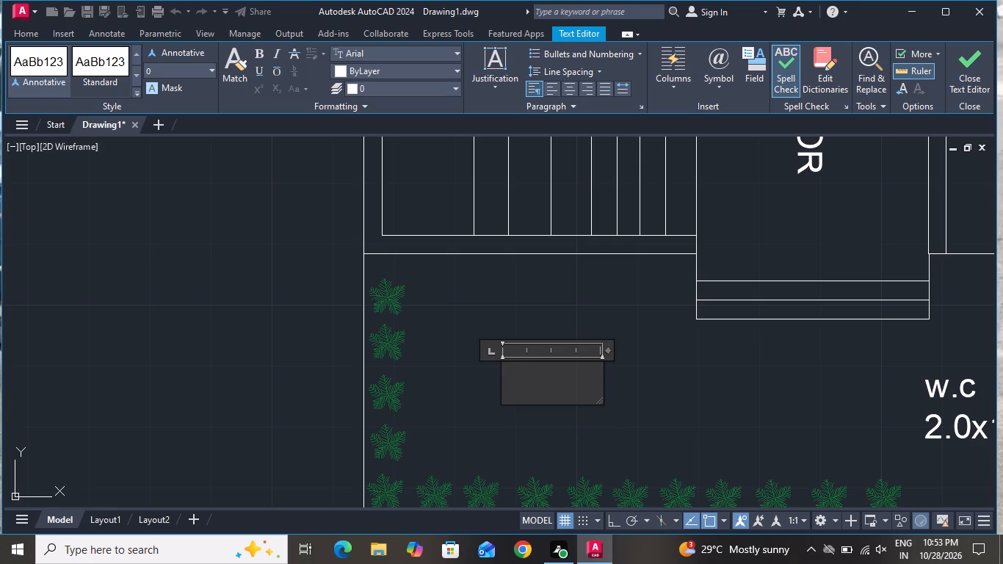
{"action": "type", "text": "GA"}
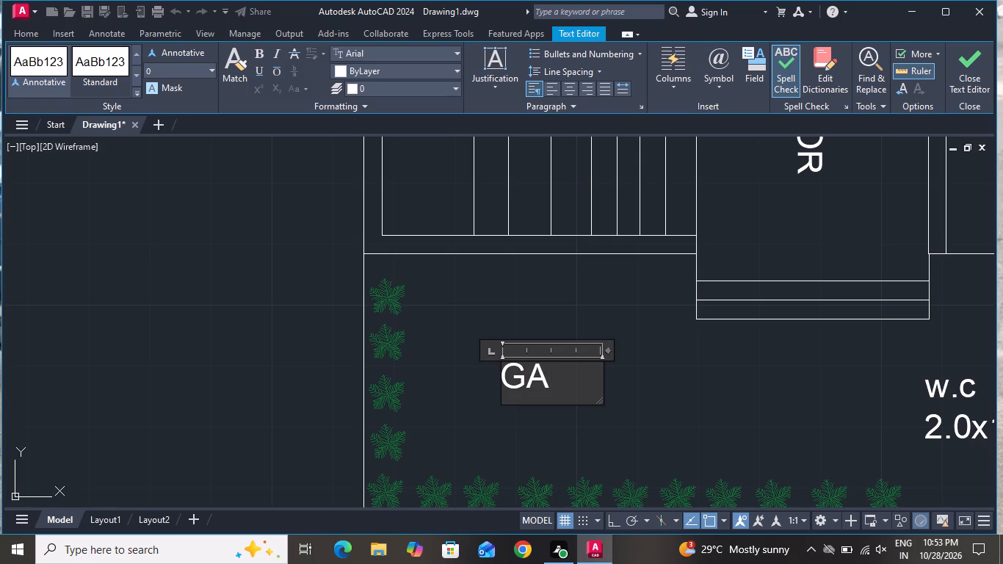
{"action": "type", "text": "RDE"}
{"action": "key", "text": "n"}
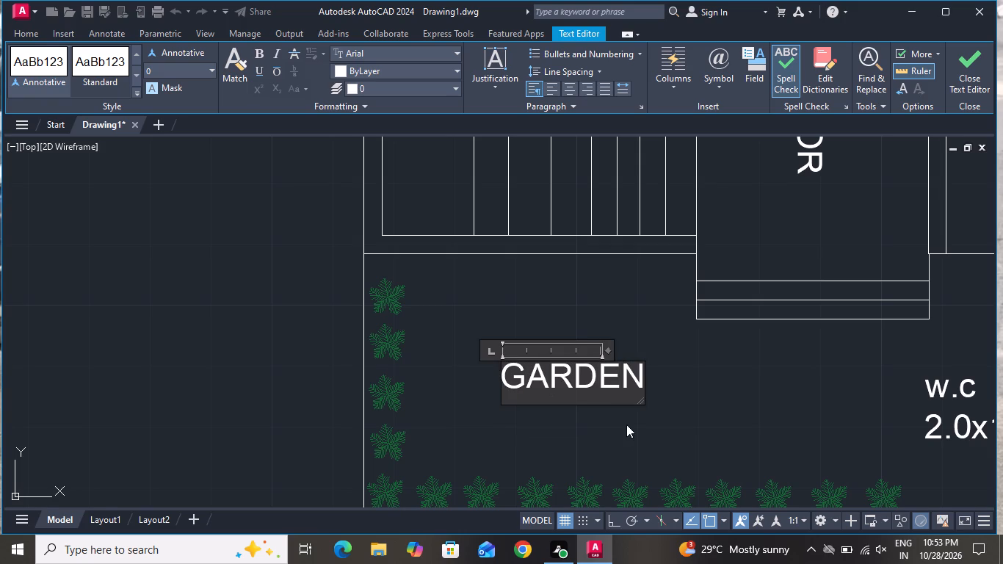
{"action": "left_click", "coordinate": [626, 423]}
Replace the remaining w.c 2.0x1.25 label in the front yard, near the curved boundary, with GROUND FLOOR PLAN.
{"action": "scroll", "coordinate": [545, 431], "scroll_direction": "down", "scroll_amount": 3}
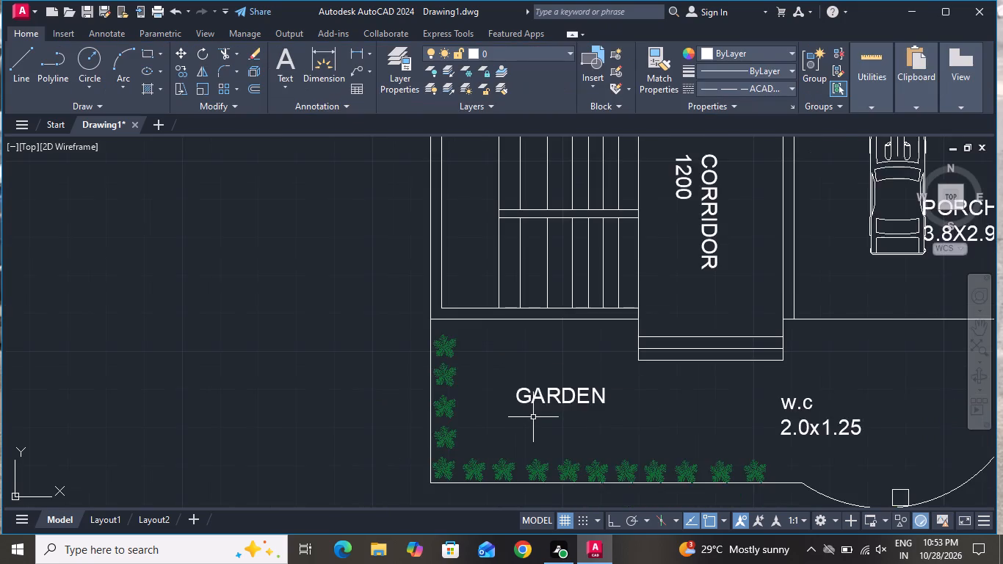
{"action": "scroll", "coordinate": [533, 417], "scroll_direction": "down", "scroll_amount": 3}
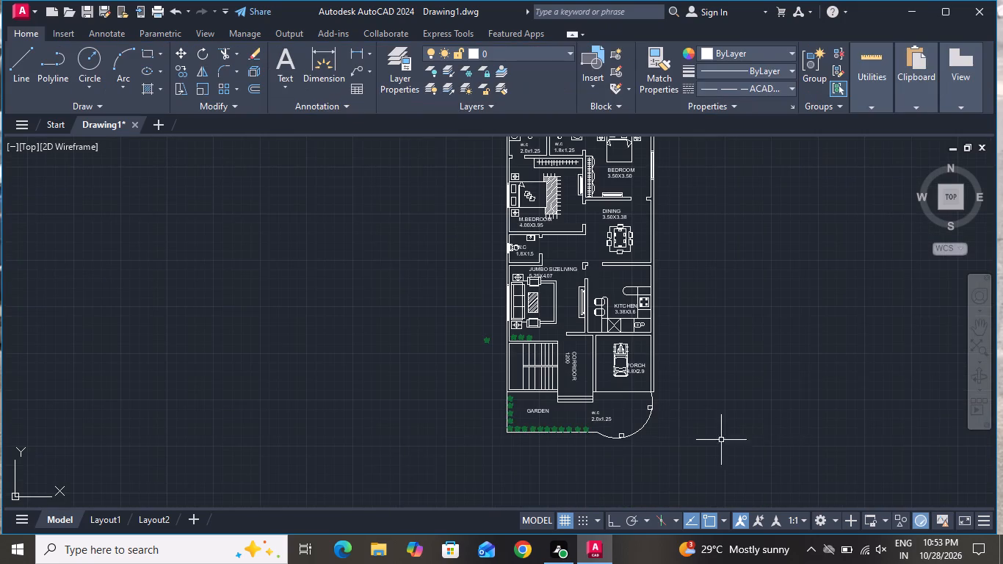
{"action": "scroll", "coordinate": [615, 433], "scroll_direction": "up", "scroll_amount": 5}
{"action": "double_click", "coordinate": [637, 345]}
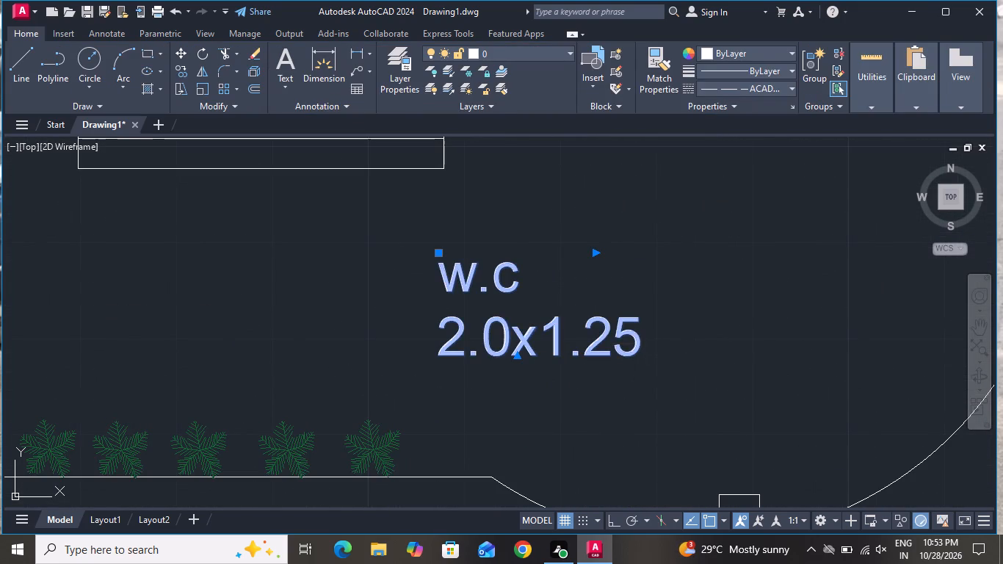
{"action": "key", "text": "BackSpace"}
{"action": "key", "text": "BackSpace"}
{"action": "key", "text": "BackSpace"}
{"action": "key", "text": "BackSpace"}
{"action": "key", "text": "BackSpace"}
{"action": "key", "text": "BackSpace"}
{"action": "key", "text": "BackSpace"}
{"action": "key", "text": "BackSpace"}
{"action": "key", "text": "BackSpace"}
{"action": "key", "text": "BackSpace"}
{"action": "key", "text": "BackSpace"}
{"action": "key", "text": "BackSpace"}
{"action": "key", "text": "BackSpace"}
{"action": "key", "text": "BackSpace"}
{"action": "key", "text": "BackSpace"}
{"action": "key", "text": "BackSpace"}
{"action": "key", "text": "BackSpace"}
{"action": "key", "text": "BackSpace"}
{"action": "key", "text": "BackSpace"}
{"action": "key", "text": "BackSpace"}
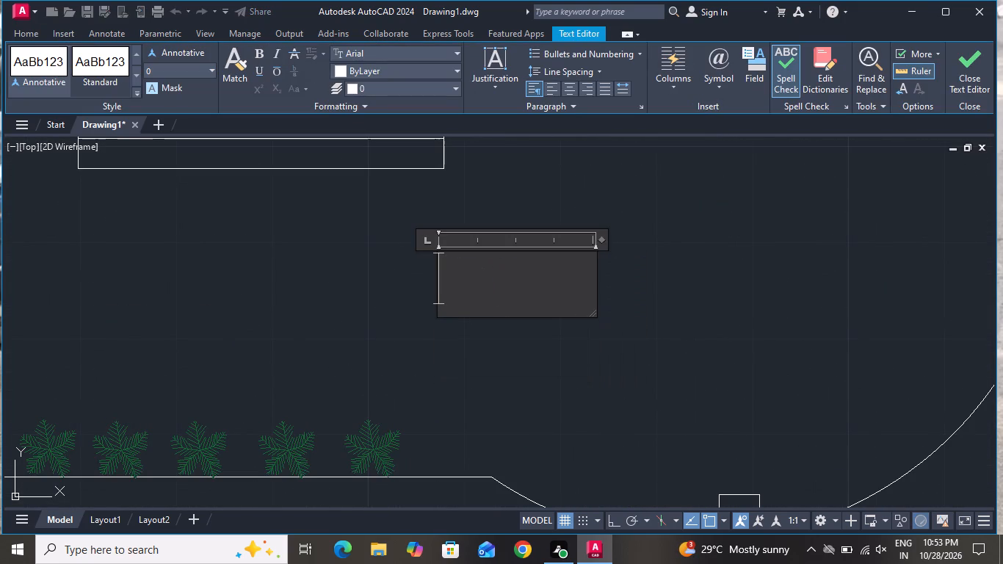
{"action": "type", "text": "GROUN"}
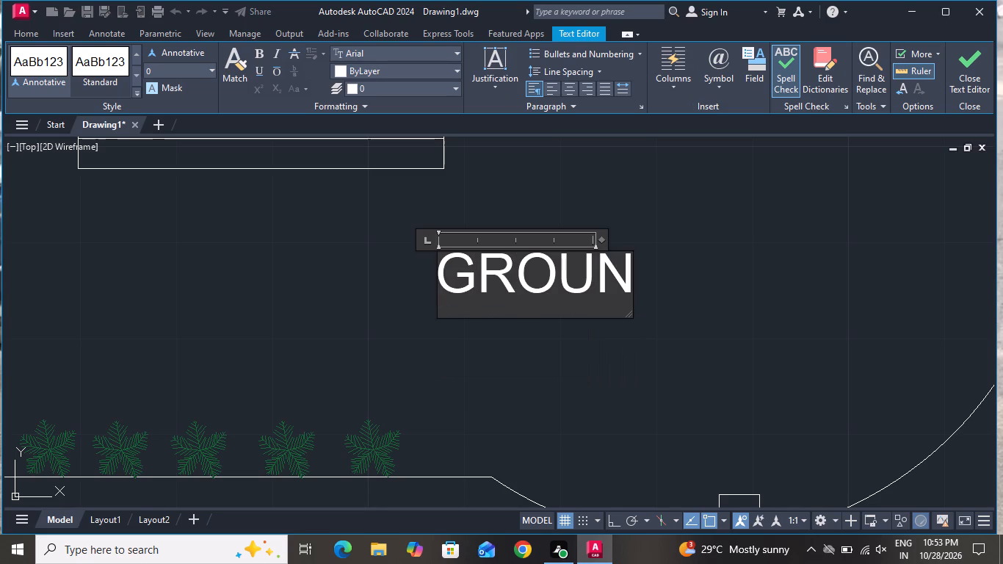
{"action": "type", "text": "D FLOO"}
{"action": "type", "text": "R"}
{"action": "key", "text": "space"}
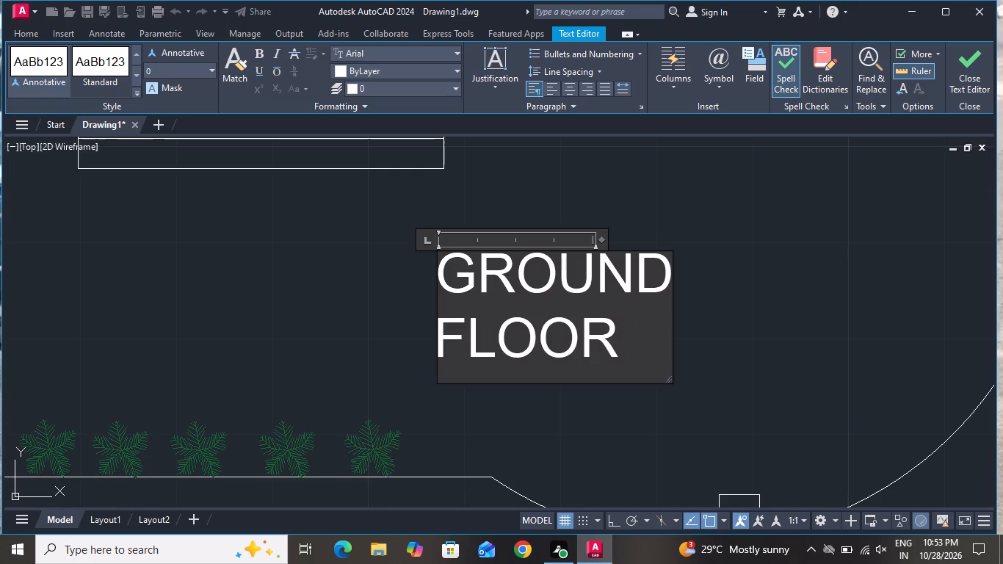
{"action": "type", "text": "PLA"}
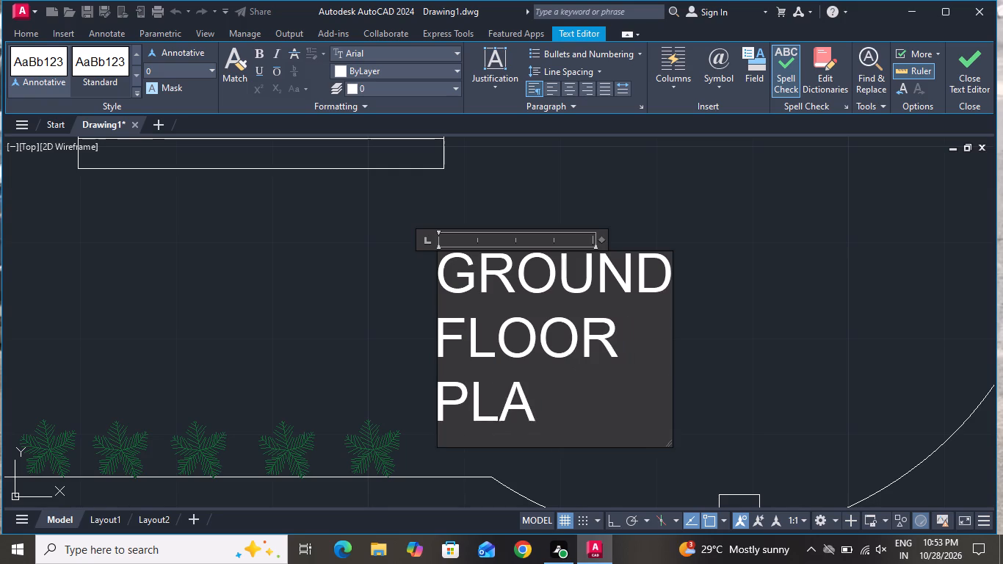
{"action": "key", "text": "n"}
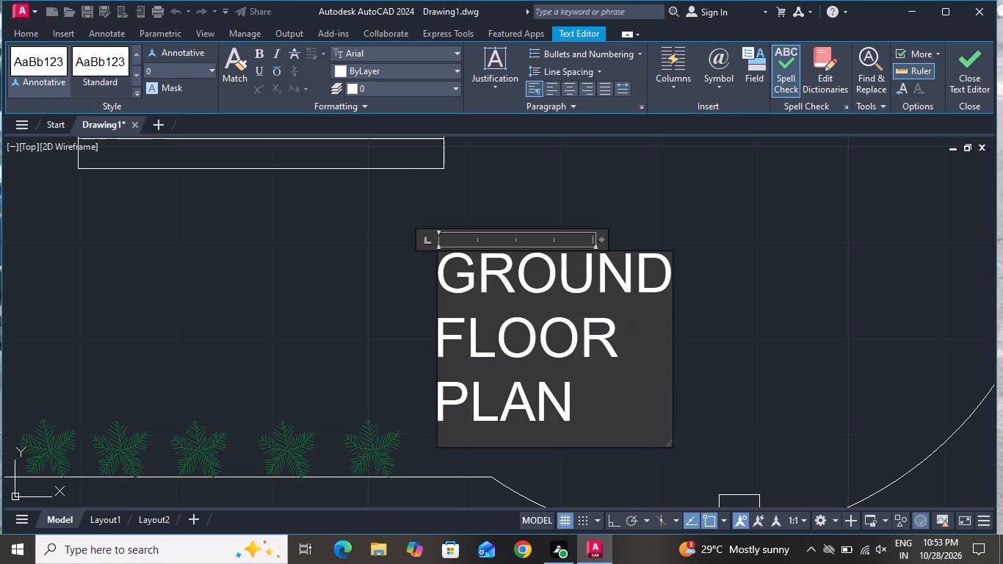
Widen the text frame so GROUND FLOOR PLAN fits on a single line, and finish editing the text.
{"action": "left_click_drag", "start_coordinate": [672, 330], "coordinate": [927, 210]}
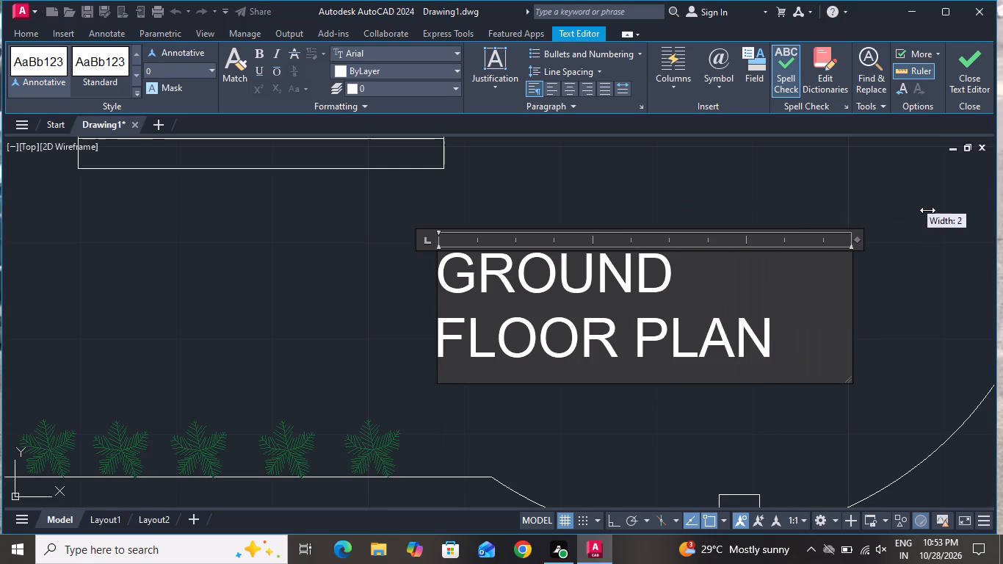
{"action": "left_click_drag", "start_coordinate": [927, 210], "coordinate": [735, 413]}
{"action": "scroll", "coordinate": [851, 388], "scroll_direction": "down", "scroll_amount": 8}
{"action": "scroll", "coordinate": [783, 416], "scroll_direction": "down", "scroll_amount": 6}
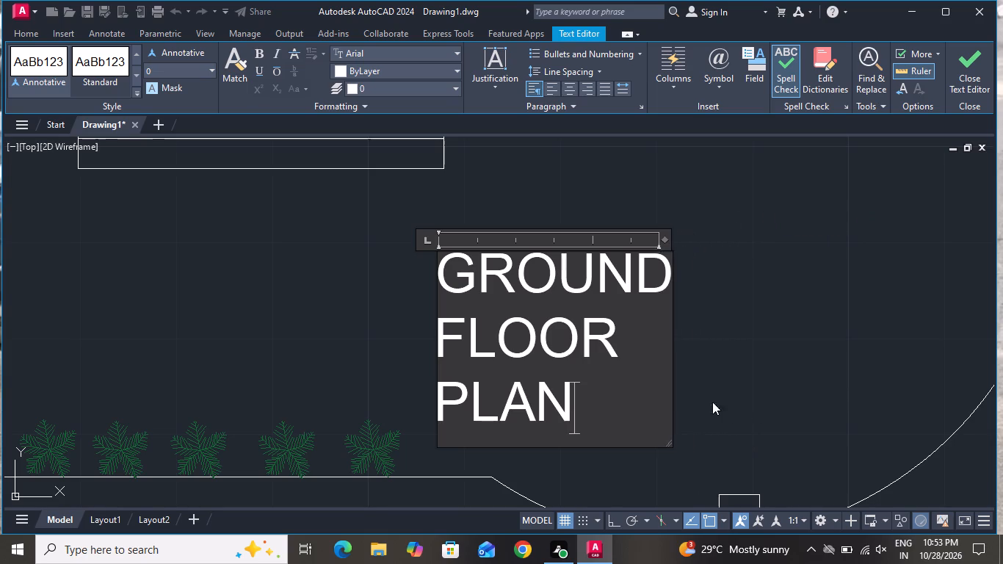
{"action": "scroll", "coordinate": [666, 383], "scroll_direction": "down", "scroll_amount": 3}
{"action": "scroll", "coordinate": [662, 344], "scroll_direction": "up", "scroll_amount": 1}
{"action": "left_click", "coordinate": [655, 386]}
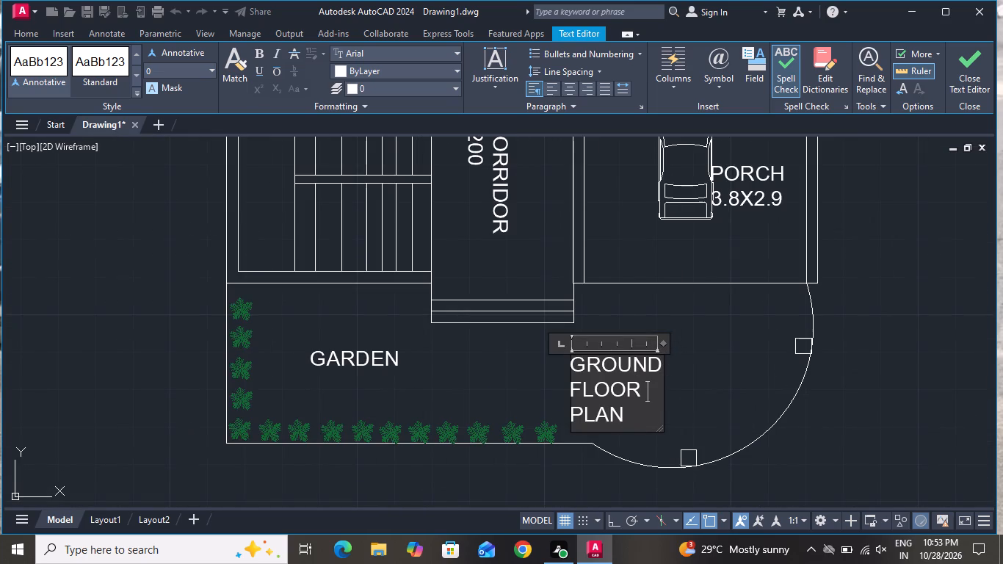
{"action": "left_click_drag", "start_coordinate": [662, 377], "coordinate": [711, 364]}
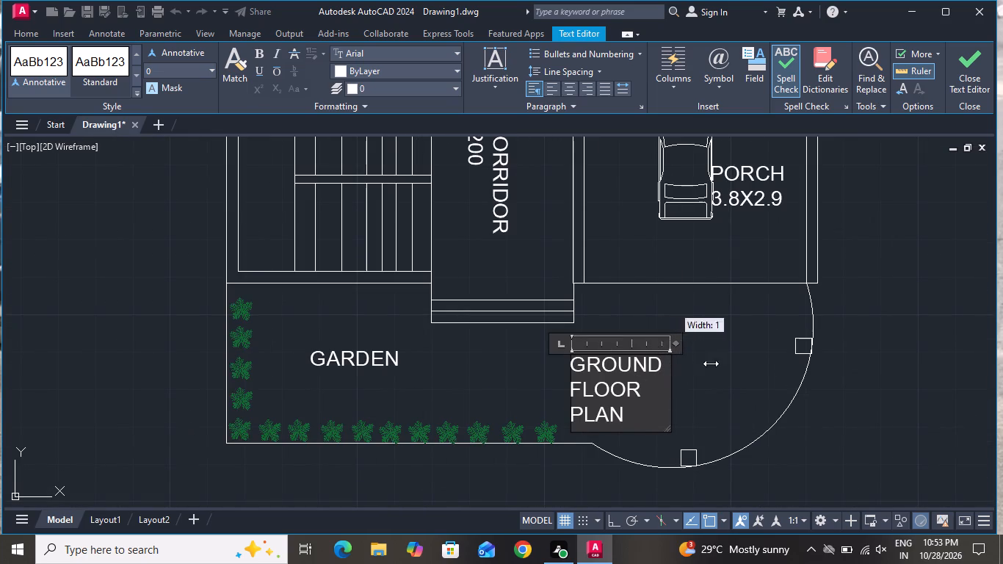
{"action": "left_click_drag", "start_coordinate": [711, 364], "coordinate": [944, 317]}
{"action": "left_click", "coordinate": [876, 418]}
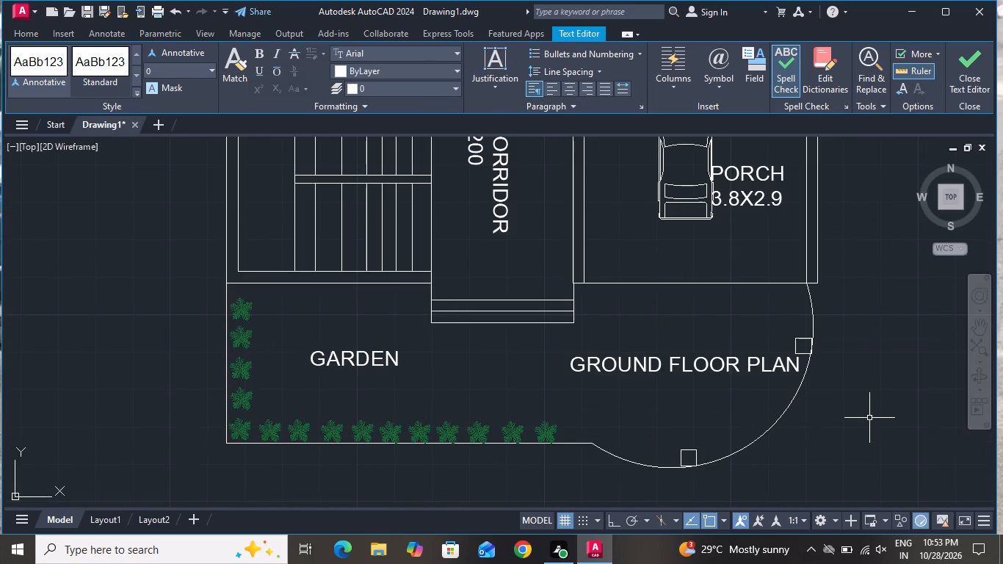
Move the GROUND FLOOR PLAN label beside the GARDEN label, just below the entrance steps.
{"action": "left_click", "coordinate": [603, 362]}
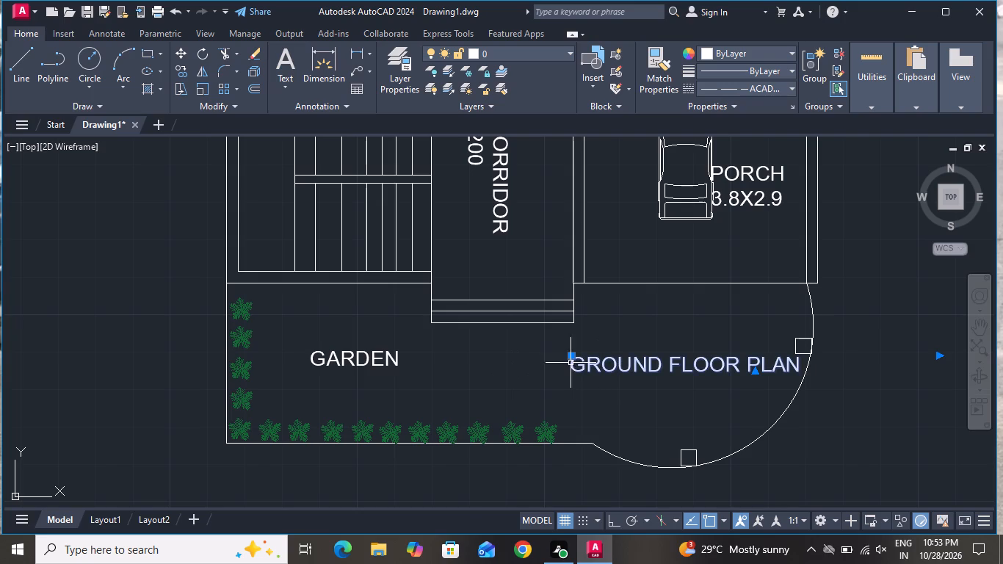
{"action": "left_click", "coordinate": [181, 57]}
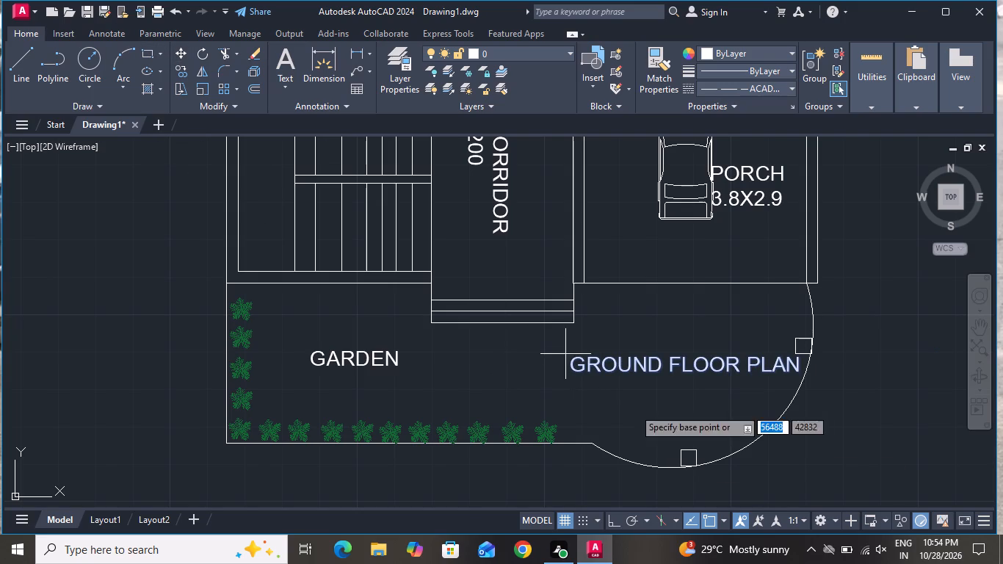
{"action": "left_click", "coordinate": [725, 376]}
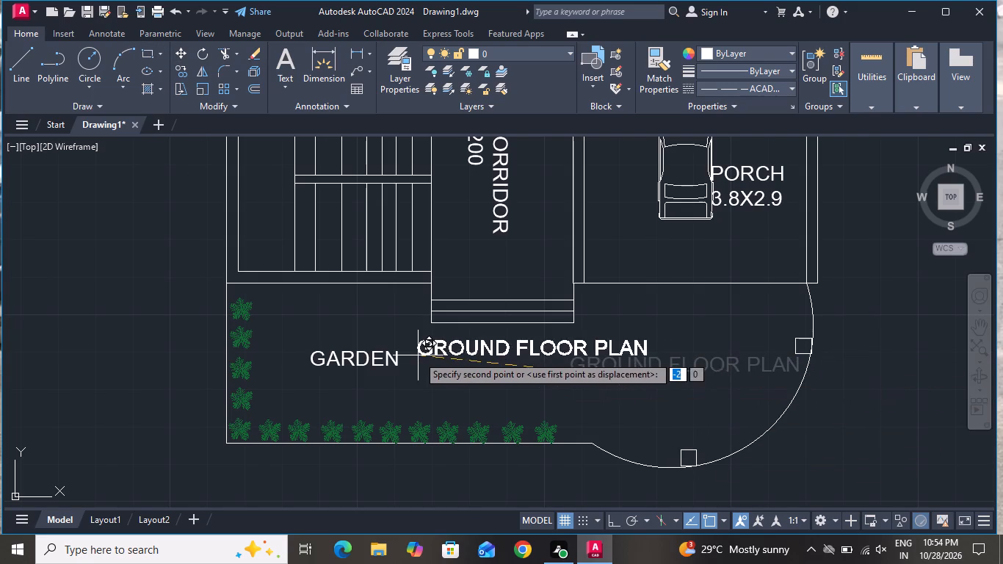
{"action": "scroll", "coordinate": [419, 356], "scroll_direction": "up", "scroll_amount": 2}
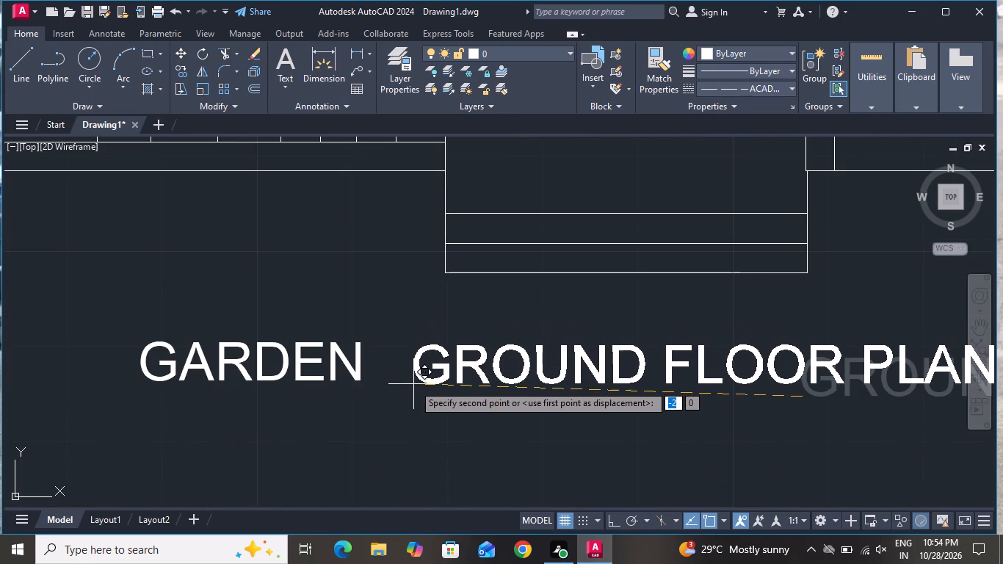
{"action": "scroll", "coordinate": [399, 407], "scroll_direction": "down", "scroll_amount": 1}
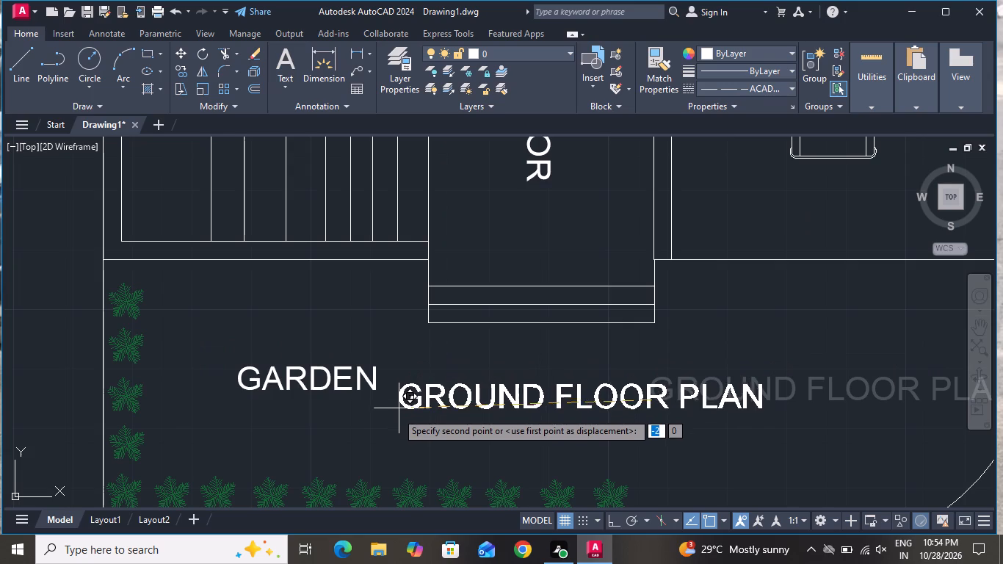
{"action": "left_click", "coordinate": [438, 408]}
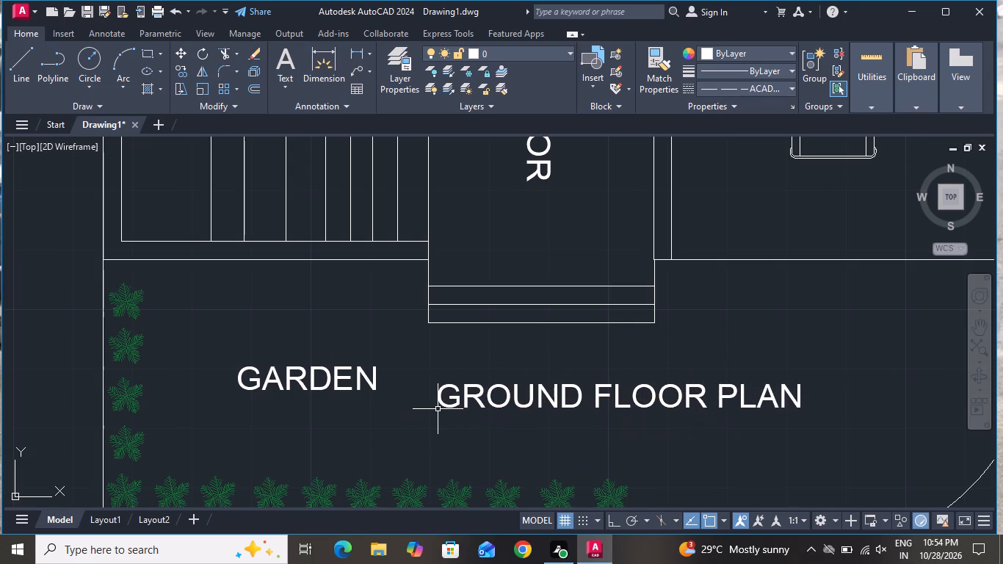
Copy the GARDEN label into the curved end of the front yard, below the porch.
{"action": "scroll", "coordinate": [435, 391], "scroll_direction": "down", "scroll_amount": 2}
{"action": "left_click", "coordinate": [397, 383]}
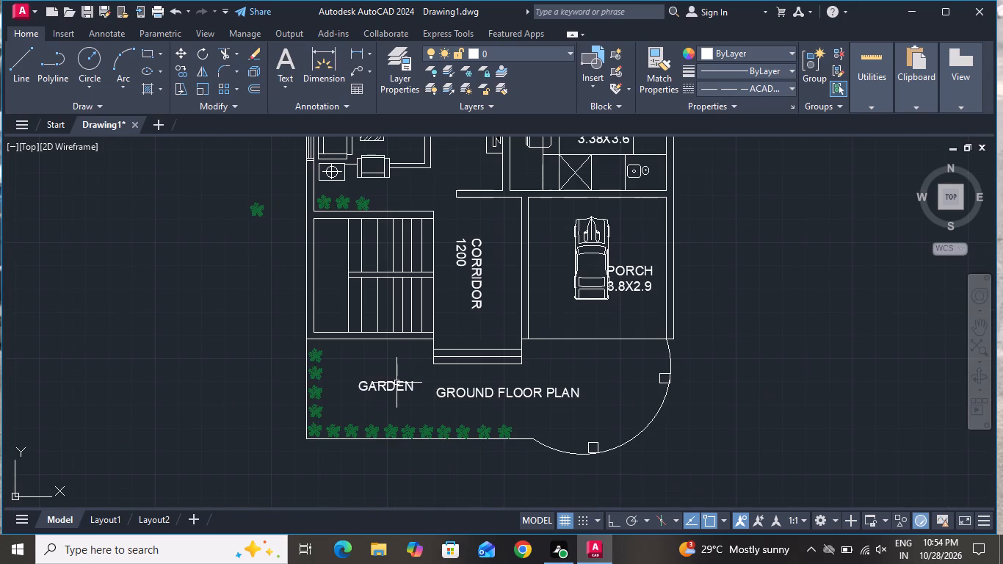
{"action": "left_click", "coordinate": [184, 73]}
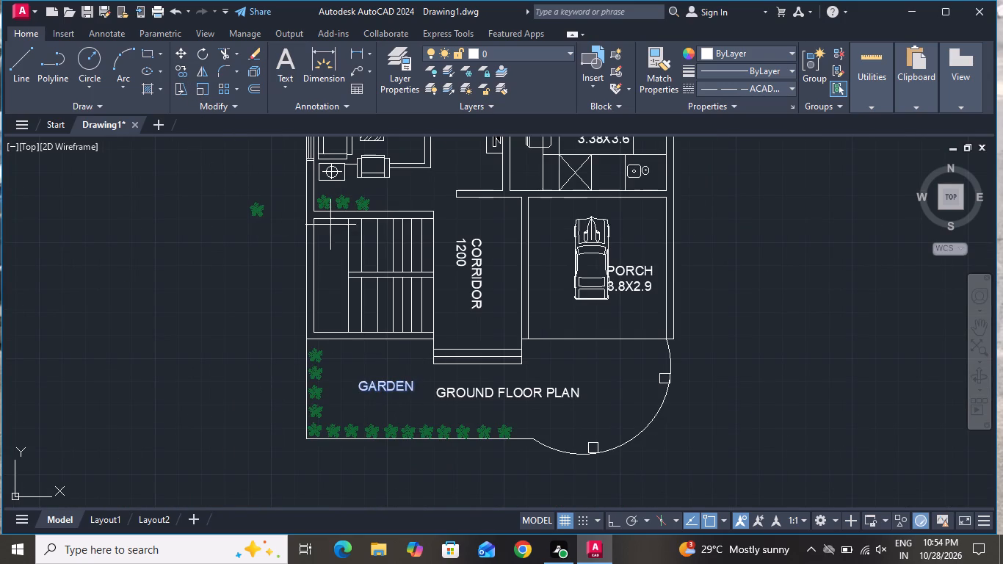
{"action": "left_click", "coordinate": [373, 392]}
{"action": "left_click", "coordinate": [587, 422]}
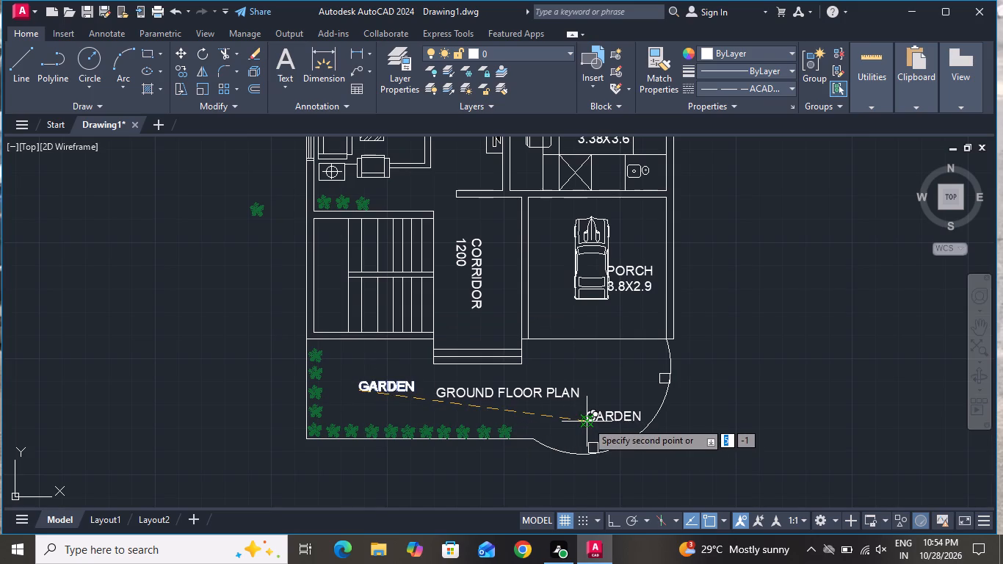
{"action": "right_click", "coordinate": [587, 422]}
{"action": "left_click", "coordinate": [645, 242]}
{"action": "scroll", "coordinate": [642, 419], "scroll_direction": "up", "scroll_amount": 2}
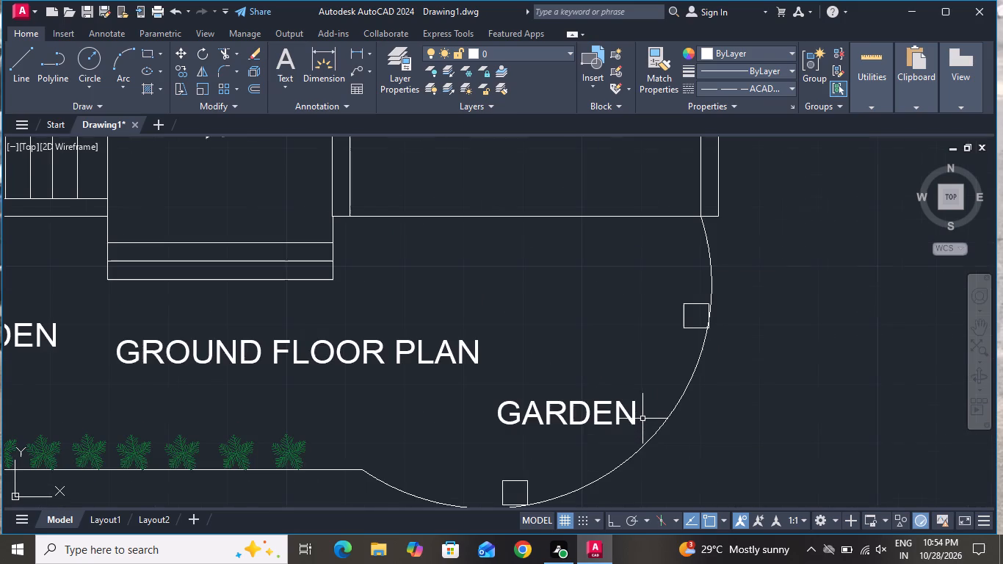
Replace the copied GARDEN label in the curved end of the front yard with MAIN GATE on a single line.
{"action": "triple_click", "coordinate": [637, 416]}
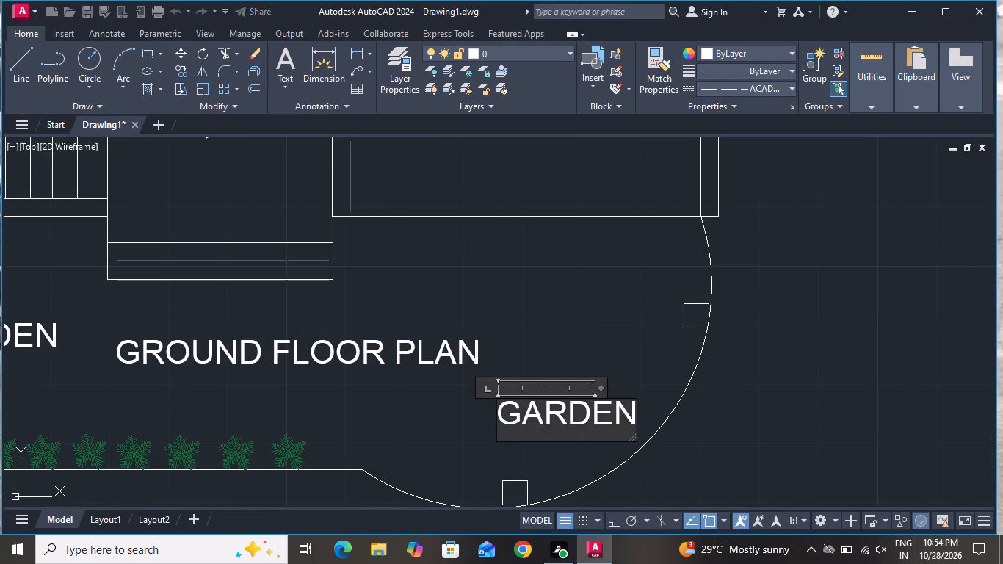
{"action": "key", "text": "BackSpace"}
{"action": "key", "text": "BackSpace"}
{"action": "key", "text": "BackSpace"}
{"action": "key", "text": "BackSpace"}
{"action": "key", "text": "BackSpace"}
{"action": "key", "text": "BackSpace"}
{"action": "key", "text": "BackSpace"}
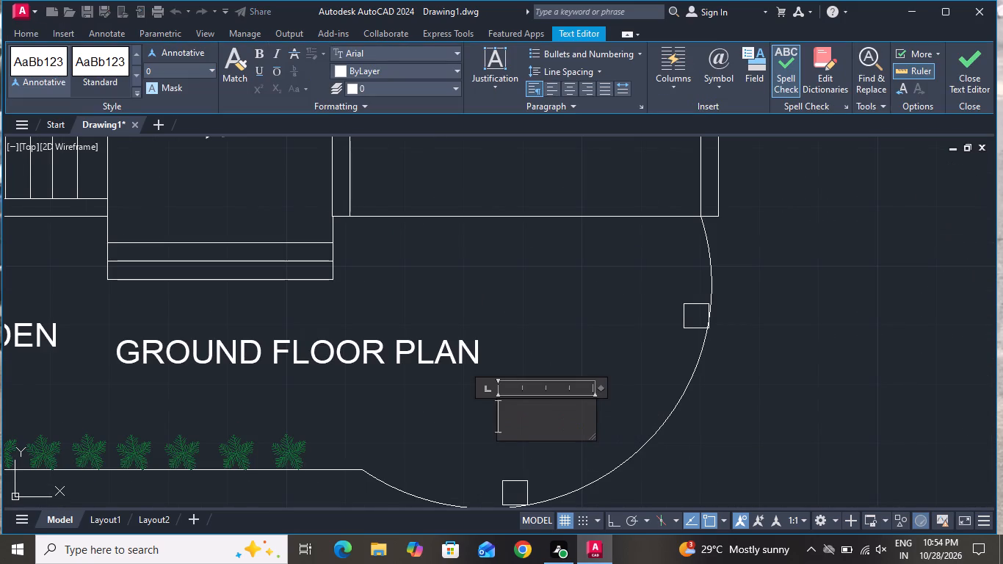
{"action": "type", "text": "MAIN GATE"}
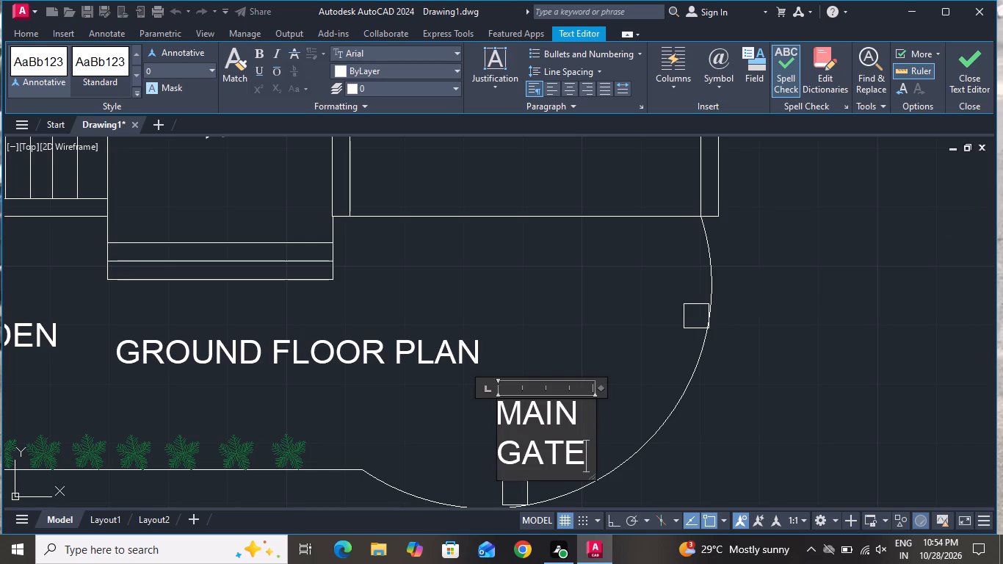
{"action": "left_click_drag", "start_coordinate": [593, 420], "coordinate": [678, 394]}
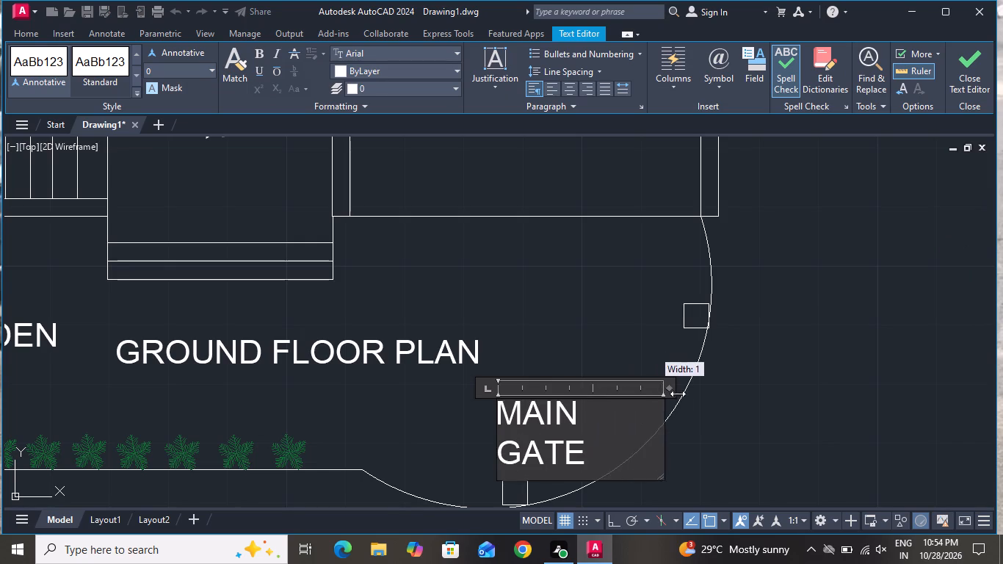
{"action": "left_click_drag", "start_coordinate": [678, 394], "coordinate": [716, 385]}
{"action": "left_click", "coordinate": [732, 427]}
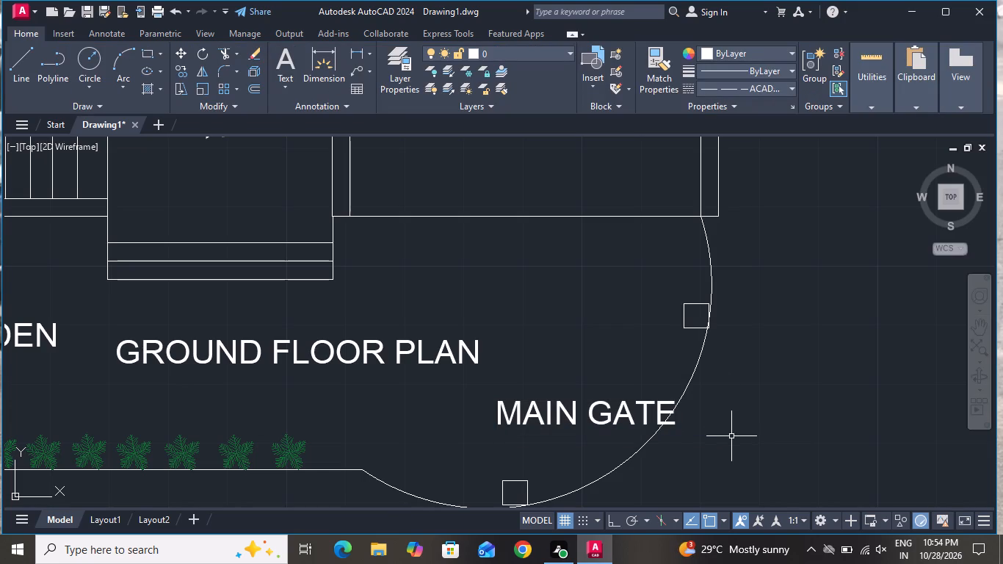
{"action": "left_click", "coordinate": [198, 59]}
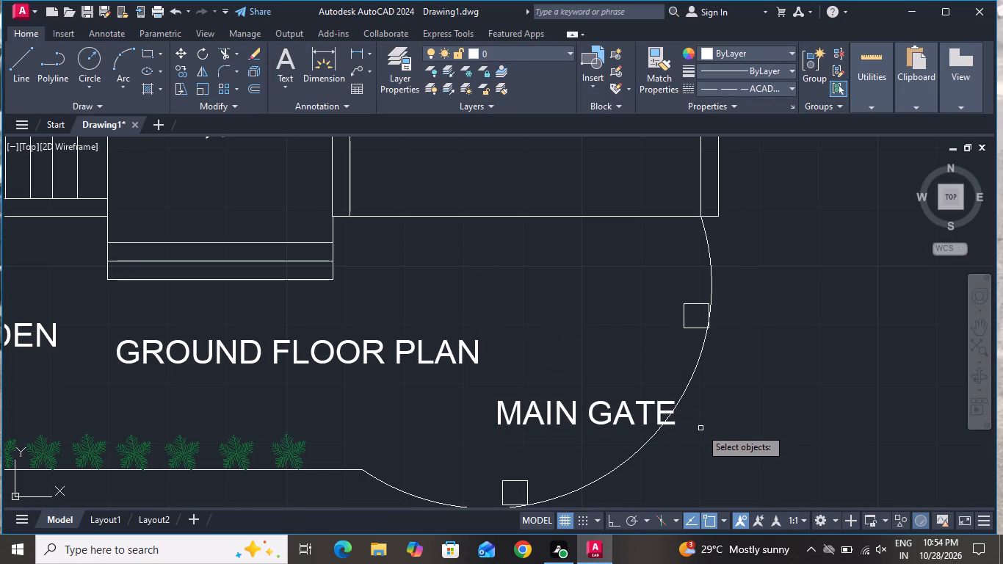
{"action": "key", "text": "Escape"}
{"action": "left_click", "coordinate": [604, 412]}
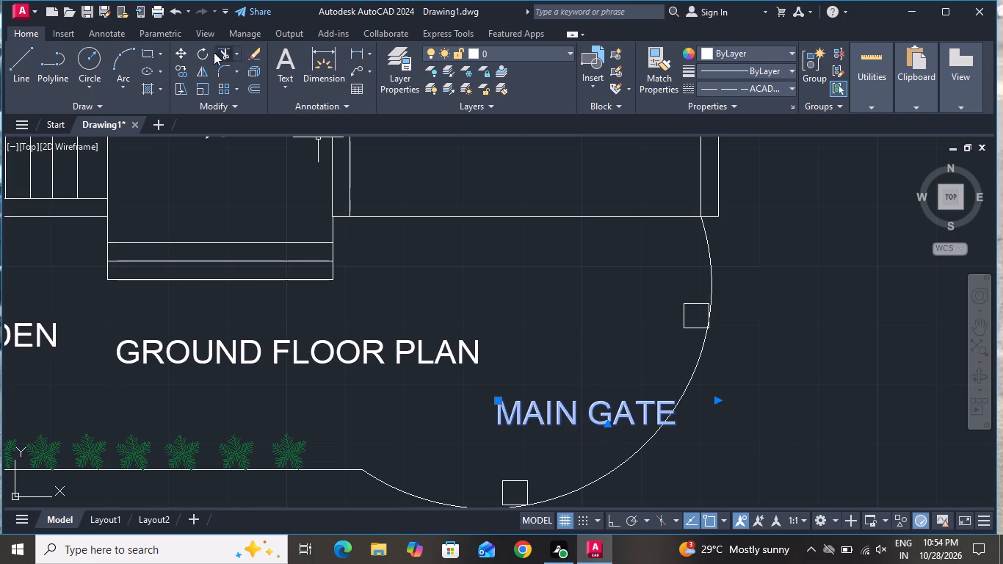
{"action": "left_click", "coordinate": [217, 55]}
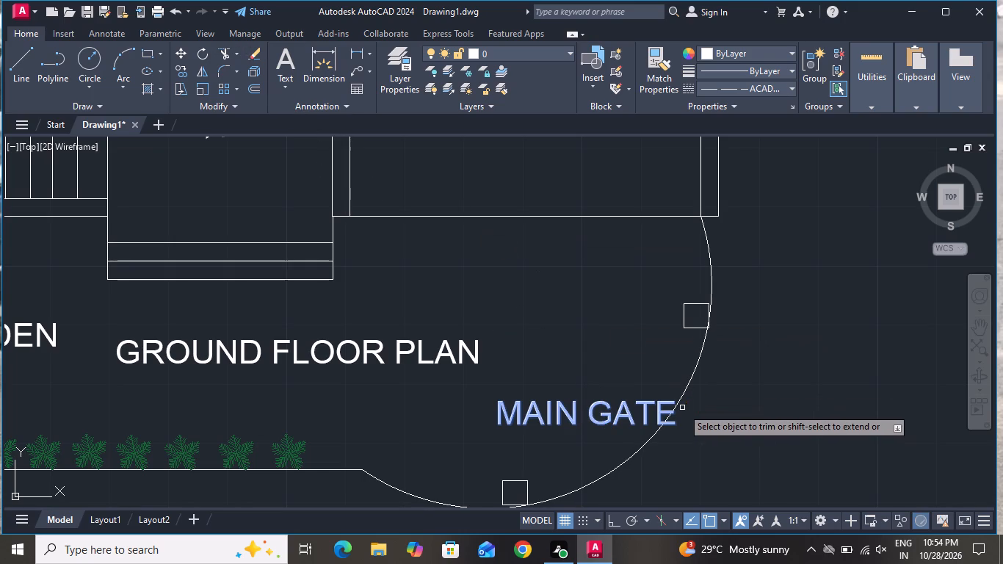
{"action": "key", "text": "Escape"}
Rotate the MAIN GATE label to a diagonal slant that follows the curved boundary between the two gate posts.
{"action": "left_click", "coordinate": [640, 403]}
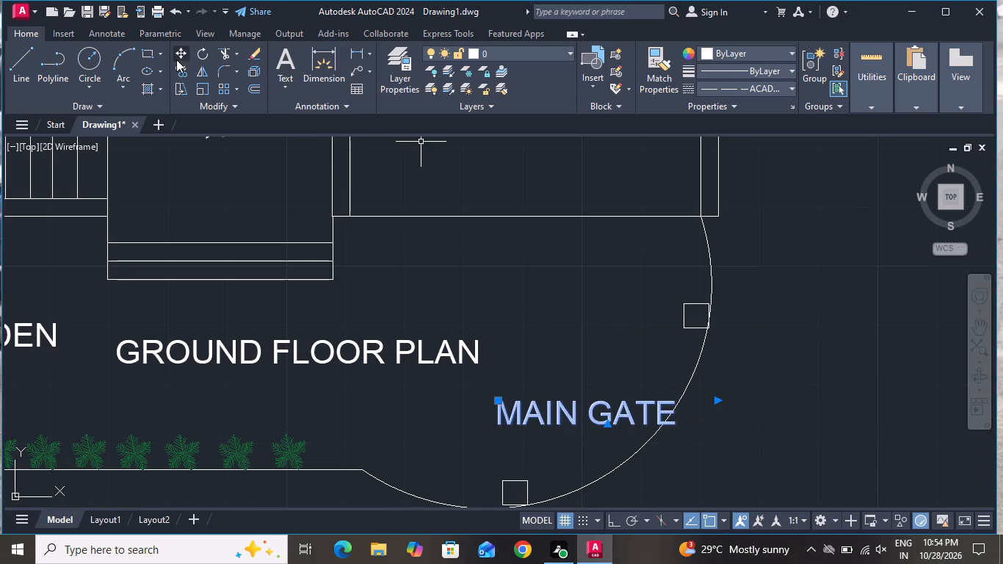
{"action": "left_click", "coordinate": [205, 54]}
{"action": "left_click", "coordinate": [670, 392]}
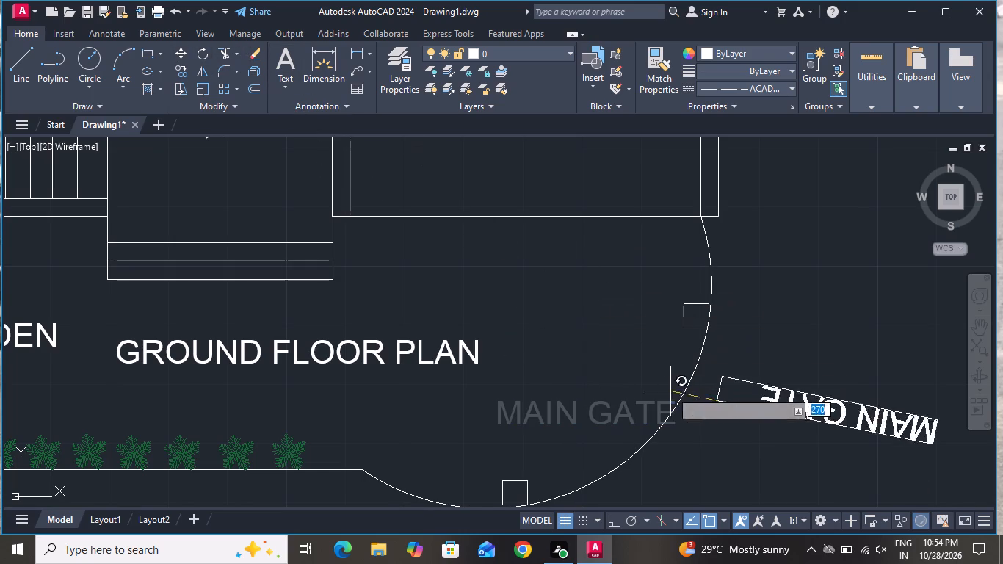
{"action": "left_click", "coordinate": [778, 317]}
Move the slanted MAIN GATE label inside the curved boundary, between the two square gate posts.
{"action": "scroll", "coordinate": [773, 297], "scroll_direction": "down", "scroll_amount": 1}
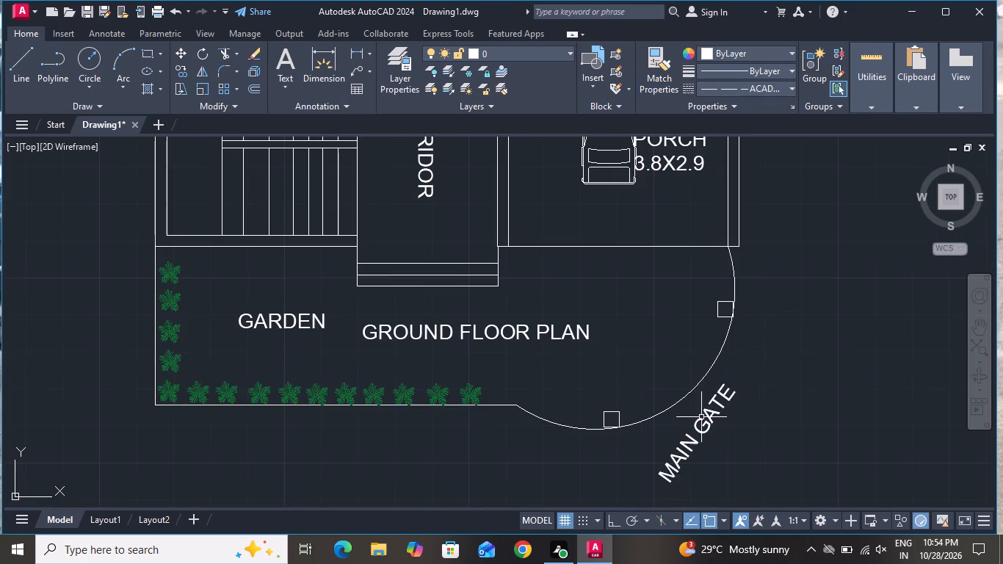
{"action": "left_click", "coordinate": [701, 417]}
{"action": "left_click", "coordinate": [174, 50]}
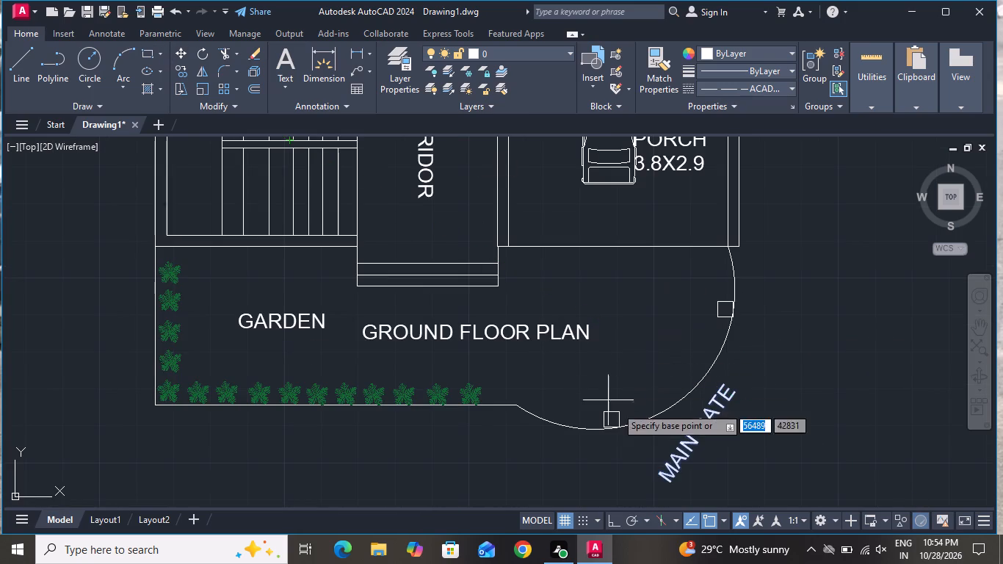
{"action": "left_click", "coordinate": [688, 438]}
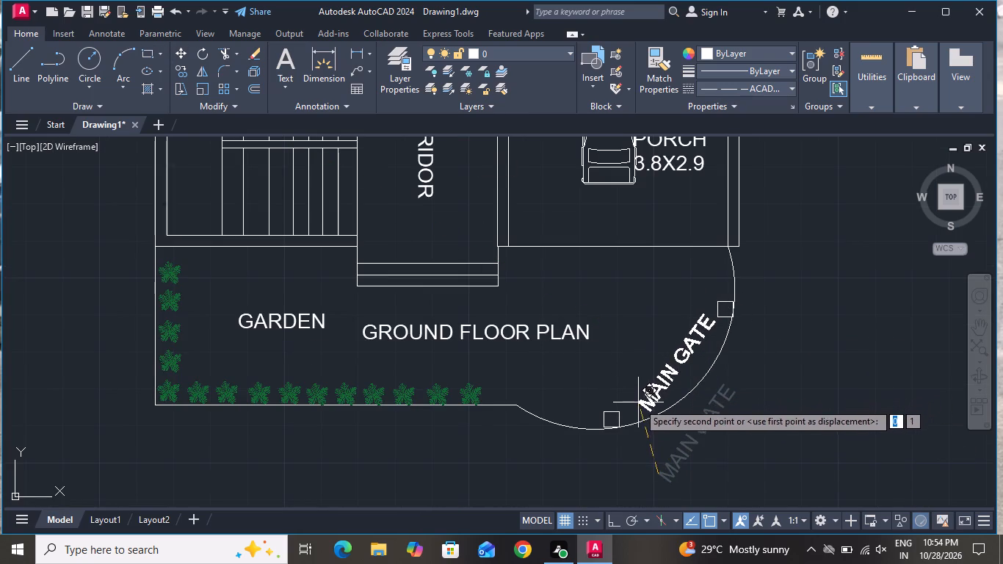
{"action": "left_click", "coordinate": [638, 402]}
{"action": "right_click", "coordinate": [638, 403]}
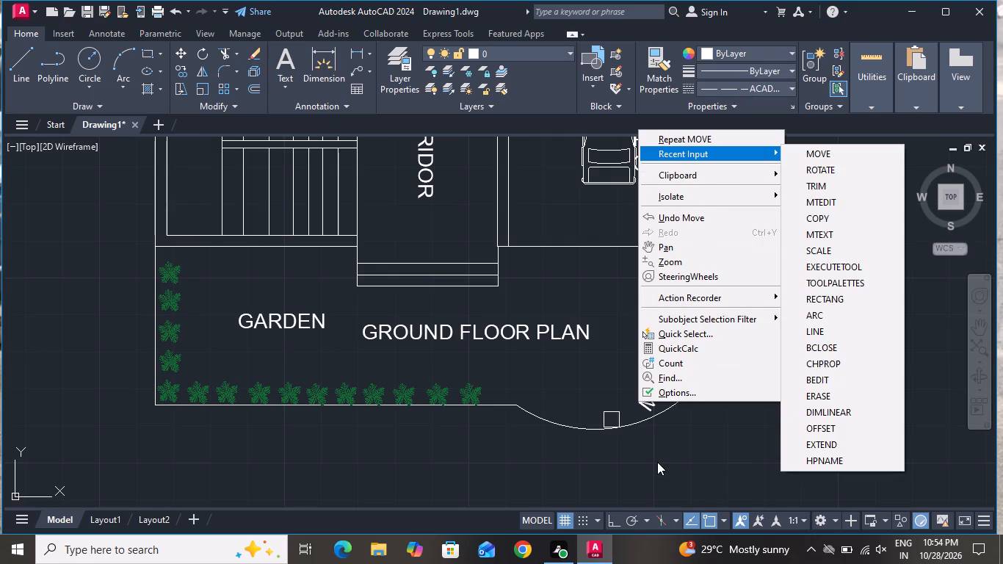
{"action": "key", "text": "Escape"}
{"action": "key", "text": "Escape"}
Start a SOLID hatch and fill the walls around the bedrooms, upper w.c. rooms and dining area.
{"action": "scroll", "coordinate": [649, 443], "scroll_direction": "down", "scroll_amount": 3}
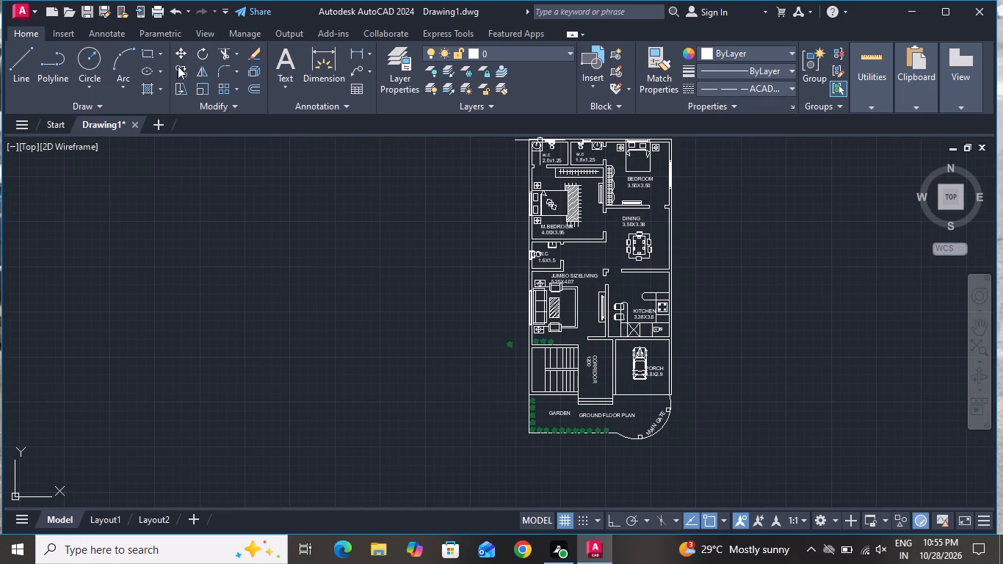
{"action": "left_click", "coordinate": [149, 86]}
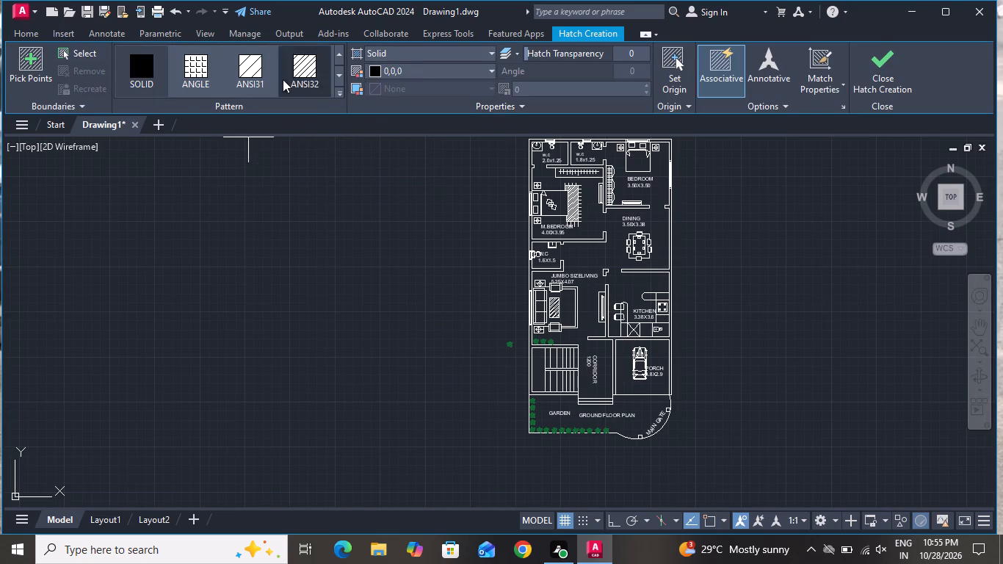
{"action": "left_click", "coordinate": [133, 68]}
{"action": "scroll", "coordinate": [482, 285], "scroll_direction": "down", "scroll_amount": 1}
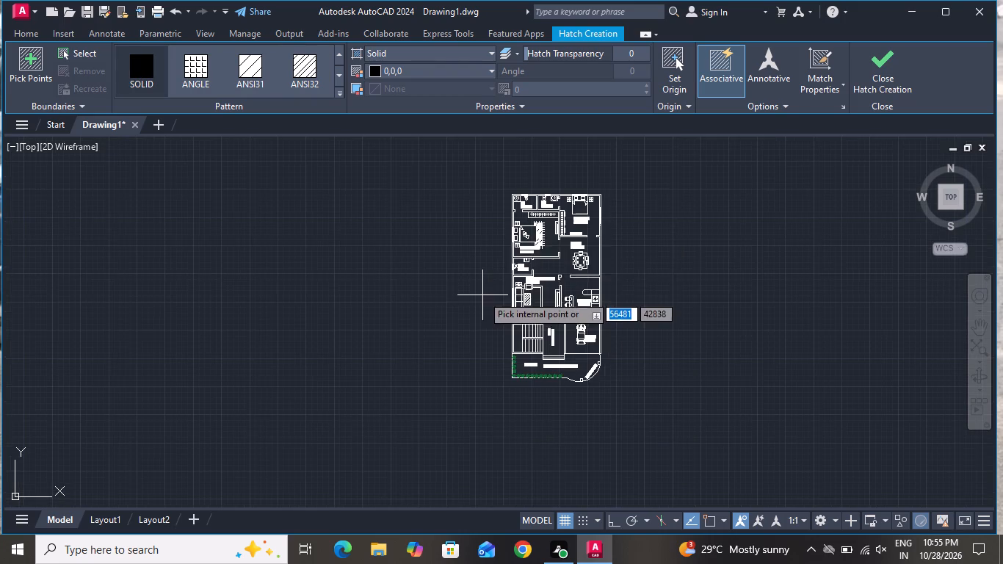
{"action": "scroll", "coordinate": [500, 214], "scroll_direction": "up", "scroll_amount": 3}
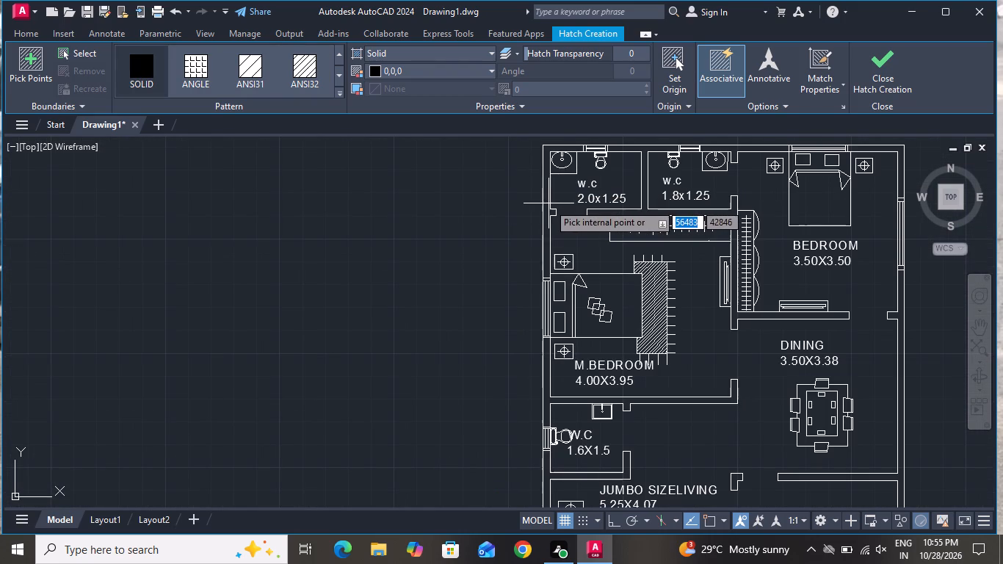
{"action": "left_click", "coordinate": [546, 213]}
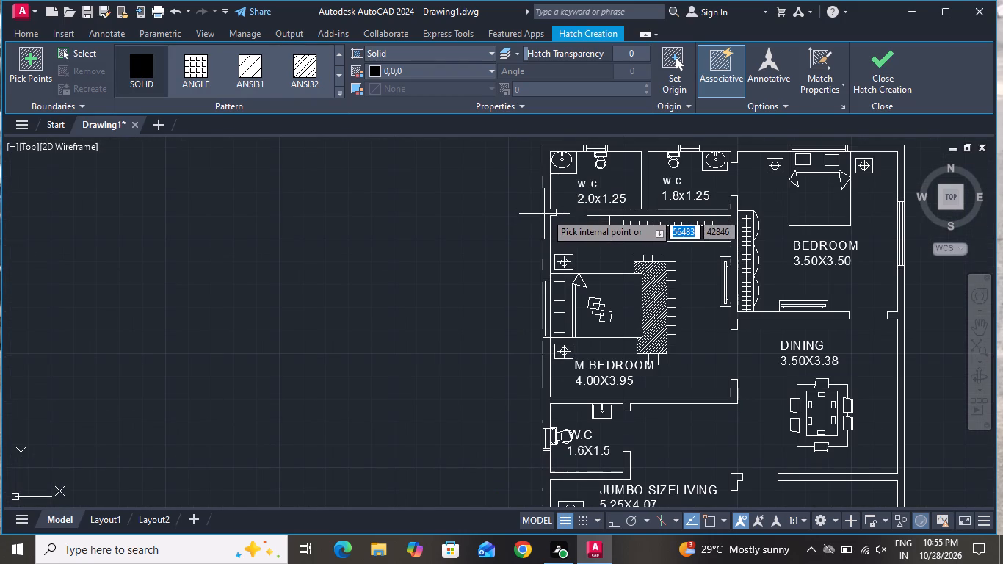
{"action": "left_click", "coordinate": [775, 146]}
{"action": "left_click", "coordinate": [645, 150]}
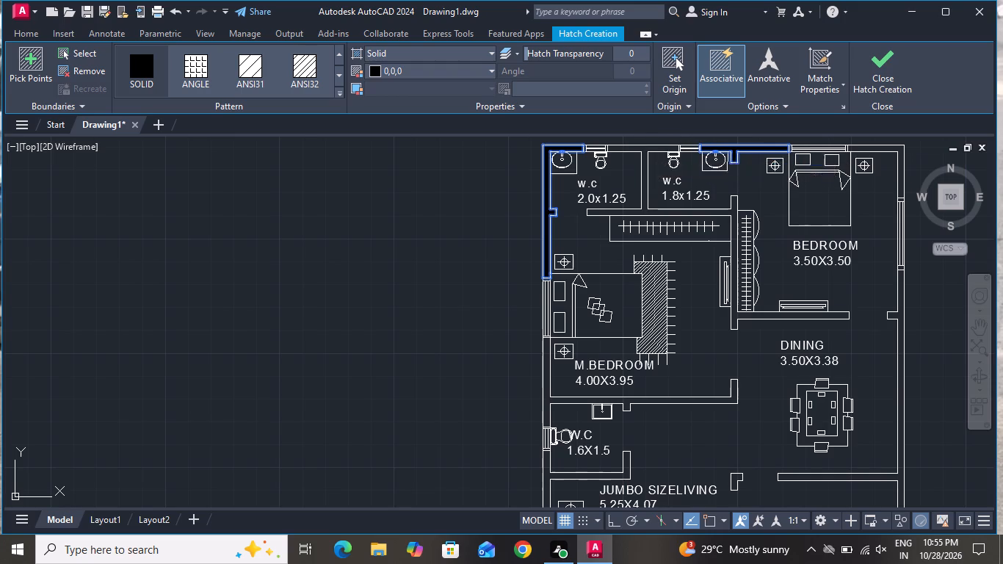
{"action": "left_click", "coordinate": [900, 156]}
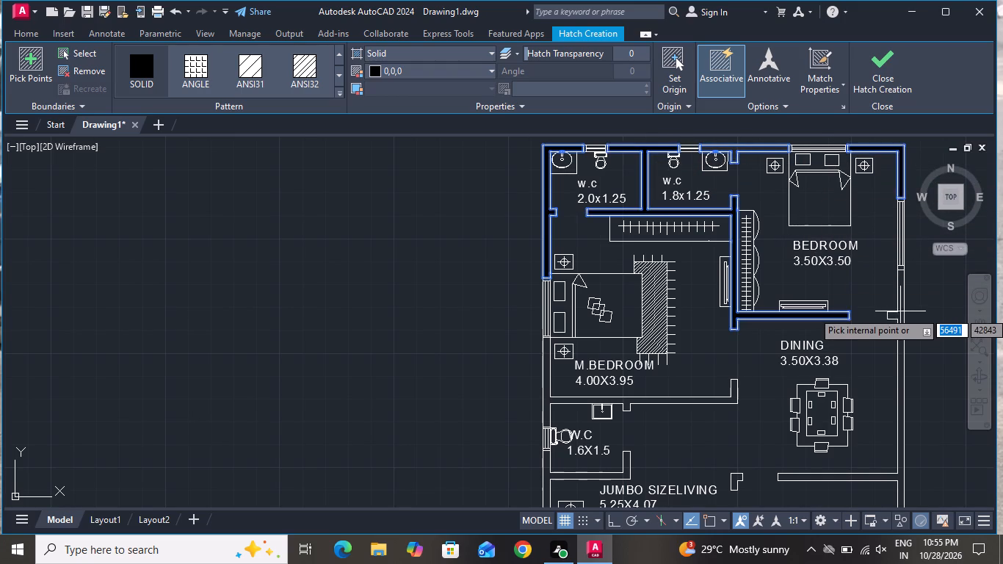
{"action": "left_click", "coordinate": [900, 311]}
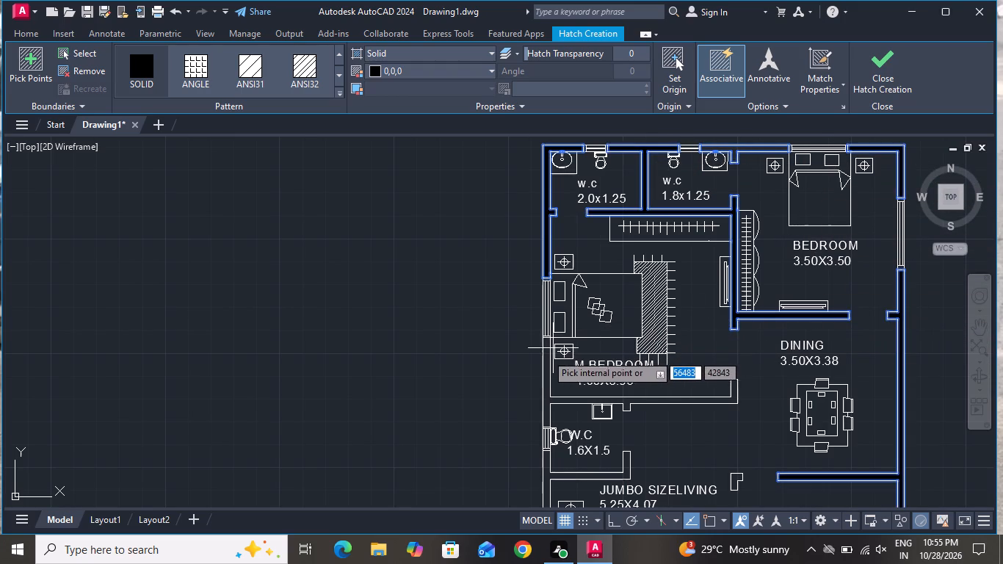
{"action": "left_click", "coordinate": [545, 364]}
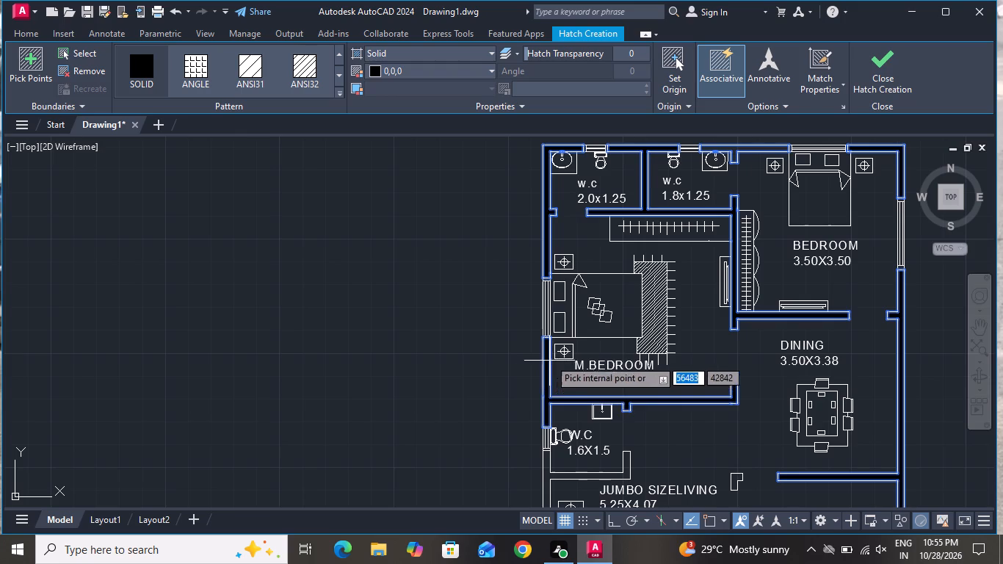
Add the remaining walls around the lower w.c., living room and staircase to the solid hatch.
{"action": "scroll", "coordinate": [556, 336], "scroll_direction": "down", "scroll_amount": 2}
{"action": "scroll", "coordinate": [543, 408], "scroll_direction": "up", "scroll_amount": 3}
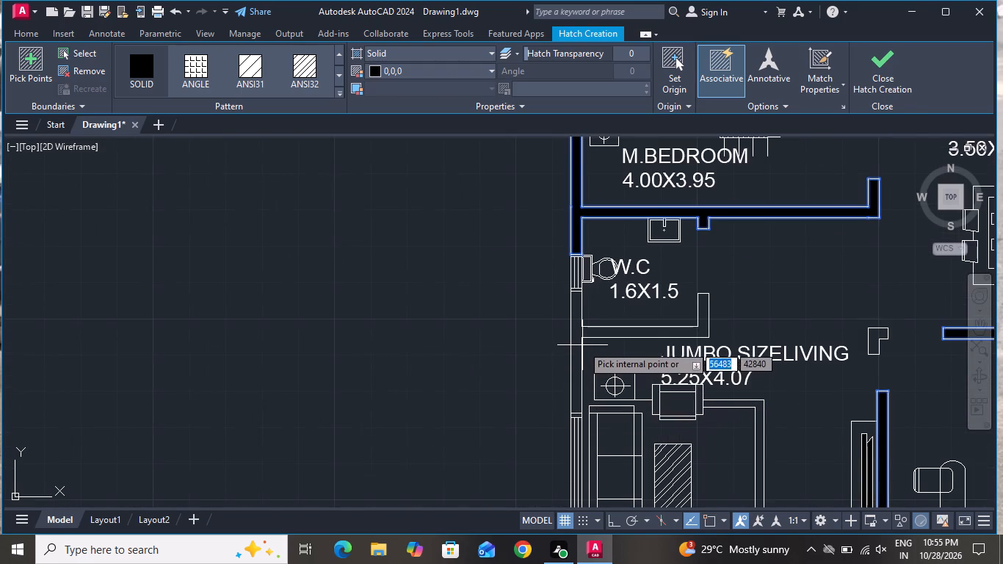
{"action": "left_click", "coordinate": [582, 336]}
{"action": "scroll", "coordinate": [592, 371], "scroll_direction": "down", "scroll_amount": 2}
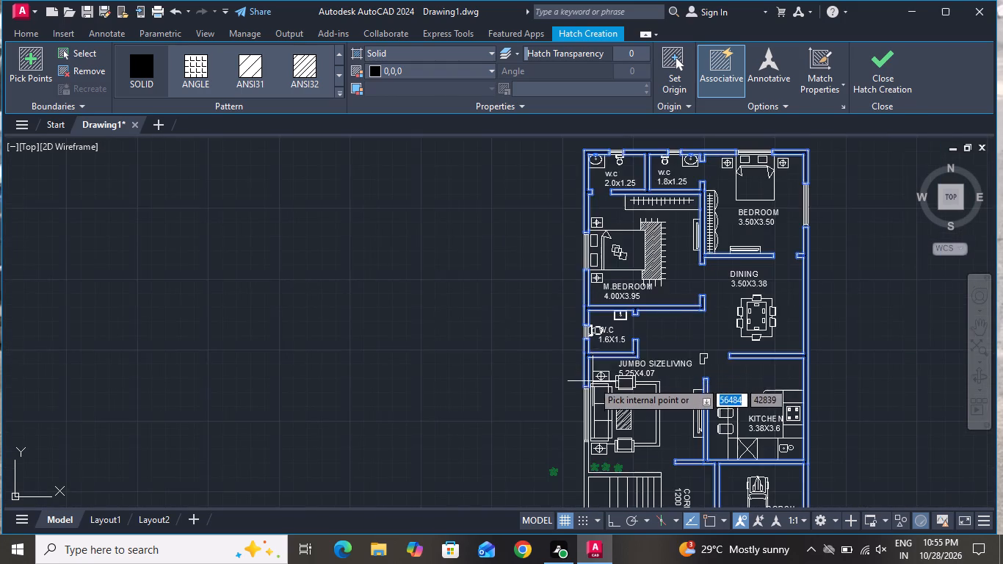
{"action": "scroll", "coordinate": [594, 383], "scroll_direction": "down", "scroll_amount": 3}
{"action": "scroll", "coordinate": [600, 434], "scroll_direction": "up", "scroll_amount": 3}
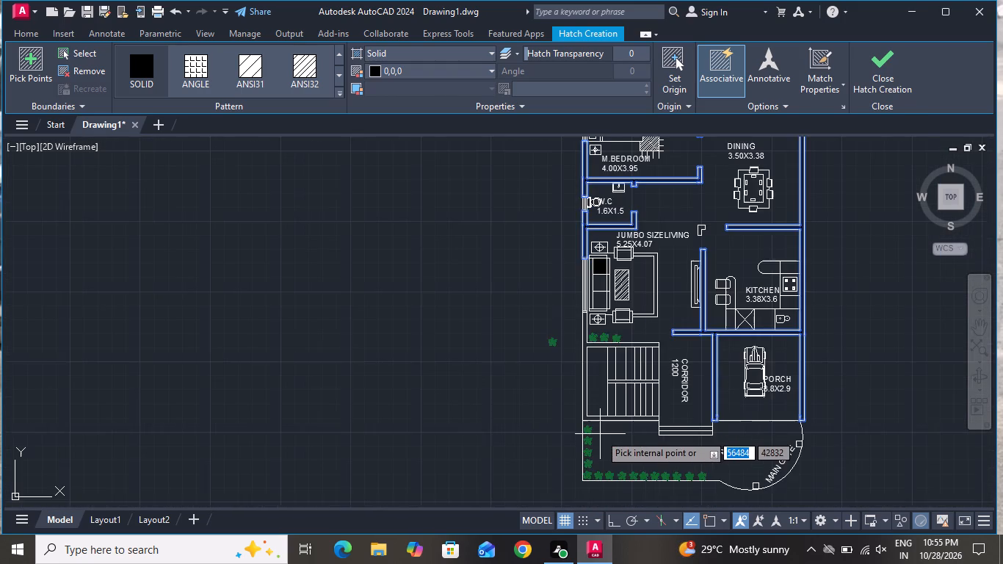
{"action": "scroll", "coordinate": [600, 434], "scroll_direction": "up", "scroll_amount": 1}
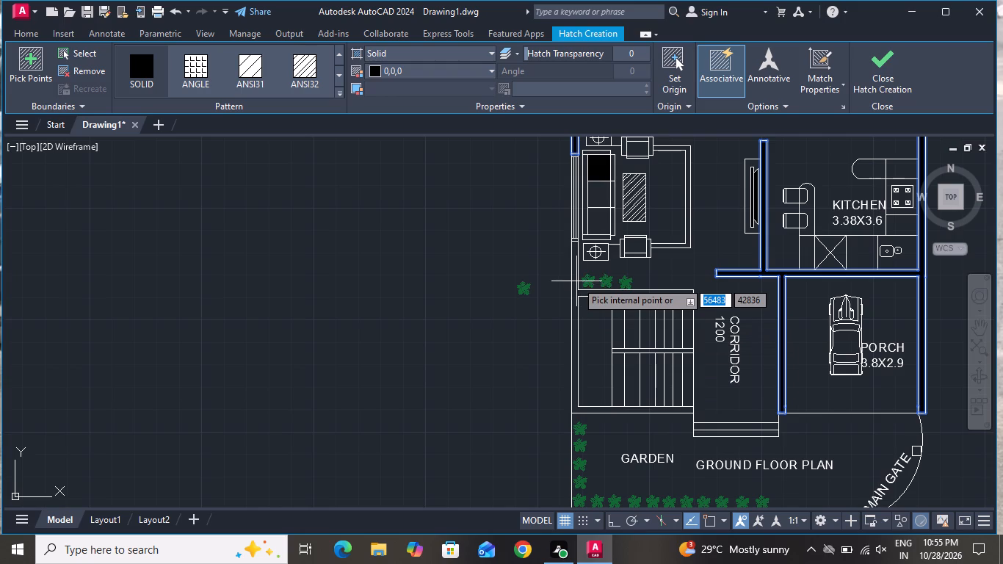
{"action": "left_click", "coordinate": [576, 280]}
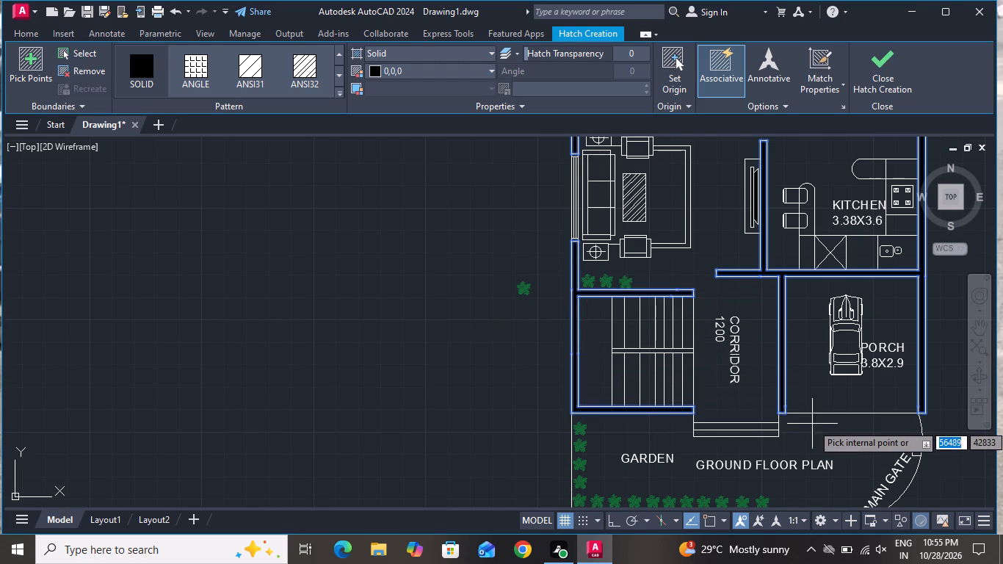
Set the wall hatch colour to orange 242,103,34 and finish the hatch.
{"action": "scroll", "coordinate": [769, 423], "scroll_direction": "down", "scroll_amount": 2}
{"action": "scroll", "coordinate": [857, 207], "scroll_direction": "up", "scroll_amount": 2}
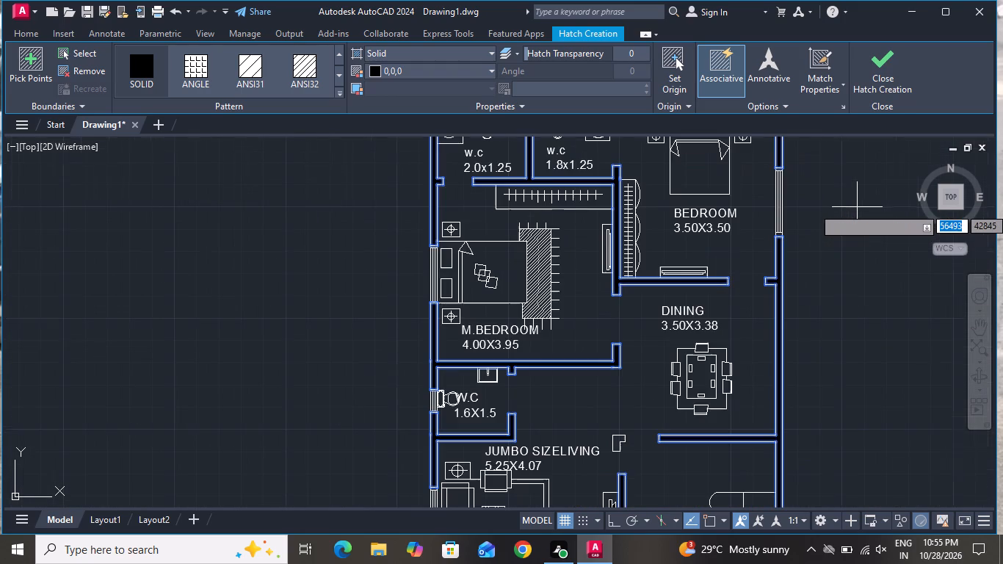
{"action": "scroll", "coordinate": [852, 217], "scroll_direction": "down", "scroll_amount": 2}
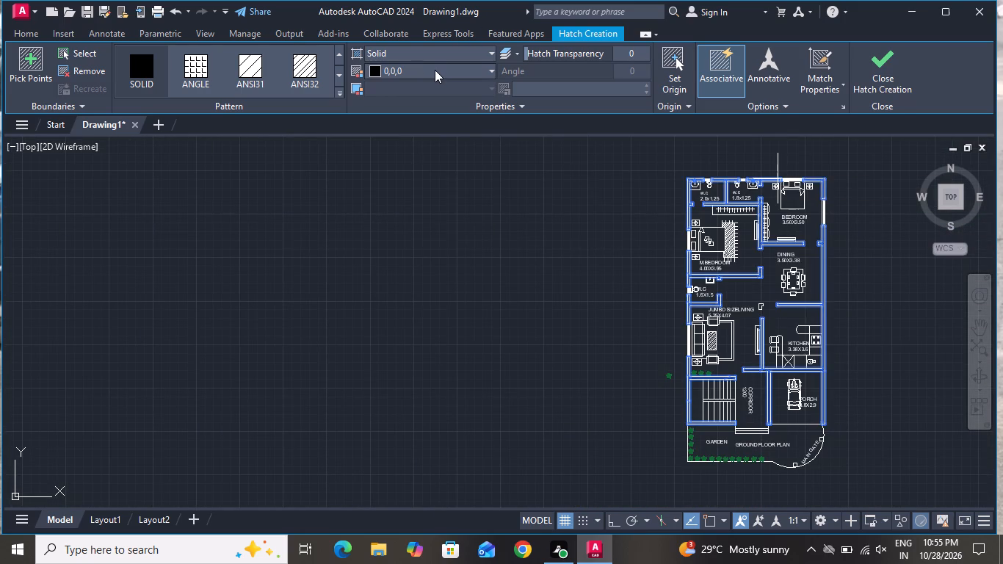
{"action": "left_click", "coordinate": [435, 69]}
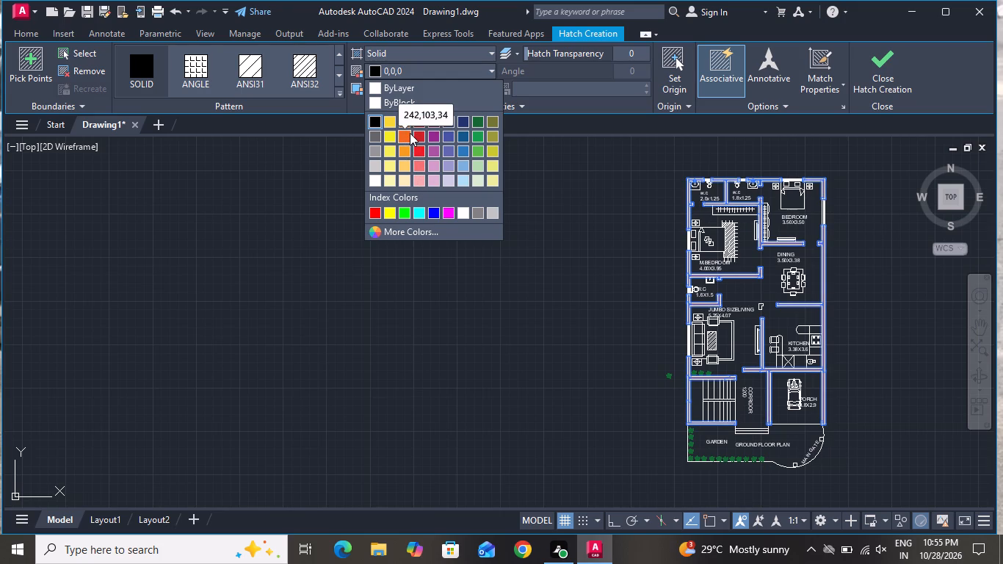
{"action": "left_click", "coordinate": [410, 132]}
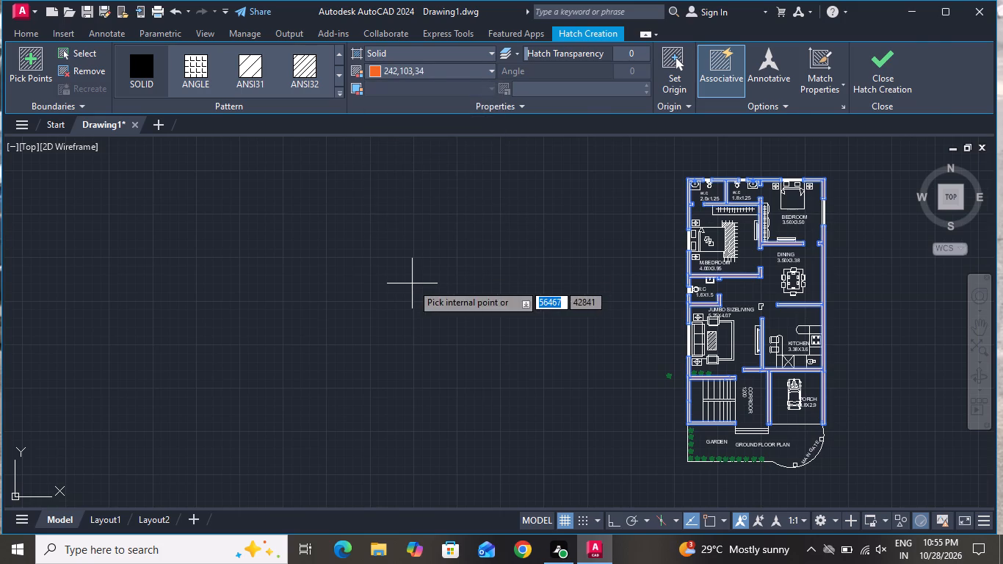
{"action": "key", "text": "Escape"}
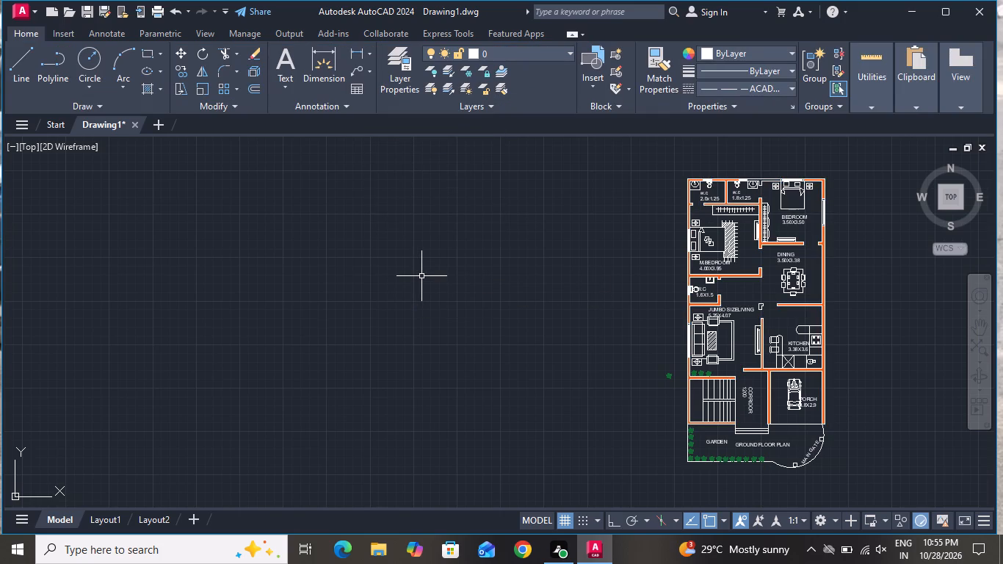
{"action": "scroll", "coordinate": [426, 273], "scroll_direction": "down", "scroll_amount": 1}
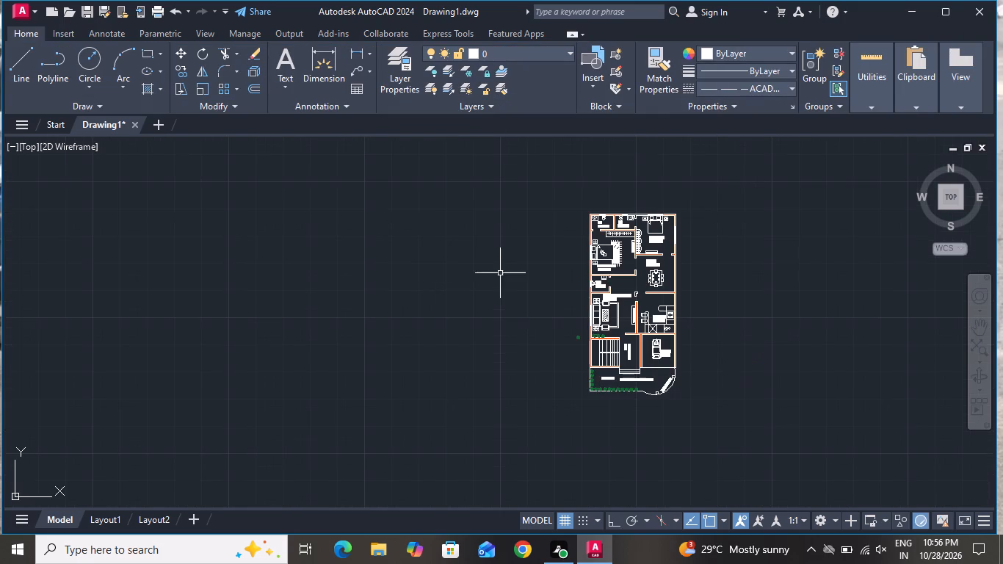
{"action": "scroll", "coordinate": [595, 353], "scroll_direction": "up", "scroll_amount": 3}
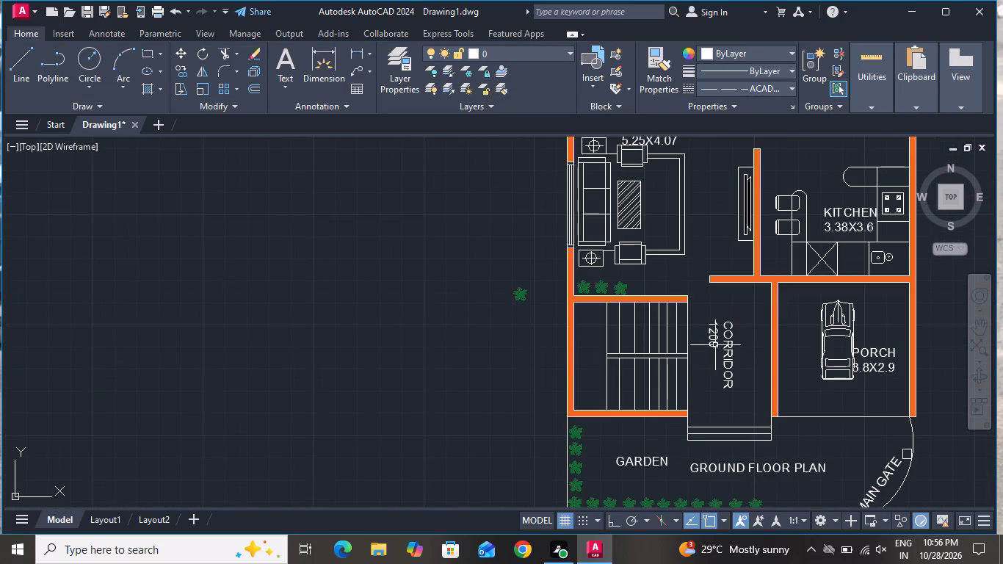
Copy the rotated CORRIDOR 1200 label from the corridor onto the stair landing beside the outer wall.
{"action": "left_click", "coordinate": [718, 343]}
{"action": "left_click", "coordinate": [183, 70]}
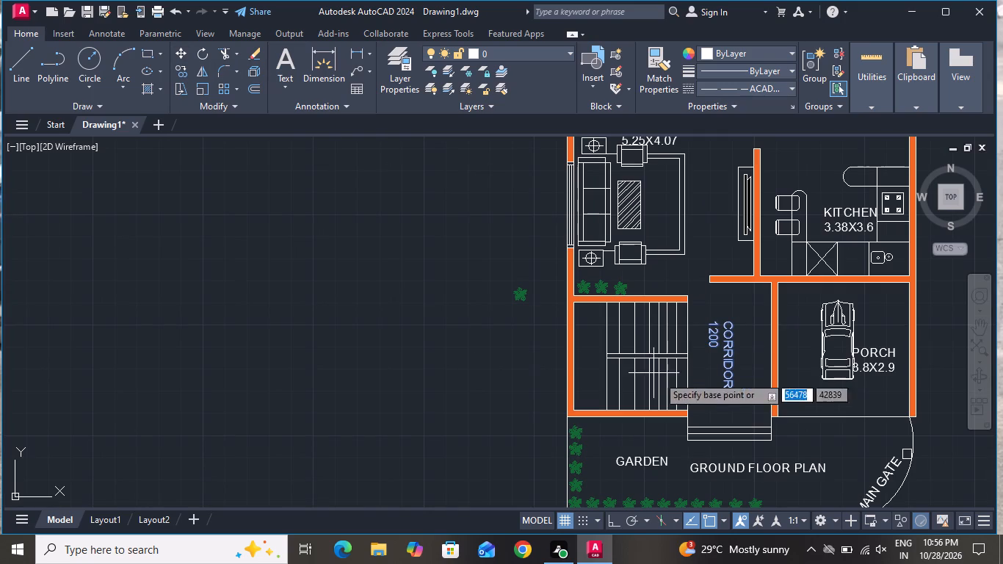
{"action": "left_click", "coordinate": [713, 364]}
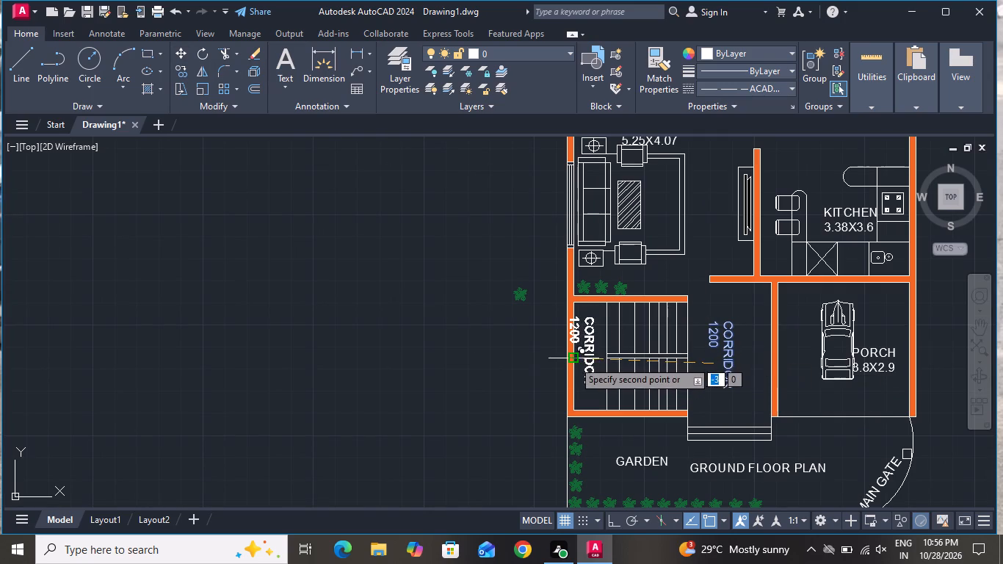
{"action": "left_click", "coordinate": [580, 355]}
{"action": "right_click", "coordinate": [580, 355]}
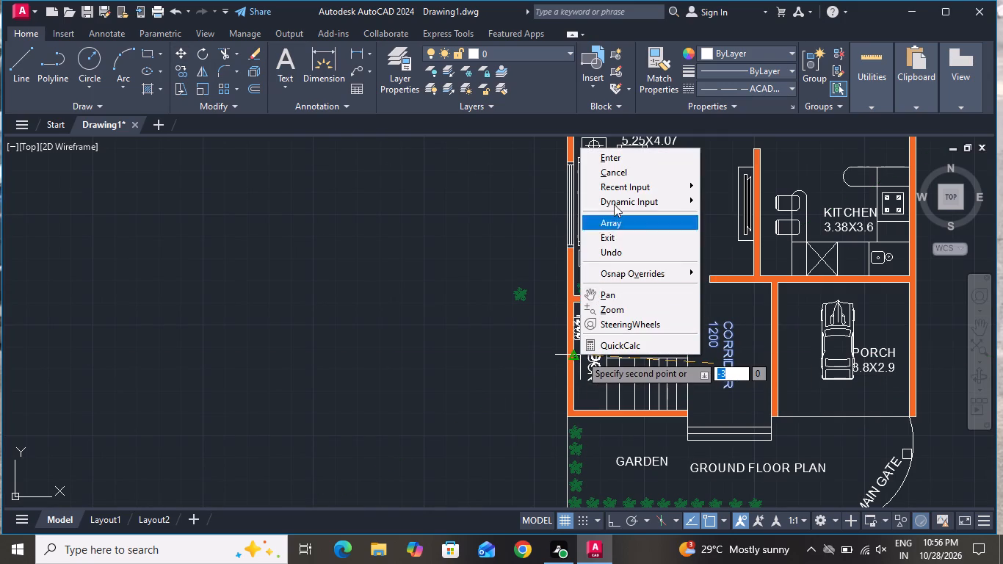
{"action": "left_click", "coordinate": [622, 169]}
Replace the copied label's text on the stair landing with LANDING and 2.07X1.12 on a second line.
{"action": "scroll", "coordinate": [586, 317], "scroll_direction": "up", "scroll_amount": 3}
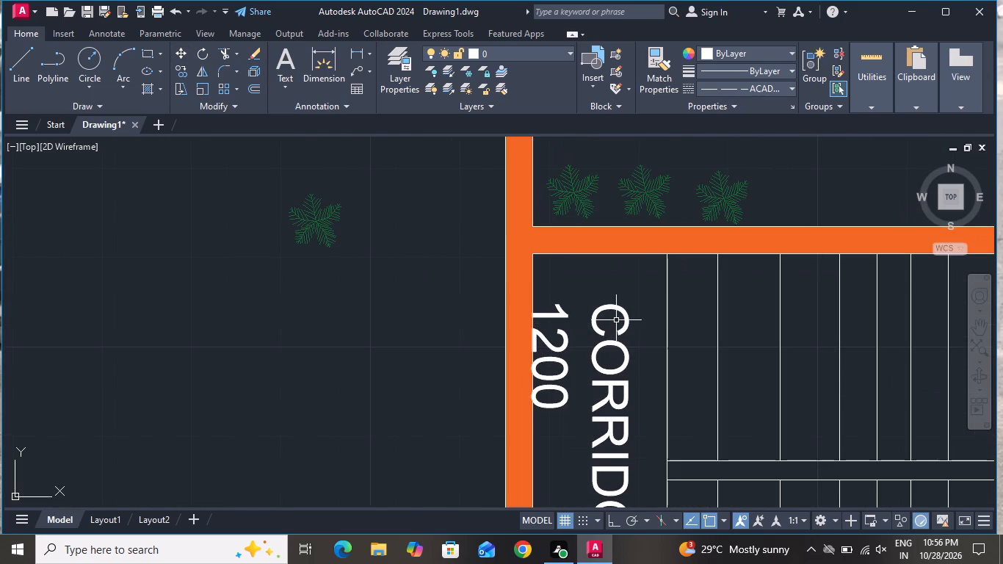
{"action": "scroll", "coordinate": [618, 319], "scroll_direction": "down", "scroll_amount": 1}
{"action": "double_click", "coordinate": [623, 317]}
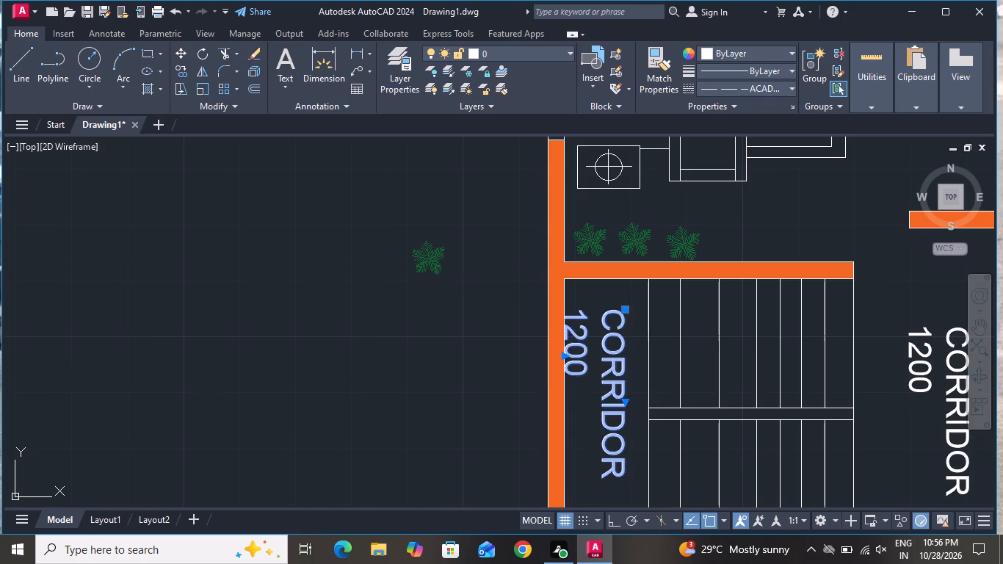
{"action": "left_click", "coordinate": [768, 369]}
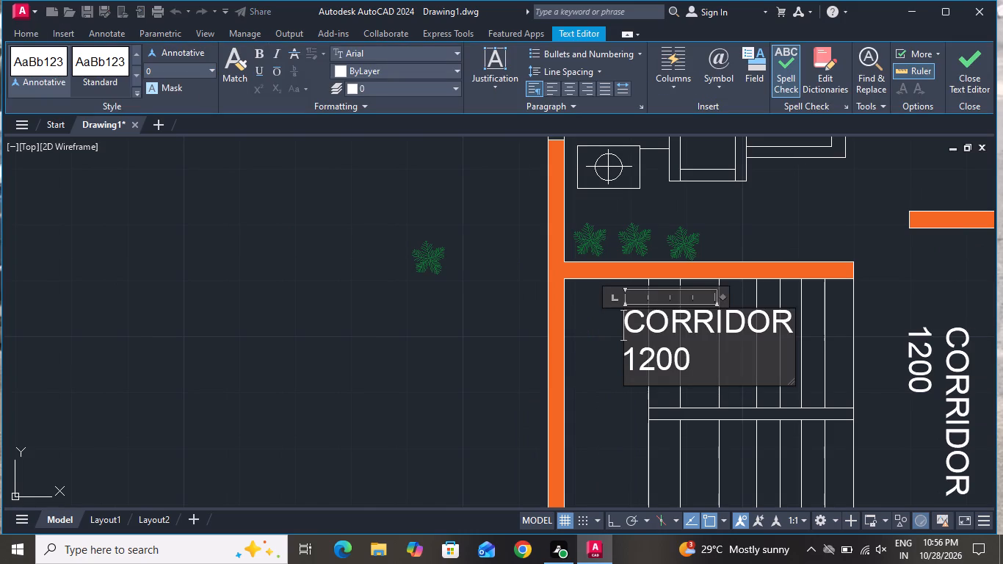
{"action": "double_click", "coordinate": [720, 364]}
{"action": "left_click", "coordinate": [689, 357]}
{"action": "left_click", "coordinate": [689, 358]}
{"action": "left_click", "coordinate": [664, 353]}
{"action": "left_click", "coordinate": [692, 350]}
{"action": "key", "text": "BackSpace"}
{"action": "key", "text": "BackSpace"}
{"action": "key", "text": "BackSpace"}
{"action": "key", "text": "BackSpace"}
{"action": "key", "text": "BackSpace"}
{"action": "key", "text": "BackSpace"}
{"action": "key", "text": "BackSpace"}
{"action": "key", "text": "BackSpace"}
{"action": "key", "text": "BackSpace"}
{"action": "key", "text": "BackSpace"}
{"action": "key", "text": "BackSpace"}
{"action": "key", "text": "BackSpace"}
{"action": "key", "text": "BackSpace"}
{"action": "key", "text": "BackSpace"}
{"action": "key", "text": "BackSpace"}
{"action": "key", "text": "BackSpace"}
{"action": "key", "text": "BackSpace"}
{"action": "key", "text": "BackSpace"}
{"action": "key", "text": "BackSpace"}
{"action": "key", "text": "BackSpace"}
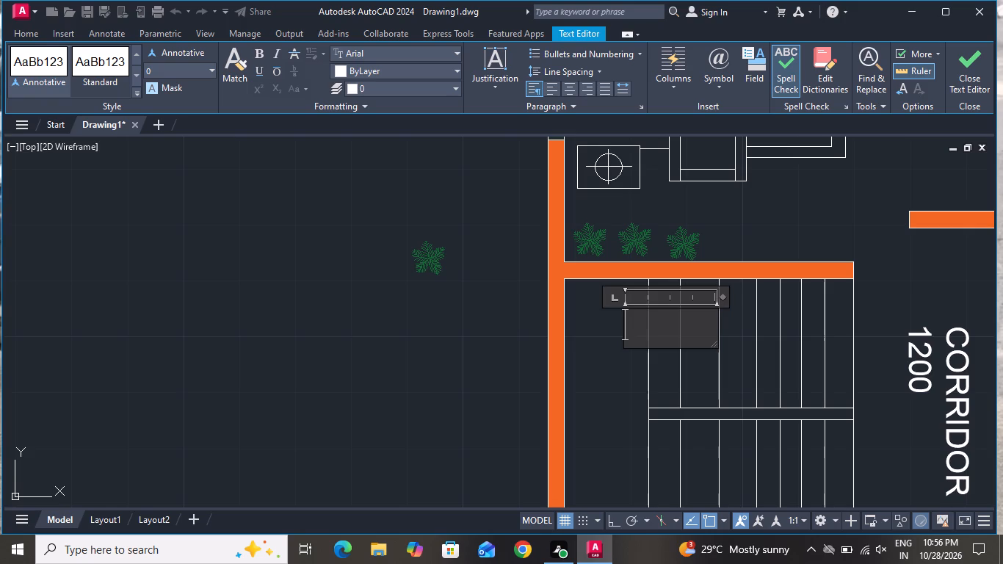
{"action": "type", "text": "LAN"}
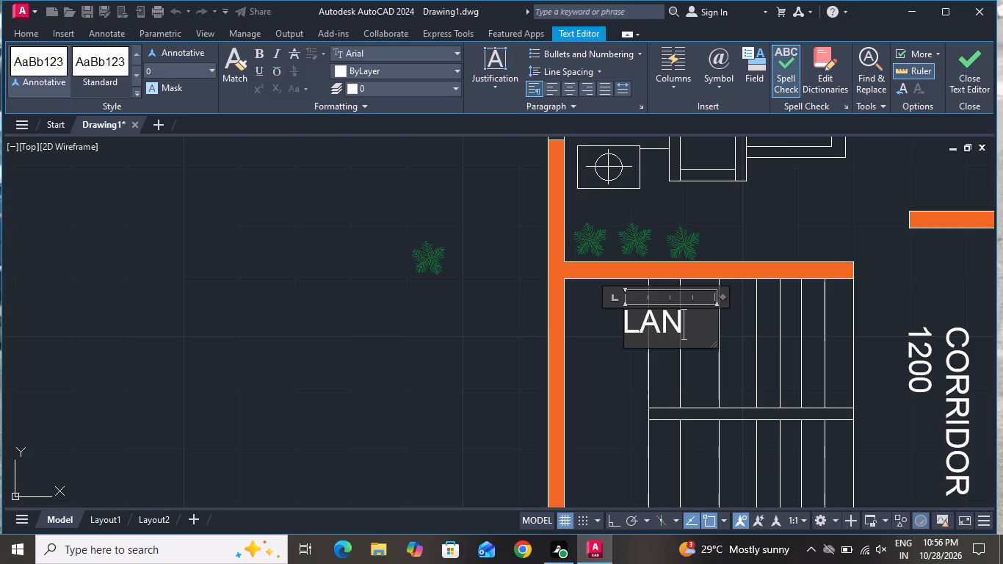
{"action": "key", "text": "f"}
{"action": "key", "text": "BackSpace"}
{"action": "type", "text": "DING"}
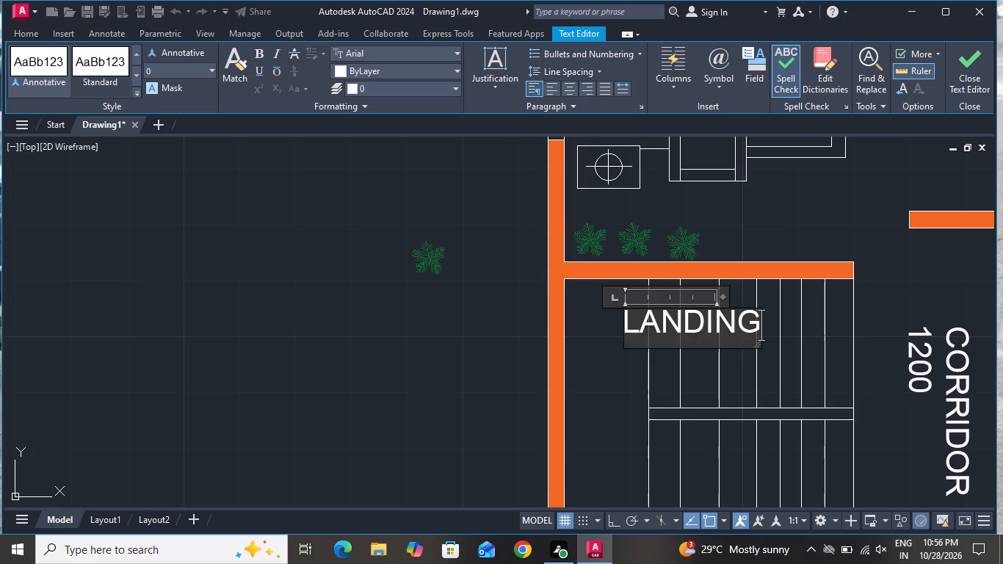
{"action": "key", "text": "Return"}
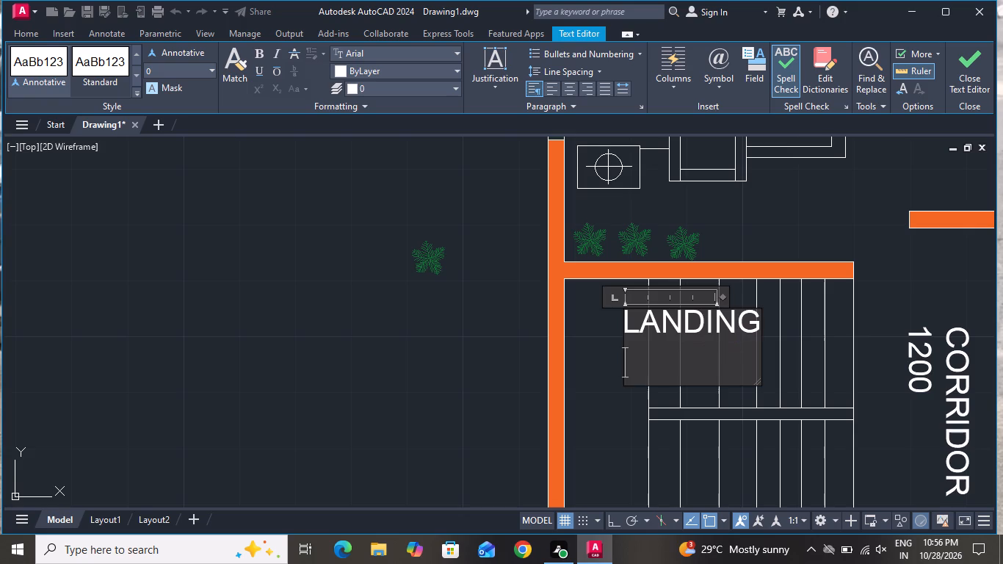
{"action": "key", "text": "2"}
{"action": "key", "text": "period"}
{"action": "type", "text": "07X"}
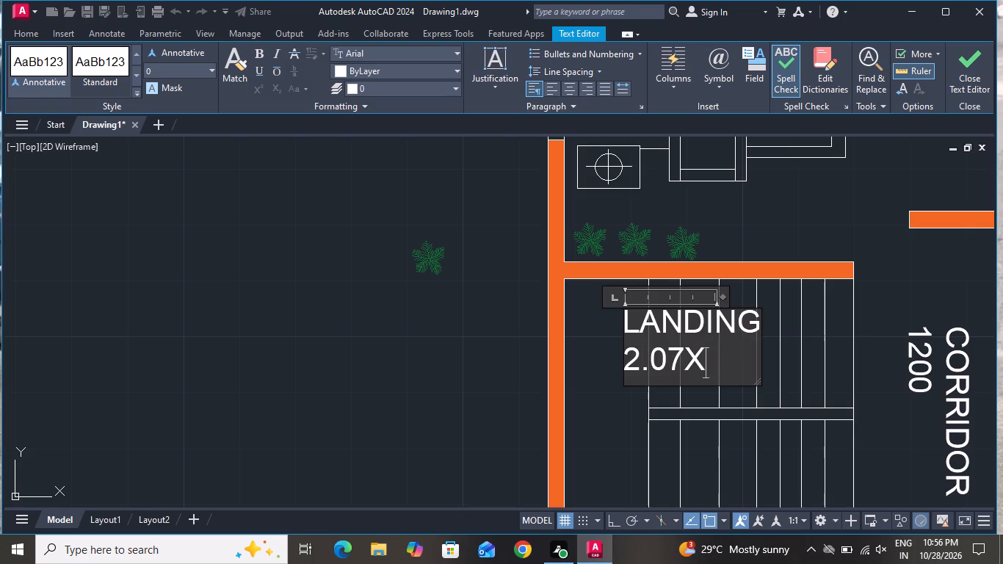
{"action": "key", "text": "1"}
{"action": "type", "text": ".12"}
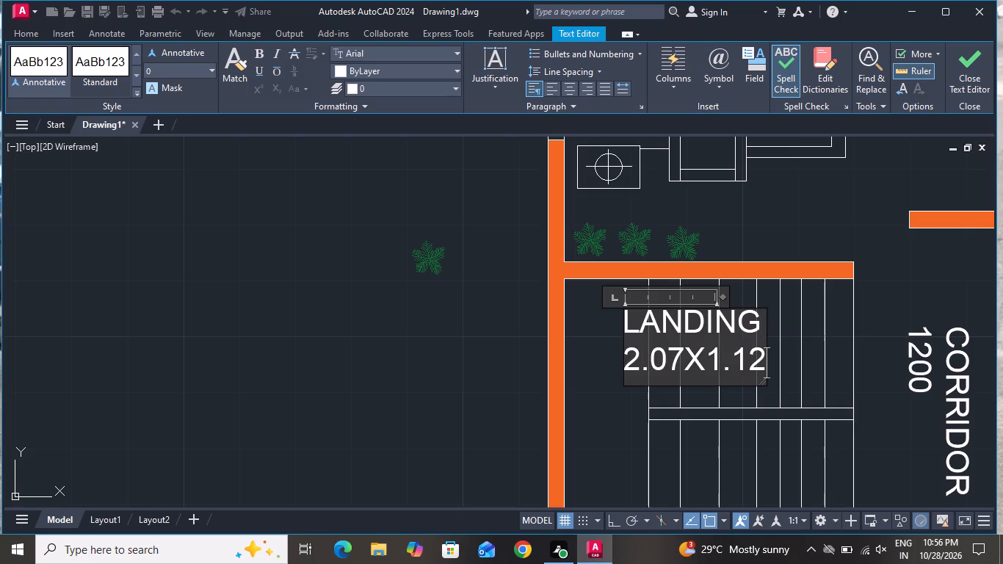
{"action": "key", "text": "Return"}
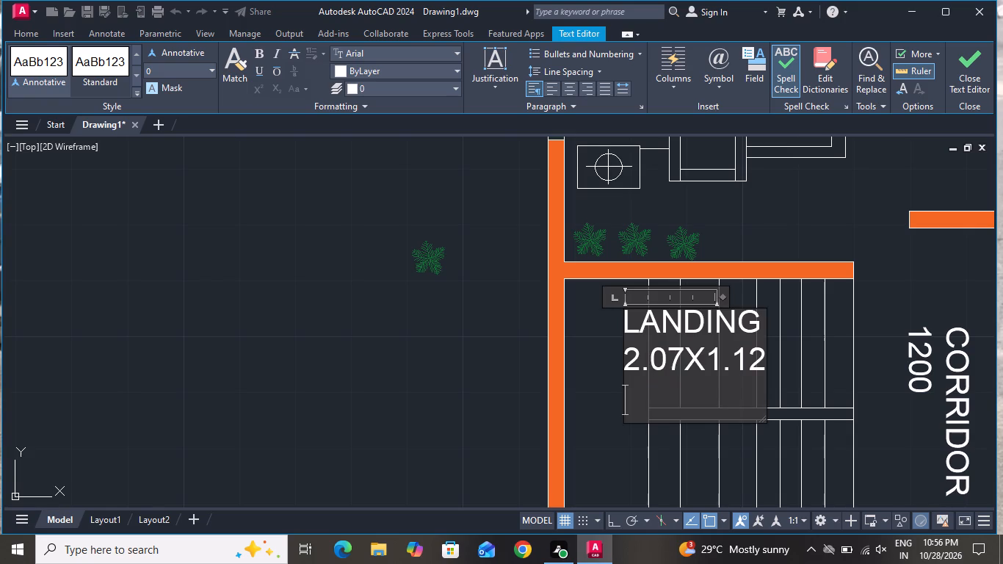
{"action": "left_click", "coordinate": [606, 392]}
Move the LANDING label slightly off the outer wall so it sits between the wall and the first stair tread.
{"action": "scroll", "coordinate": [603, 395], "scroll_direction": "down", "scroll_amount": 1}
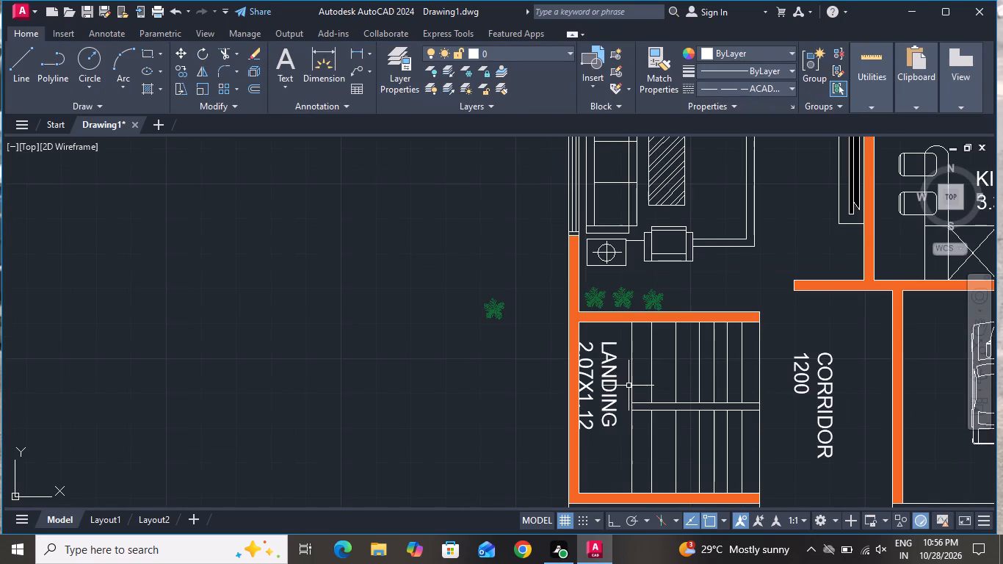
{"action": "left_click", "coordinate": [605, 382]}
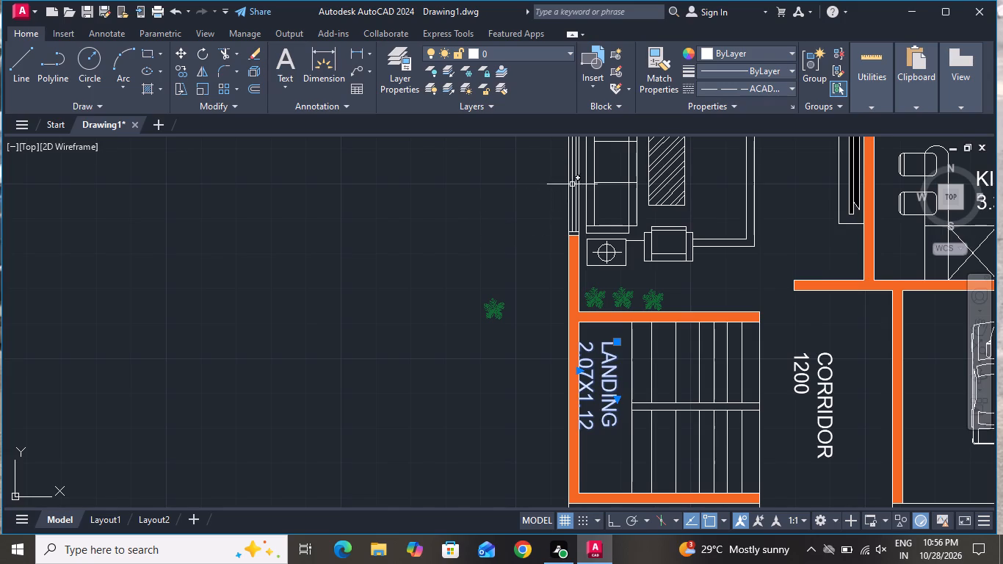
{"action": "left_click", "coordinate": [183, 56]}
{"action": "left_click", "coordinate": [615, 399]}
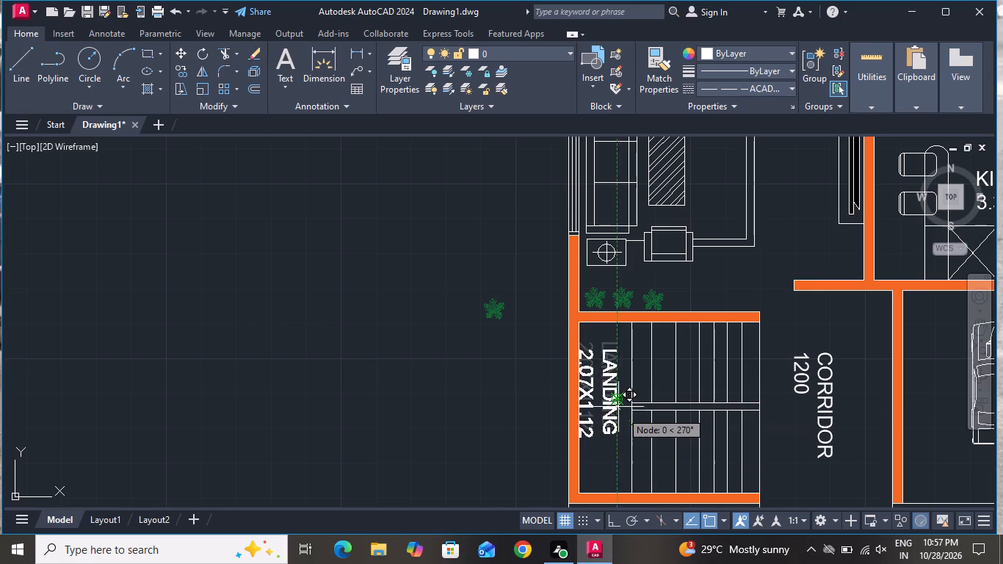
{"action": "left_click", "coordinate": [623, 412]}
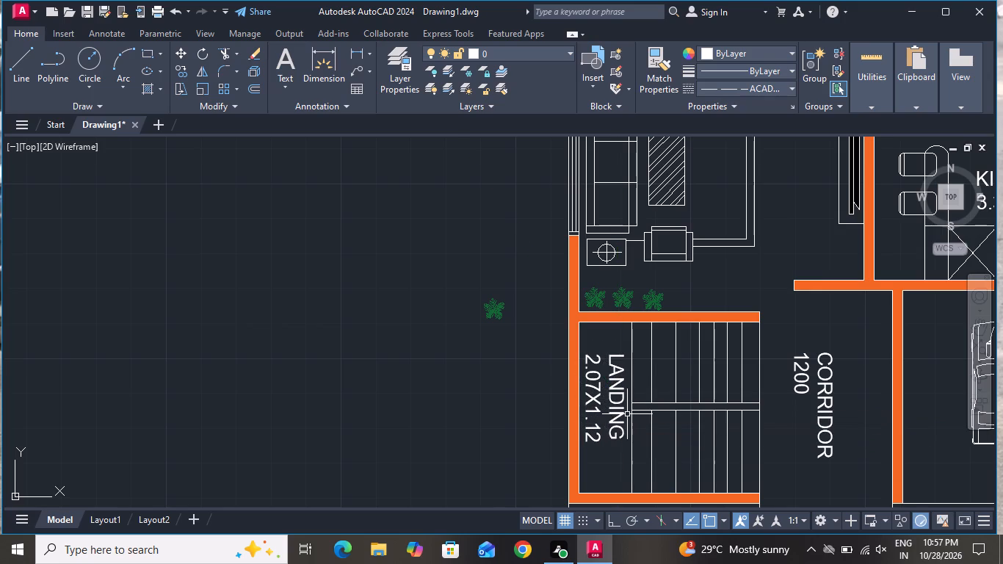
Delete the stray green plant lying outside the house beside the living room's outer wall.
{"action": "scroll", "coordinate": [648, 433], "scroll_direction": "down", "scroll_amount": 3}
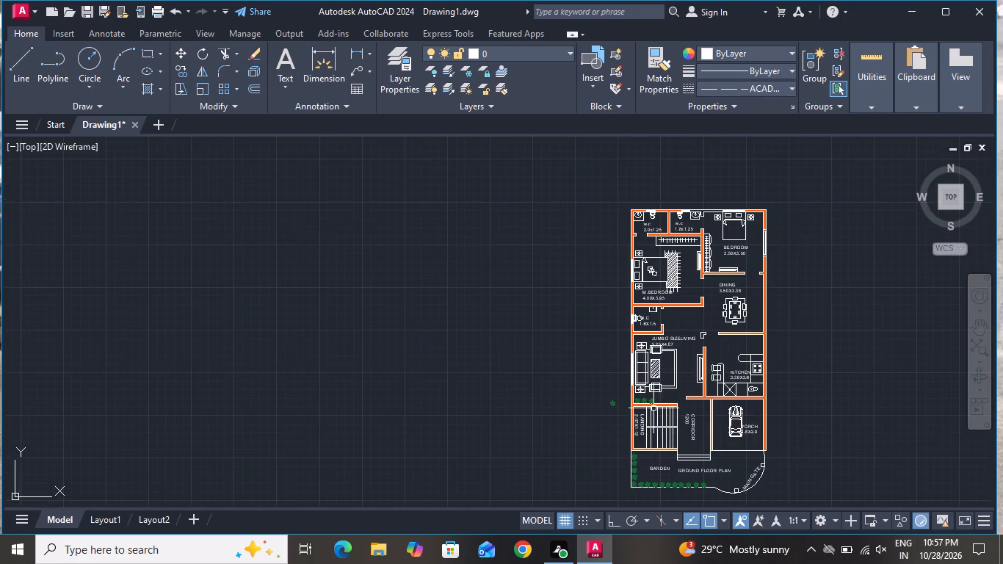
{"action": "scroll", "coordinate": [653, 377], "scroll_direction": "down", "scroll_amount": 1}
{"action": "scroll", "coordinate": [625, 394], "scroll_direction": "up", "scroll_amount": 3}
{"action": "left_click", "coordinate": [636, 383]}
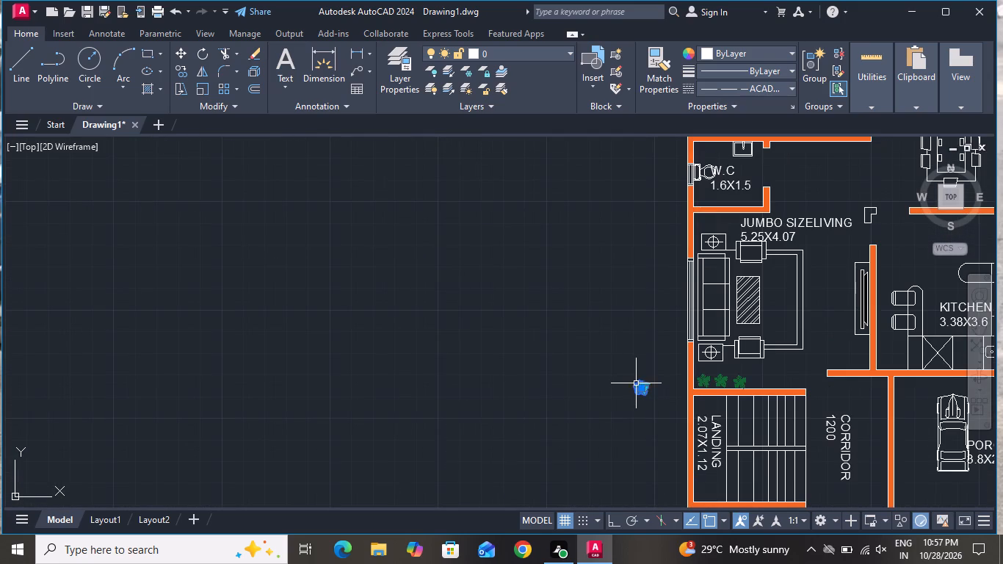
{"action": "key", "text": "Delete"}
{"action": "scroll", "coordinate": [543, 366], "scroll_direction": "down", "scroll_amount": 2}
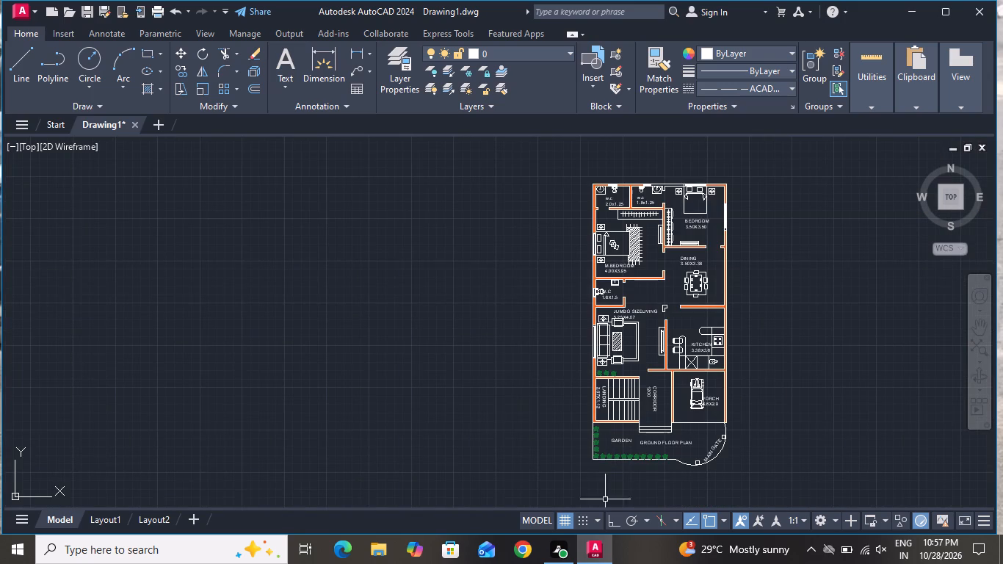
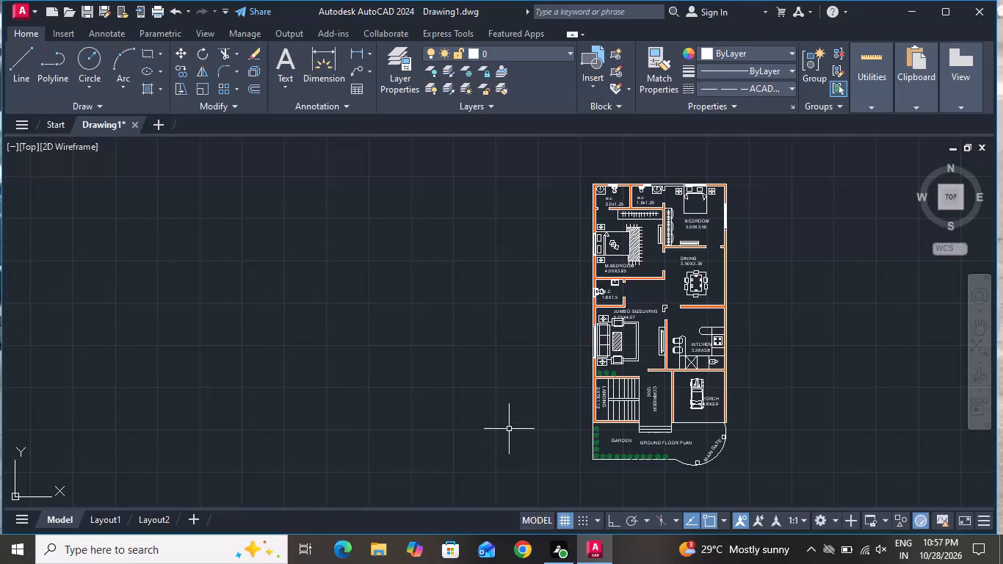
Copy the GARDEN label to a spot just below the GROUND FLOOR PLAN title, beside the main gate.
{"action": "scroll", "coordinate": [685, 452], "scroll_direction": "up", "scroll_amount": 4}
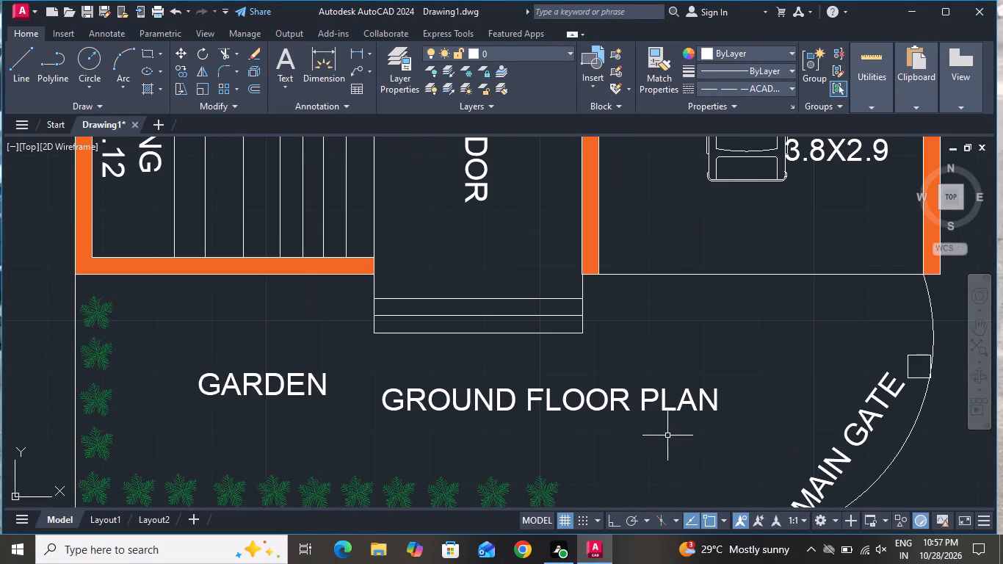
{"action": "scroll", "coordinate": [637, 429], "scroll_direction": "down", "scroll_amount": 1}
{"action": "left_click", "coordinate": [418, 392]}
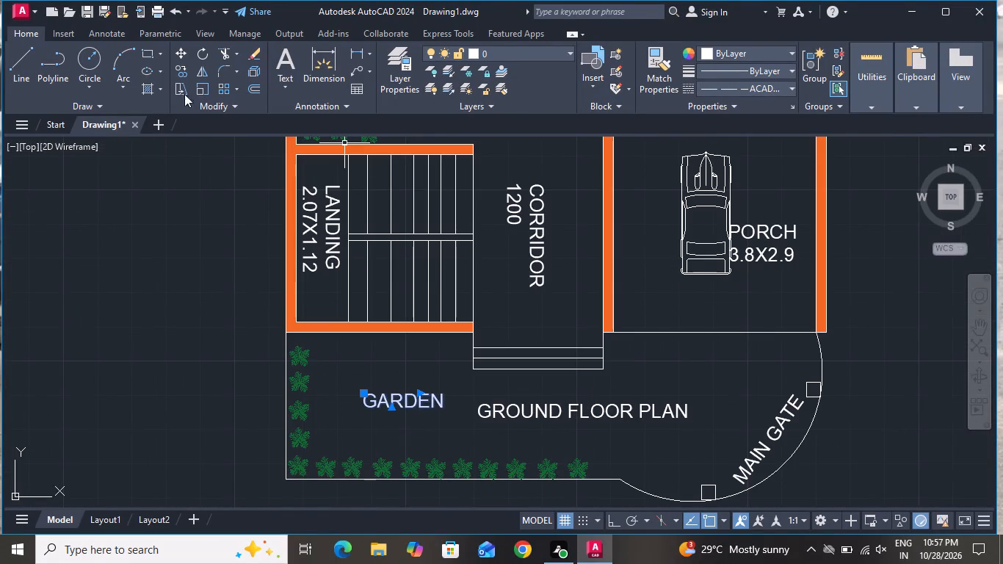
{"action": "left_click", "coordinate": [180, 70]}
{"action": "left_click", "coordinate": [380, 404]}
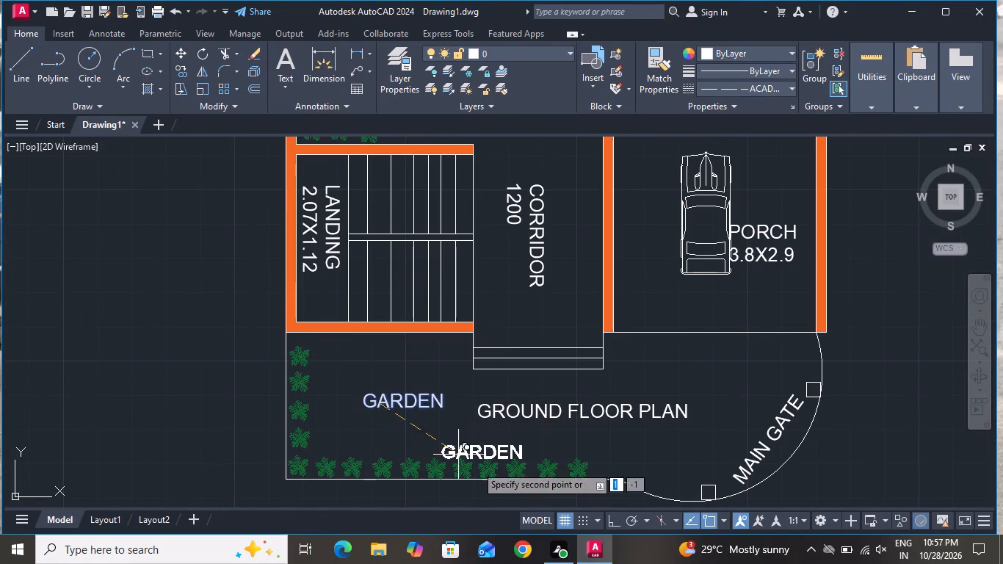
{"action": "scroll", "coordinate": [635, 449], "scroll_direction": "up", "scroll_amount": 3}
{"action": "left_click", "coordinate": [646, 430]}
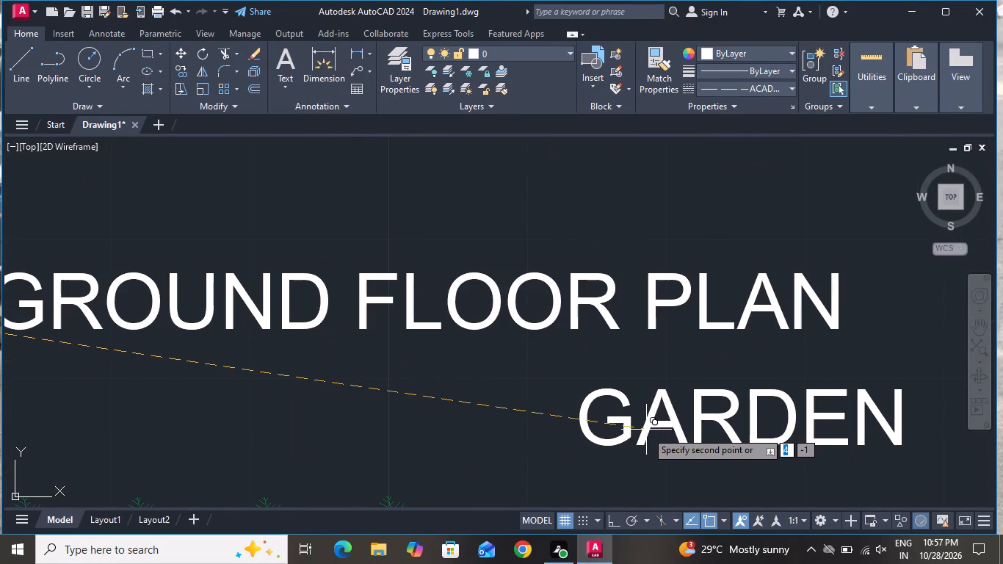
{"action": "right_click", "coordinate": [646, 430]}
{"action": "left_click", "coordinate": [679, 239]}
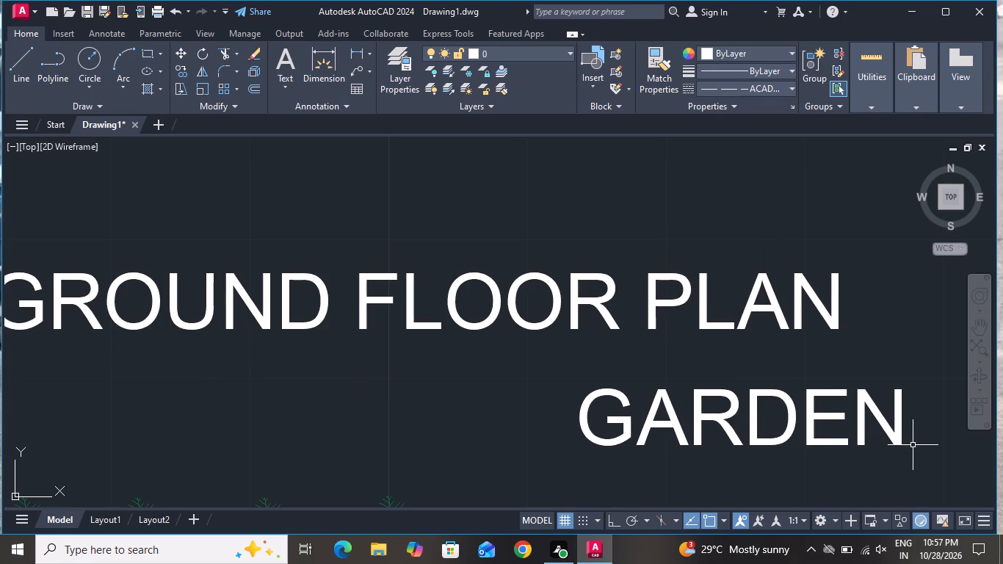
Replace the text of the copied GARDEN label below the plan title with 990 SQ FT.
{"action": "double_click", "coordinate": [899, 415]}
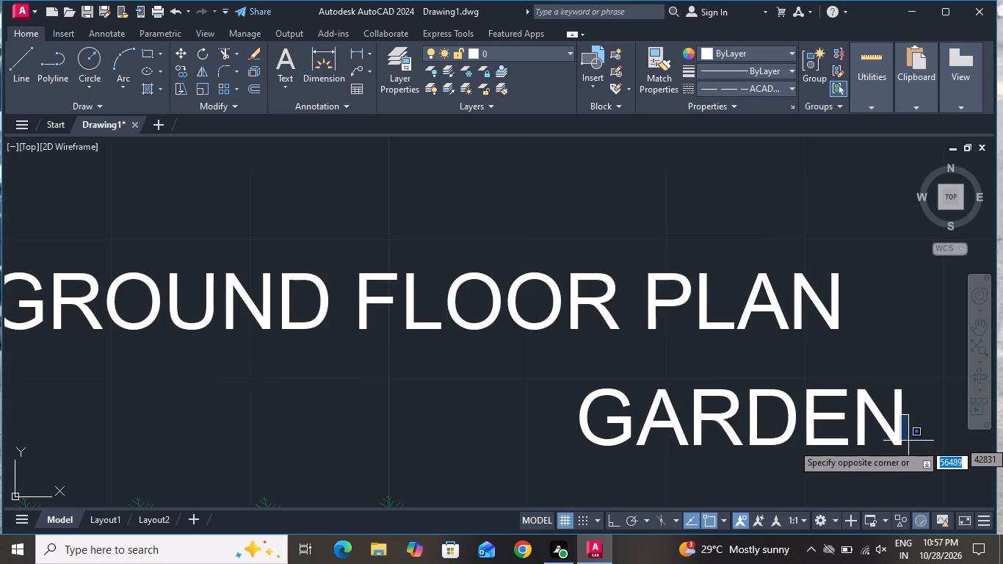
{"action": "left_click", "coordinate": [910, 446]}
{"action": "left_click", "coordinate": [905, 446]}
{"action": "double_click", "coordinate": [897, 439]}
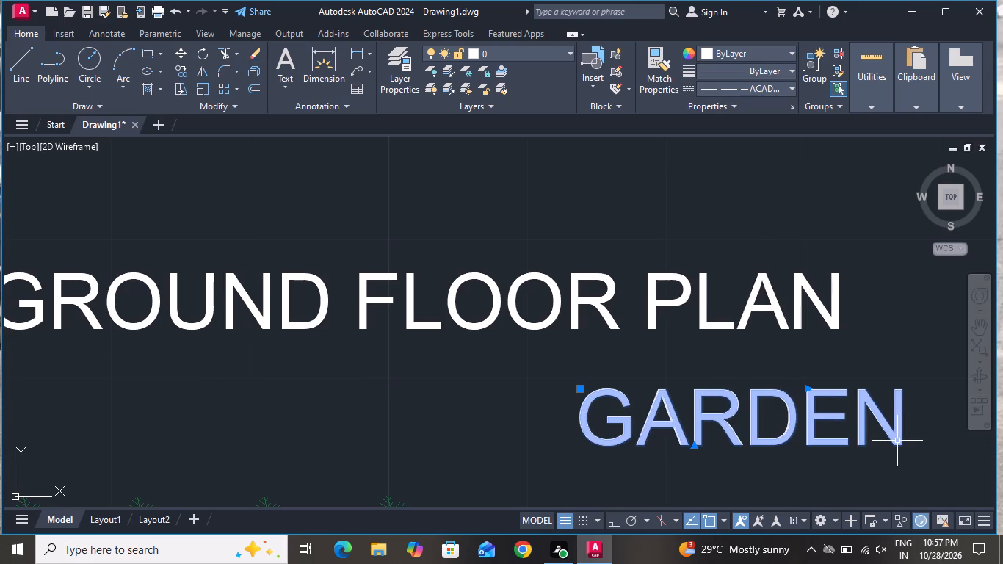
{"action": "triple_click", "coordinate": [897, 441]}
{"action": "left_click", "coordinate": [896, 441]}
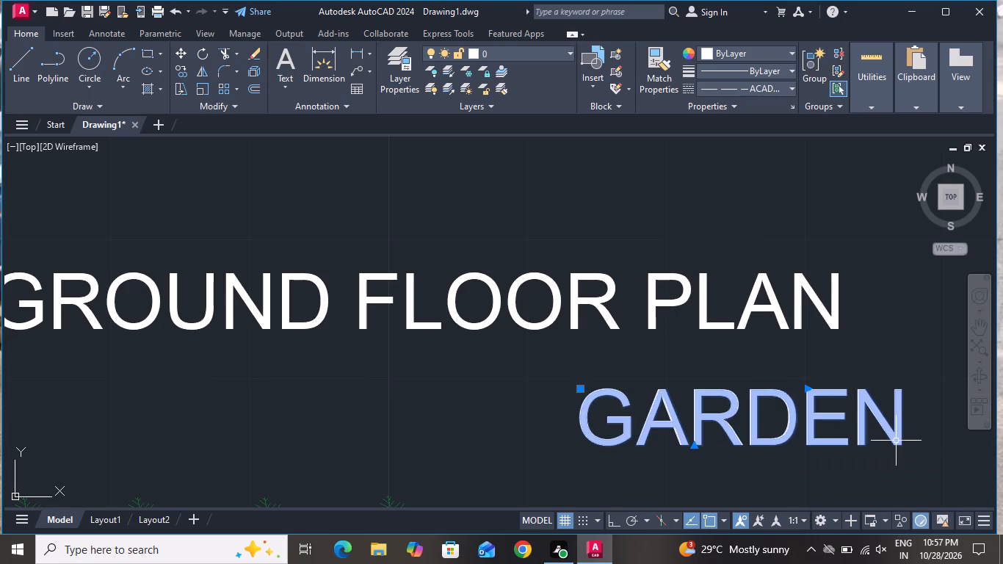
{"action": "scroll", "coordinate": [899, 446], "scroll_direction": "down", "scroll_amount": 4}
{"action": "double_click", "coordinate": [901, 428]}
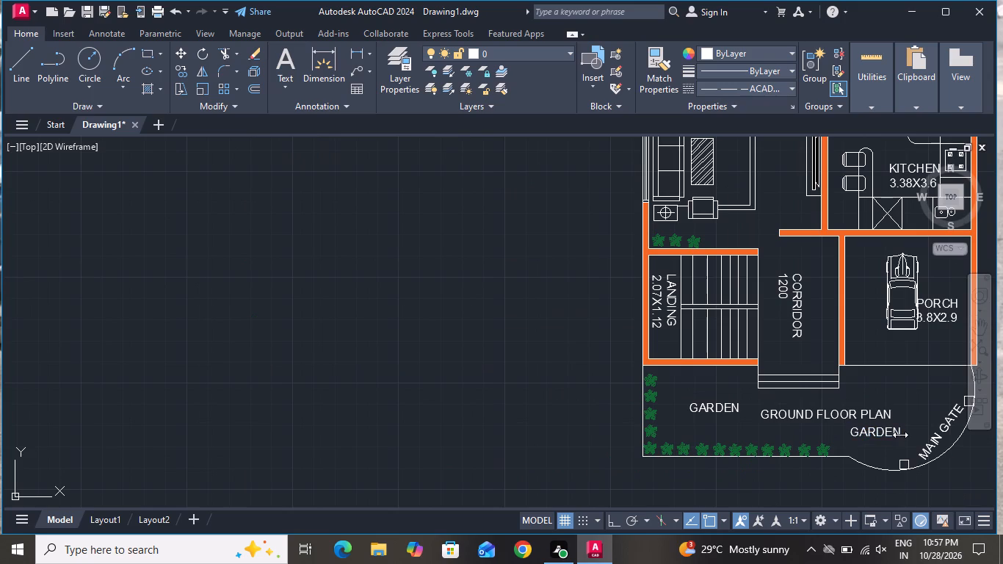
{"action": "key", "text": "BackSpace"}
{"action": "key", "text": "BackSpace"}
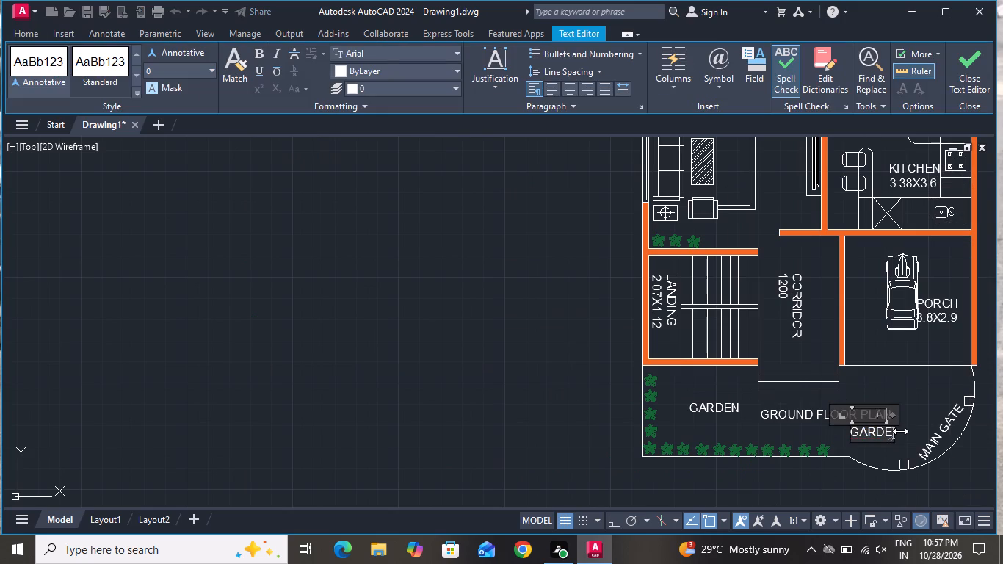
{"action": "key", "text": "BackSpace"}
{"action": "key", "text": "BackSpace"}
{"action": "key", "text": "BackSpace"}
{"action": "key", "text": "BackSpace"}
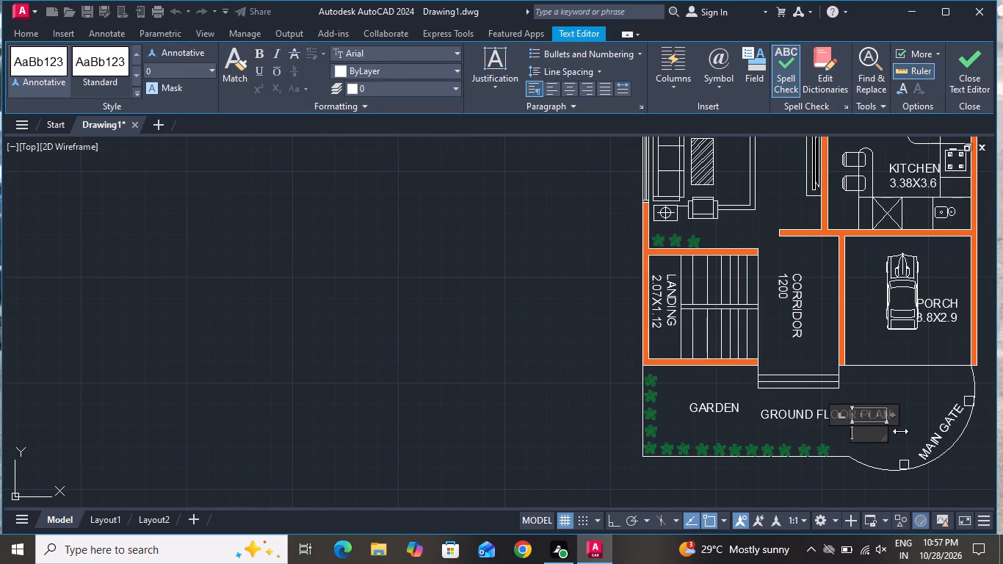
{"action": "type", "text": "990"}
{"action": "key", "text": "space"}
{"action": "type", "text": "SQ"}
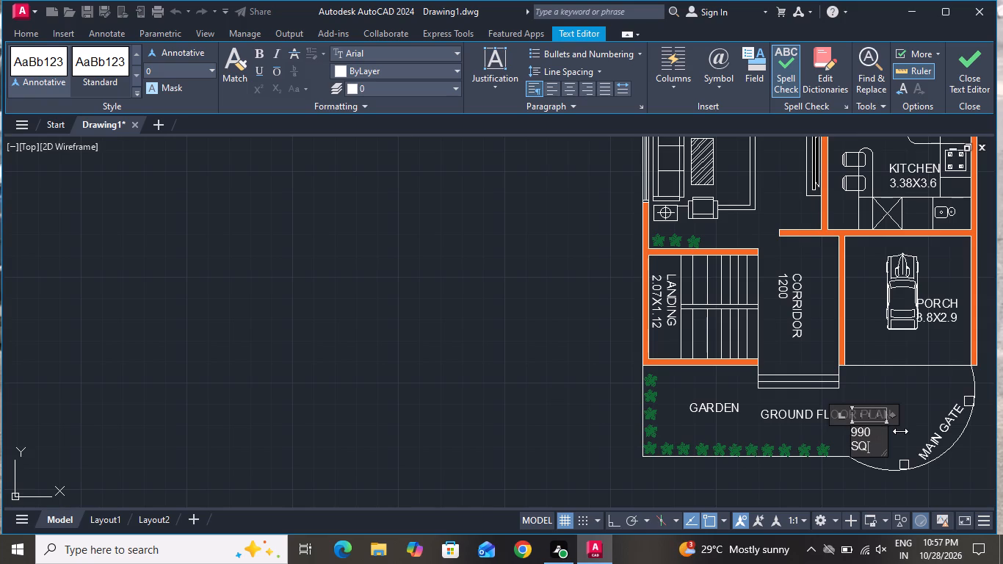
{"action": "key", "text": "space"}
{"action": "type", "text": "FT"}
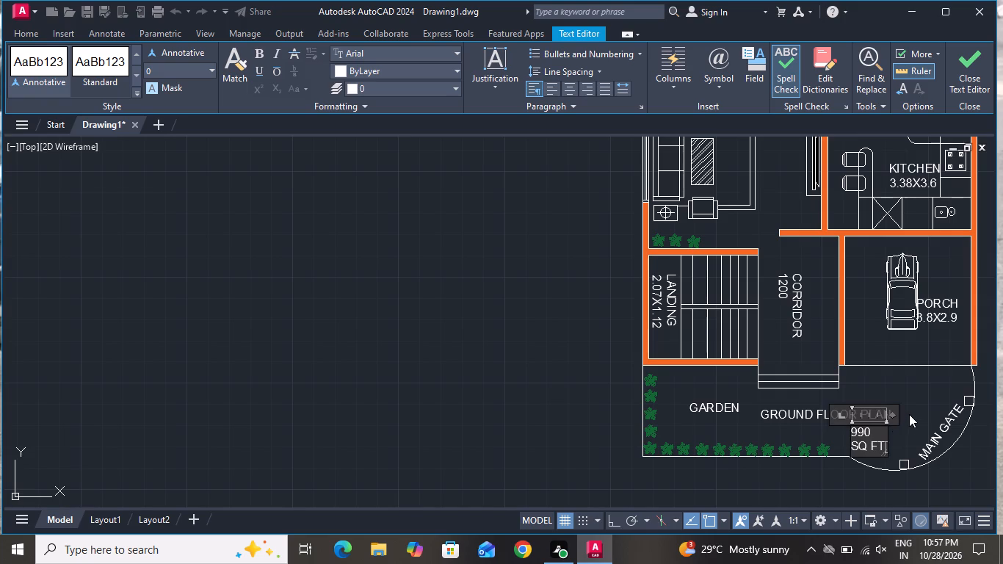
{"action": "left_click", "coordinate": [909, 413]}
Widen the 990 SQ FT label's text frame so its text fits on a single line.
{"action": "scroll", "coordinate": [880, 452], "scroll_direction": "up", "scroll_amount": 2}
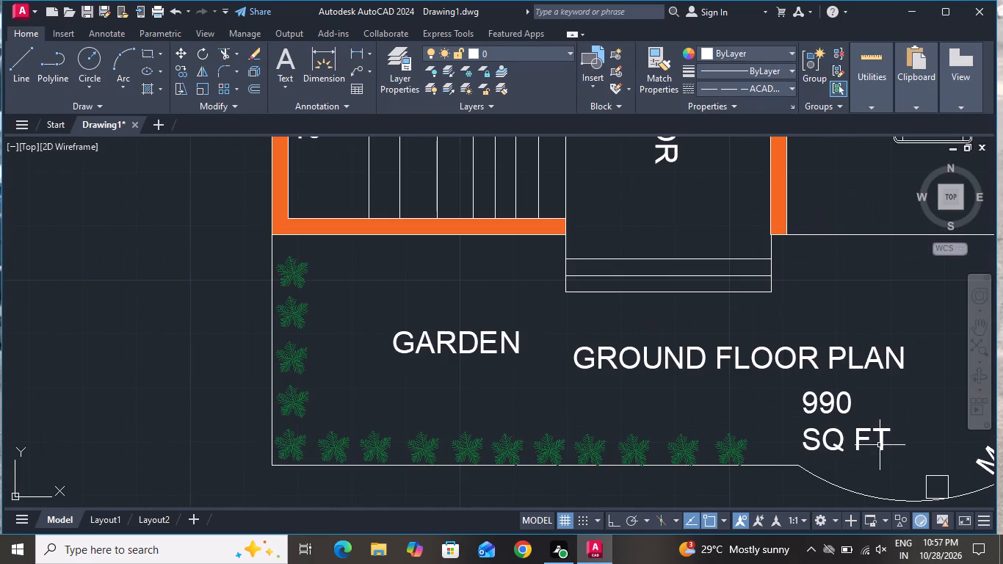
{"action": "left_click", "coordinate": [881, 438]}
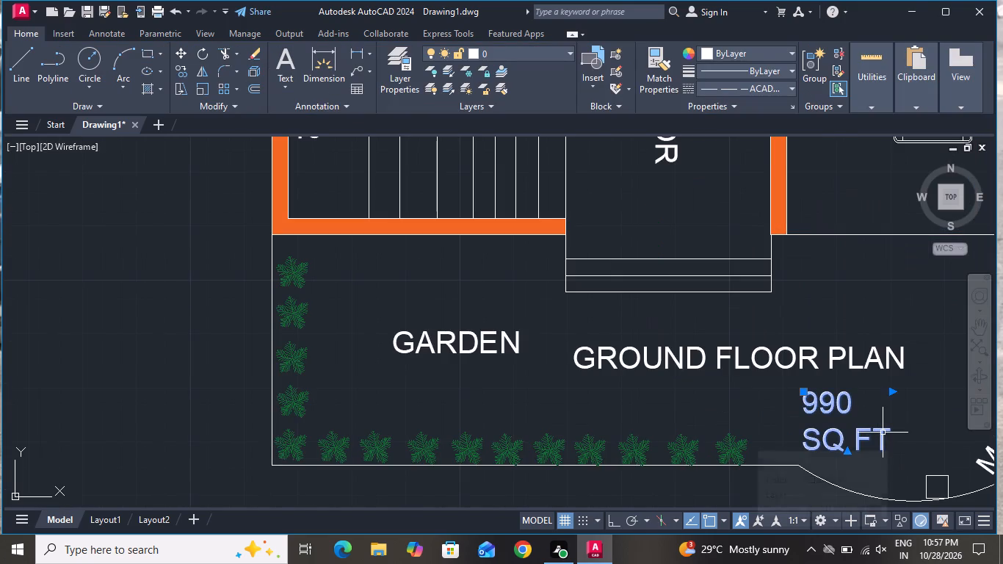
{"action": "double_click", "coordinate": [883, 432]}
{"action": "left_click_drag", "start_coordinate": [892, 418], "coordinate": [951, 405]}
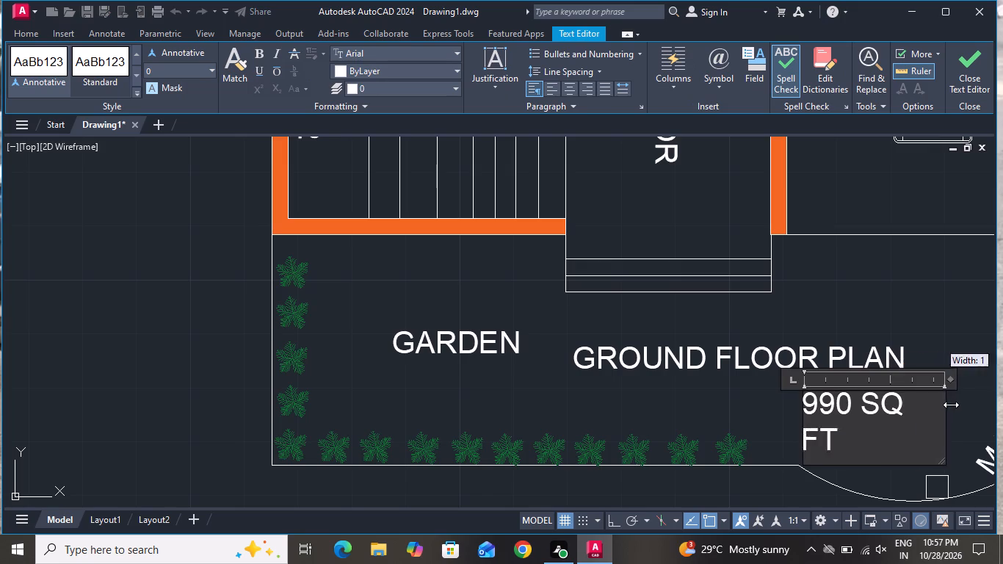
{"action": "left_click_drag", "start_coordinate": [951, 405], "coordinate": [954, 404]}
{"action": "left_click", "coordinate": [911, 452]}
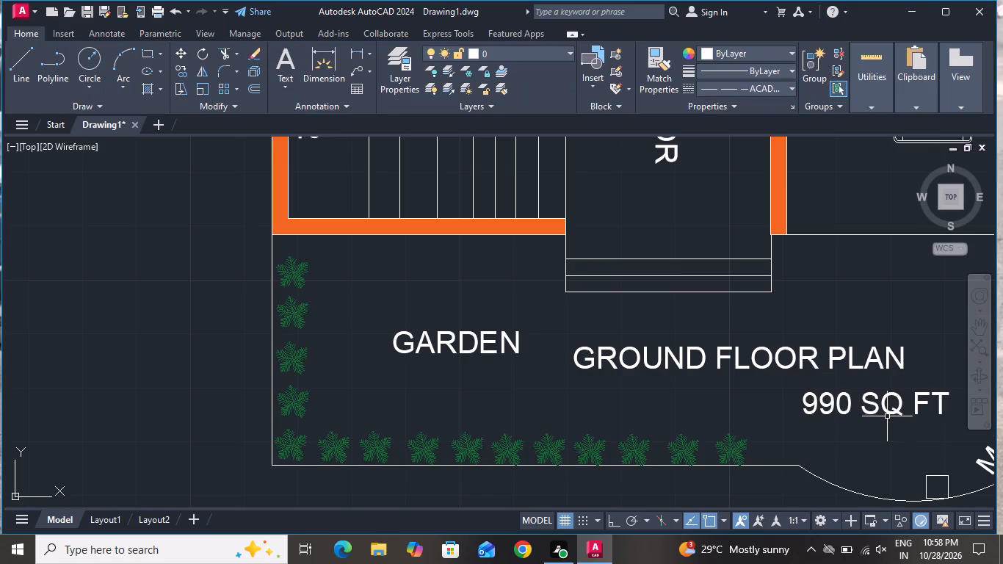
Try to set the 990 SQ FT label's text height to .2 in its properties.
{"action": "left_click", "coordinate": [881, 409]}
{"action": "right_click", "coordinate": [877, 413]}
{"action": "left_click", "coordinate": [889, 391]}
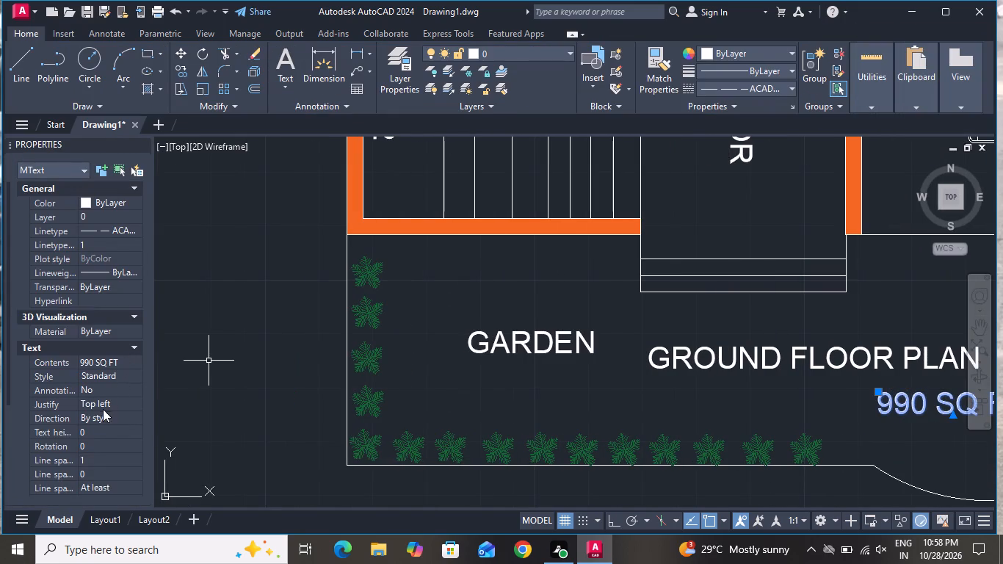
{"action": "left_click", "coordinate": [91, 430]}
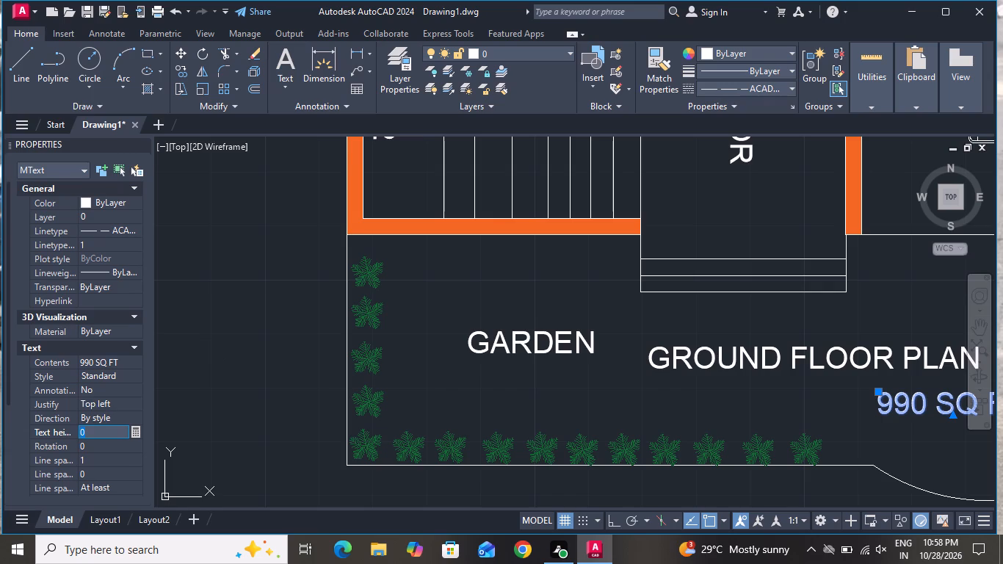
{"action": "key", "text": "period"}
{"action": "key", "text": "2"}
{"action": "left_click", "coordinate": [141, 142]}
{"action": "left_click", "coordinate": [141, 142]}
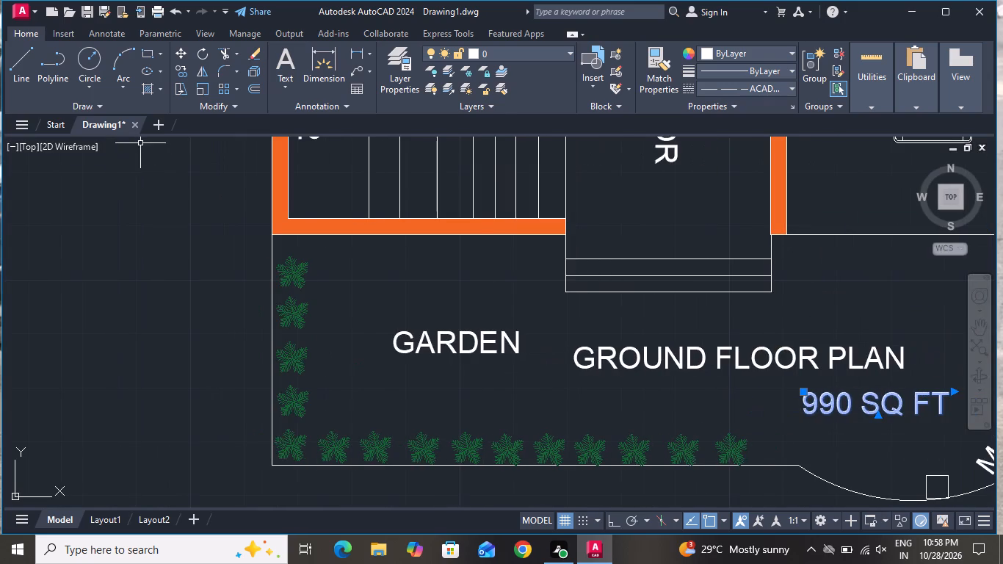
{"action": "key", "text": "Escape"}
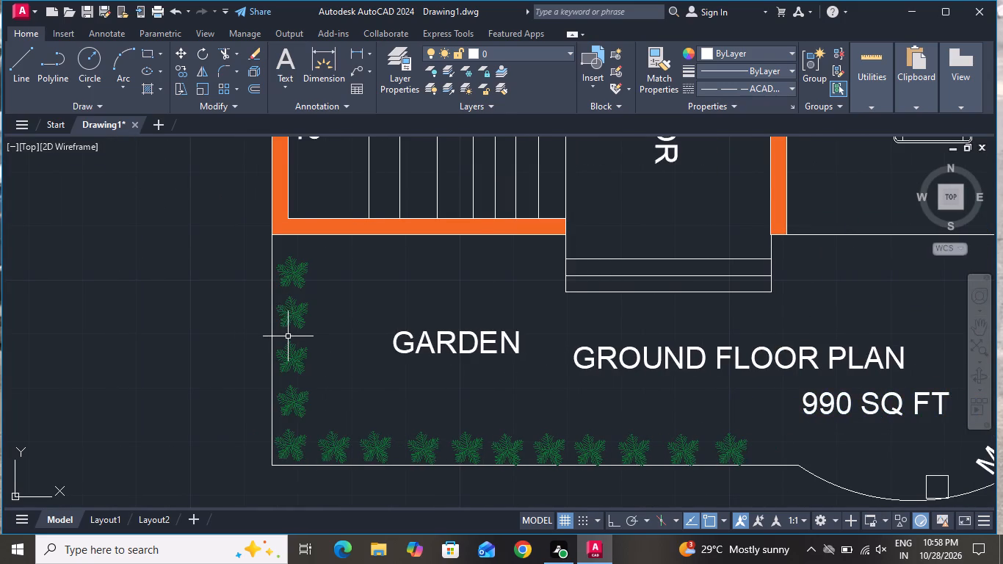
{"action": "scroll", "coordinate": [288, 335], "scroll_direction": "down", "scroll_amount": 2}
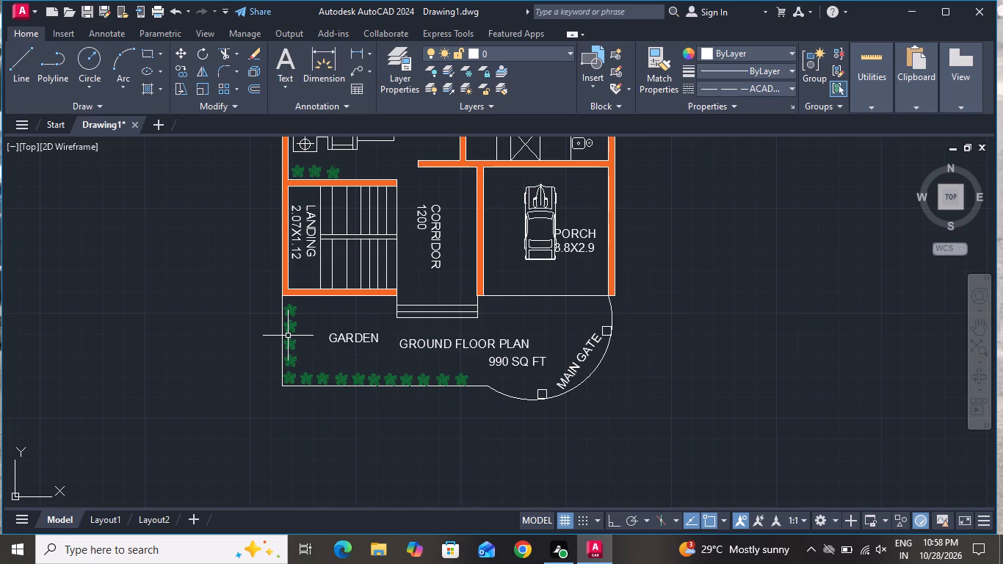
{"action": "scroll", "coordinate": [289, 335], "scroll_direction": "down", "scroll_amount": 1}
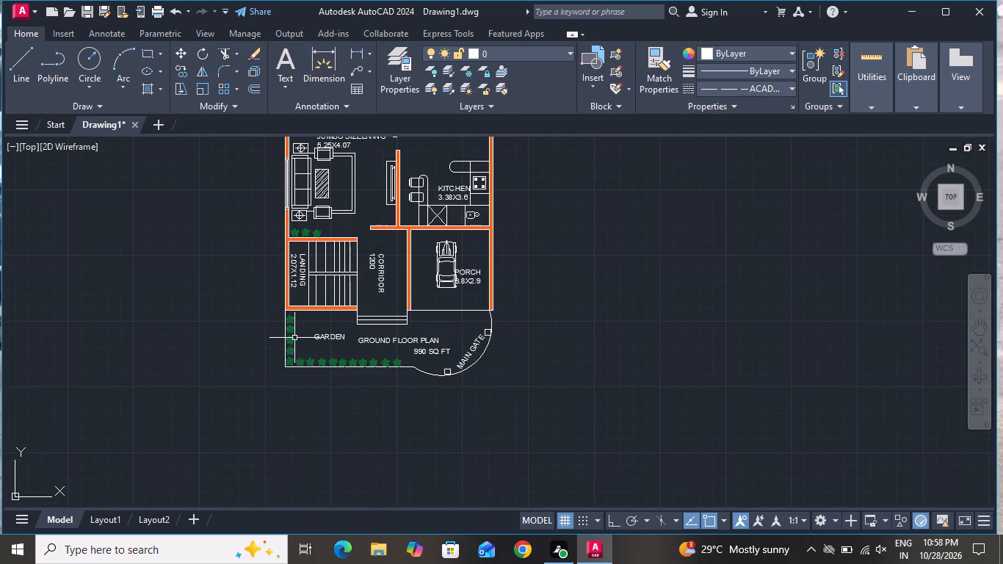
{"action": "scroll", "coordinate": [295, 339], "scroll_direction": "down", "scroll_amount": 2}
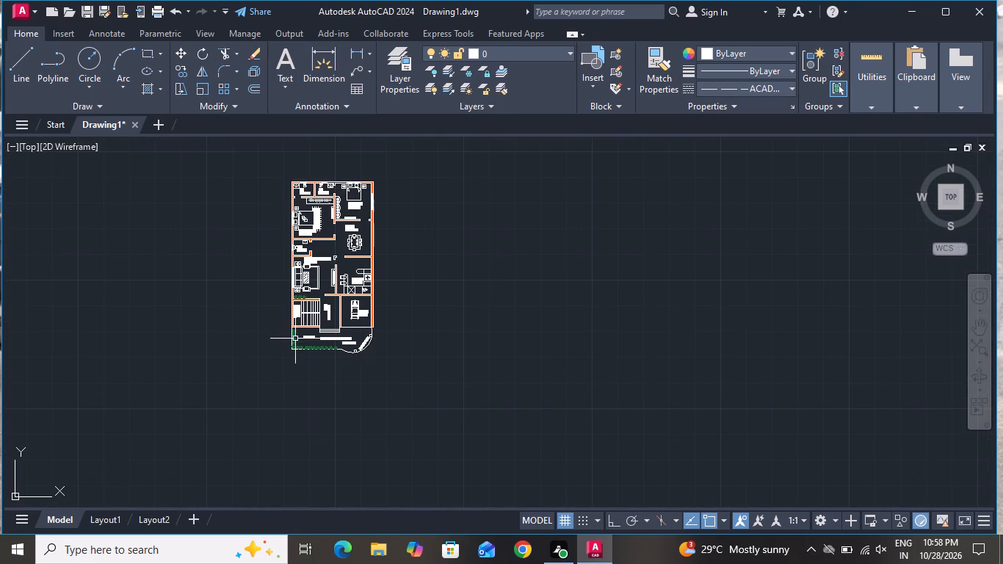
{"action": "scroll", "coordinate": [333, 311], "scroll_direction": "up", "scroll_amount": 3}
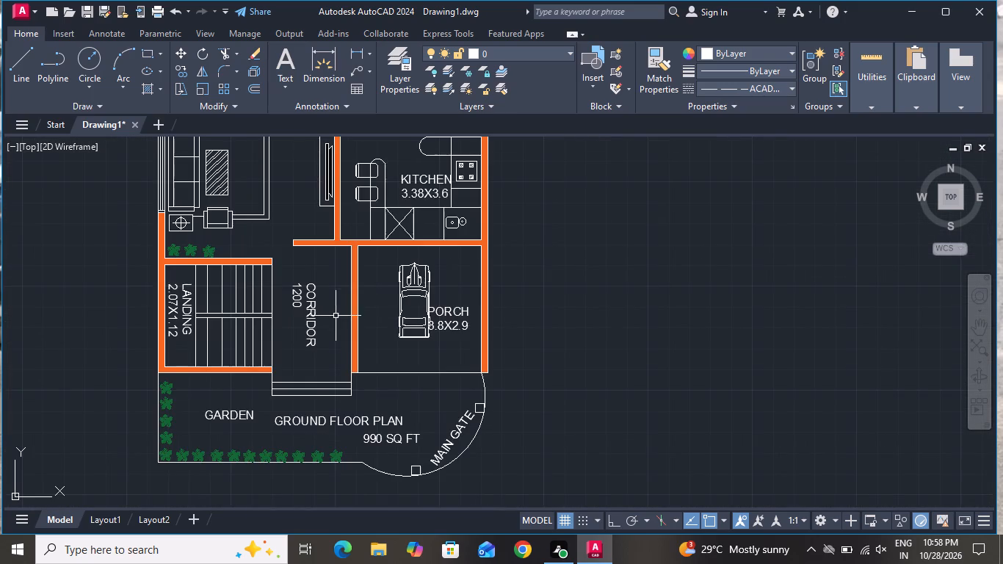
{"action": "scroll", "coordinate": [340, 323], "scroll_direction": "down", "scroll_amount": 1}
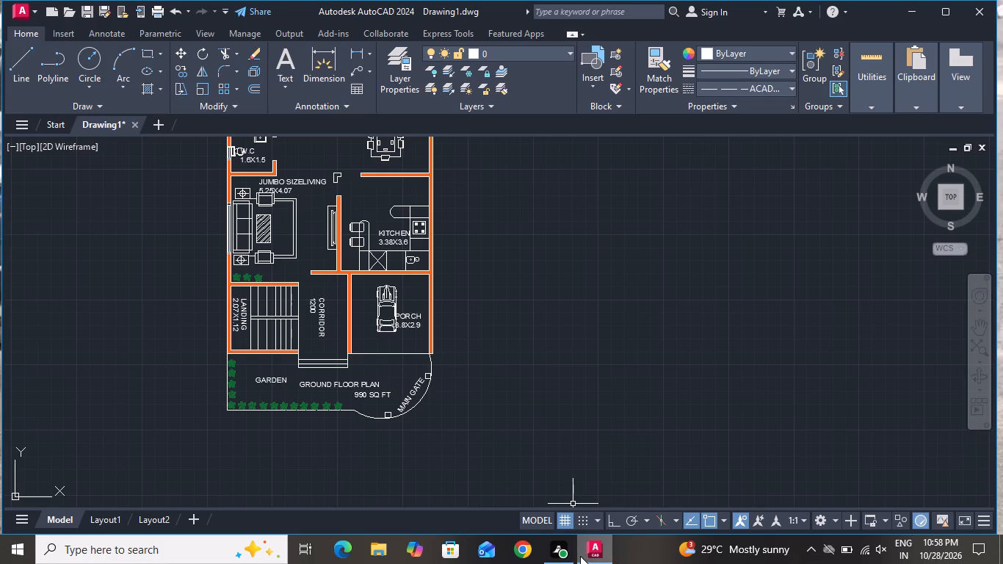
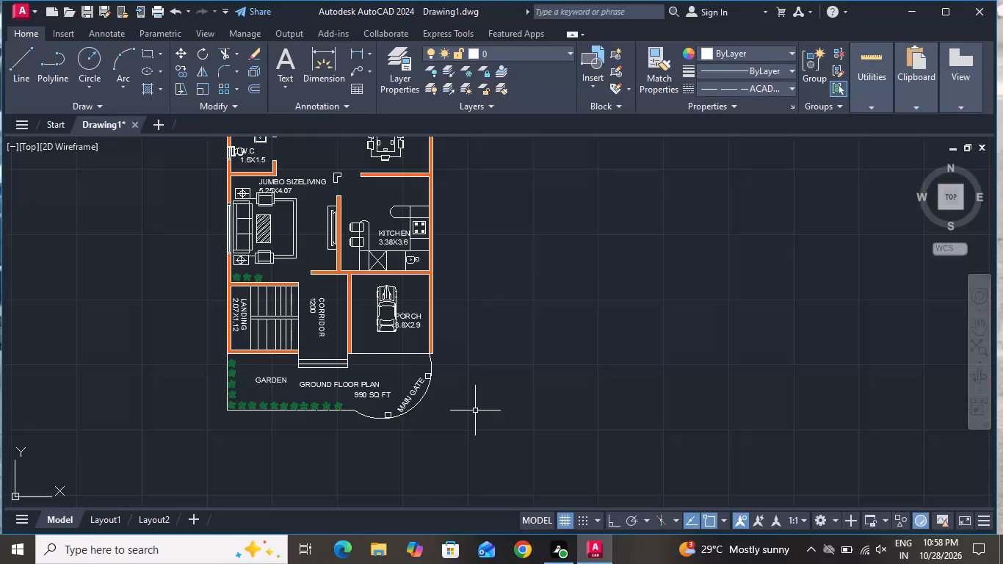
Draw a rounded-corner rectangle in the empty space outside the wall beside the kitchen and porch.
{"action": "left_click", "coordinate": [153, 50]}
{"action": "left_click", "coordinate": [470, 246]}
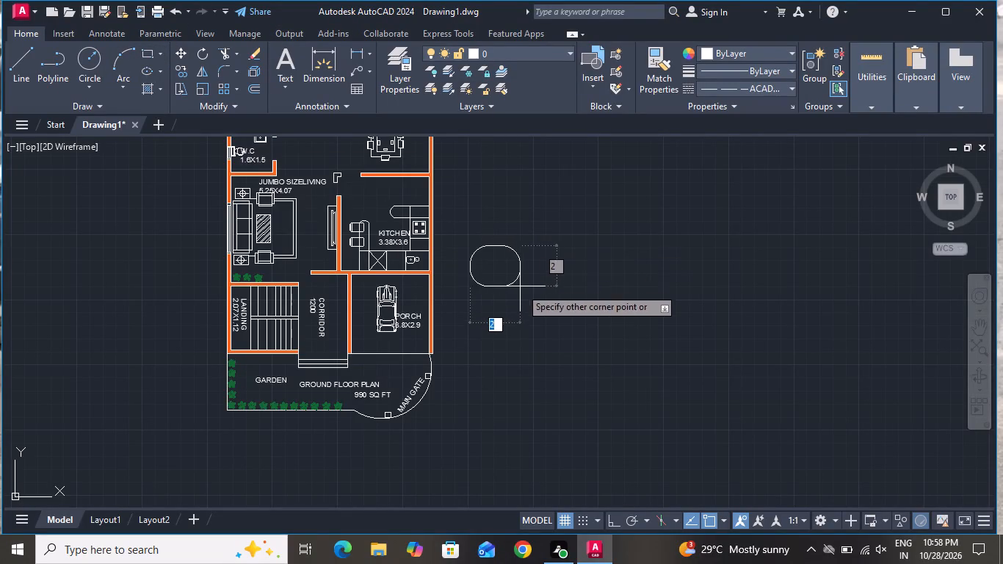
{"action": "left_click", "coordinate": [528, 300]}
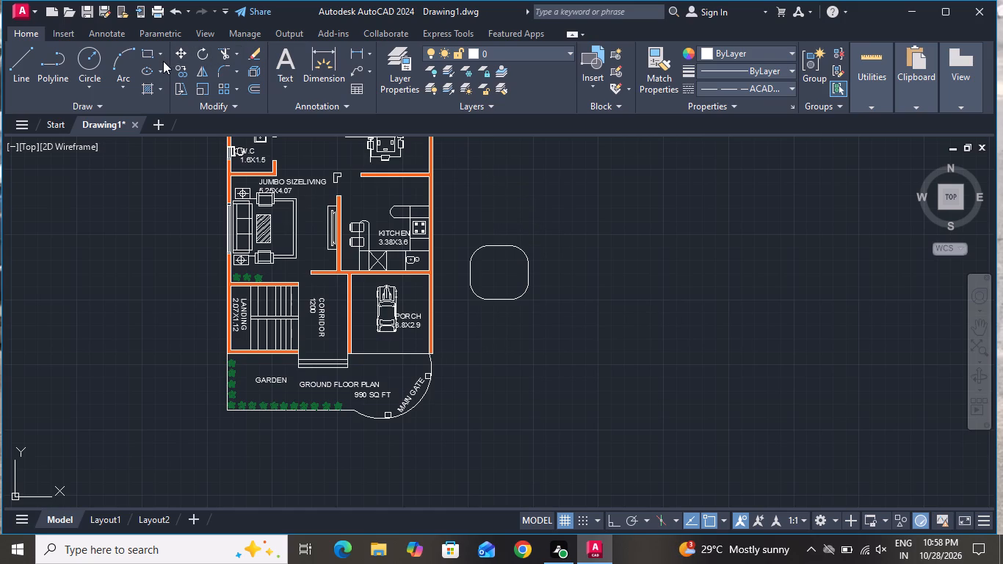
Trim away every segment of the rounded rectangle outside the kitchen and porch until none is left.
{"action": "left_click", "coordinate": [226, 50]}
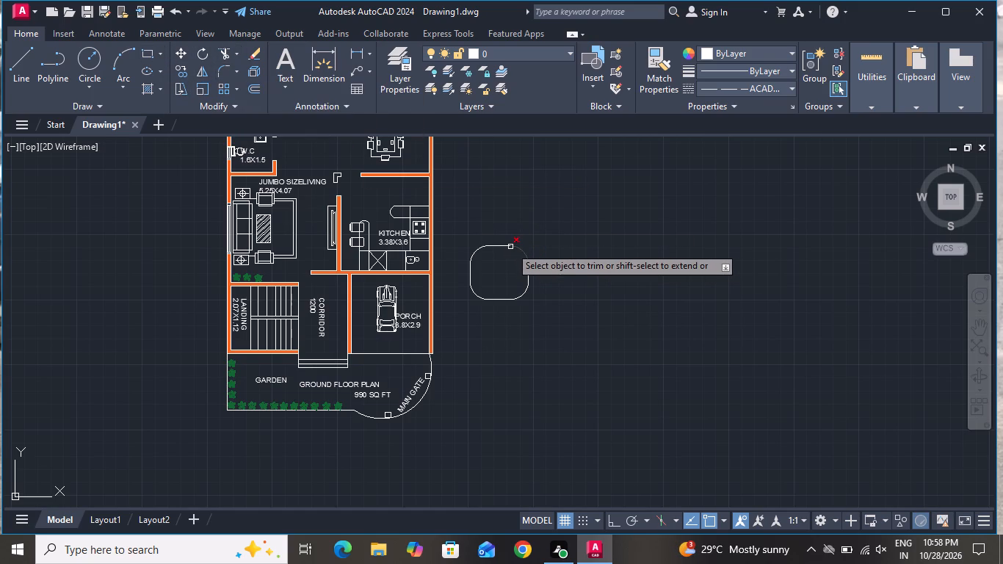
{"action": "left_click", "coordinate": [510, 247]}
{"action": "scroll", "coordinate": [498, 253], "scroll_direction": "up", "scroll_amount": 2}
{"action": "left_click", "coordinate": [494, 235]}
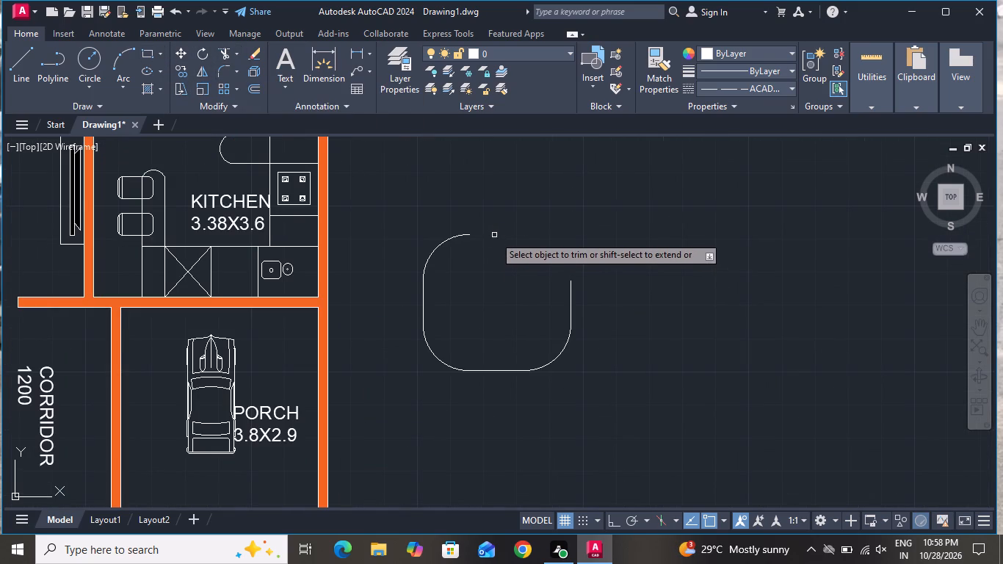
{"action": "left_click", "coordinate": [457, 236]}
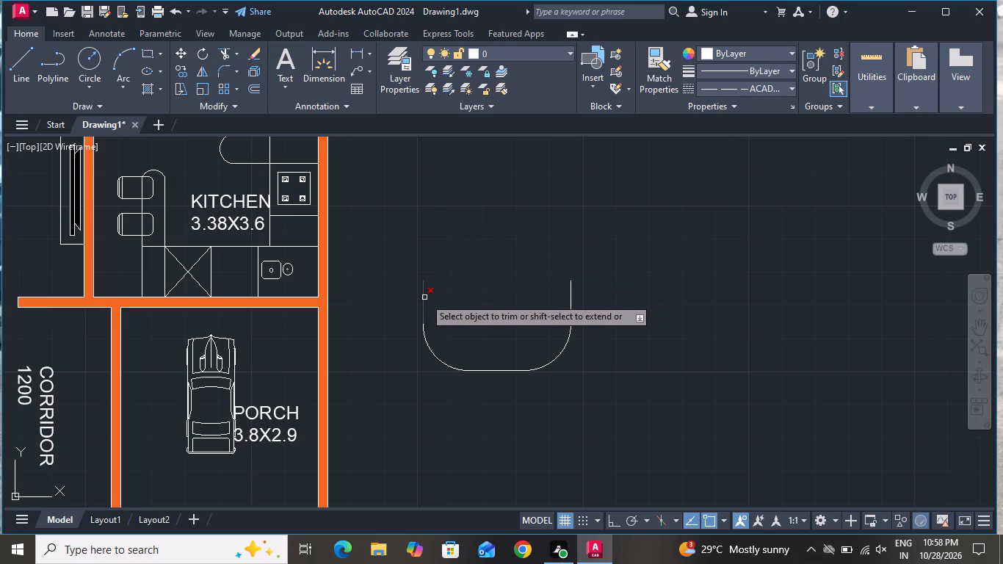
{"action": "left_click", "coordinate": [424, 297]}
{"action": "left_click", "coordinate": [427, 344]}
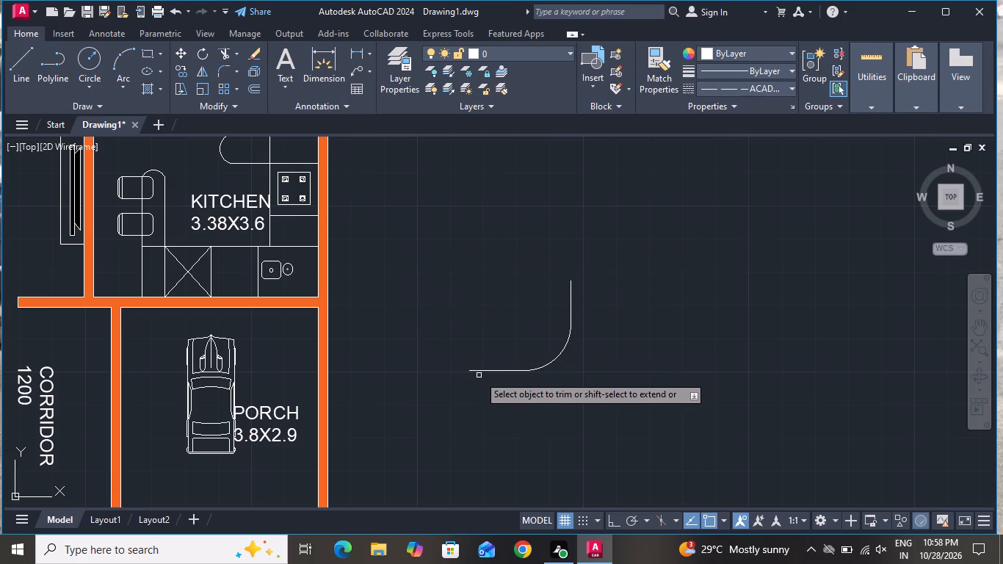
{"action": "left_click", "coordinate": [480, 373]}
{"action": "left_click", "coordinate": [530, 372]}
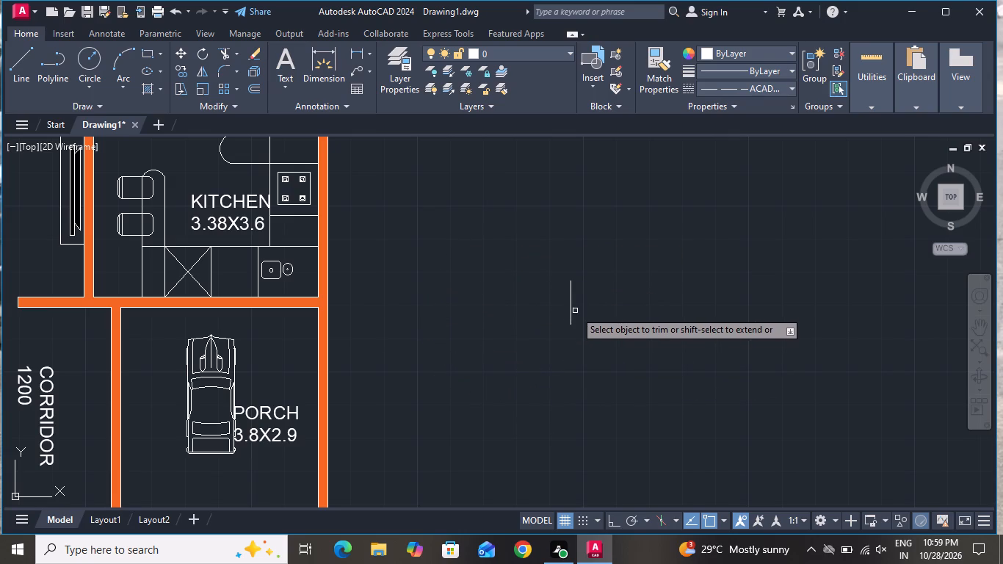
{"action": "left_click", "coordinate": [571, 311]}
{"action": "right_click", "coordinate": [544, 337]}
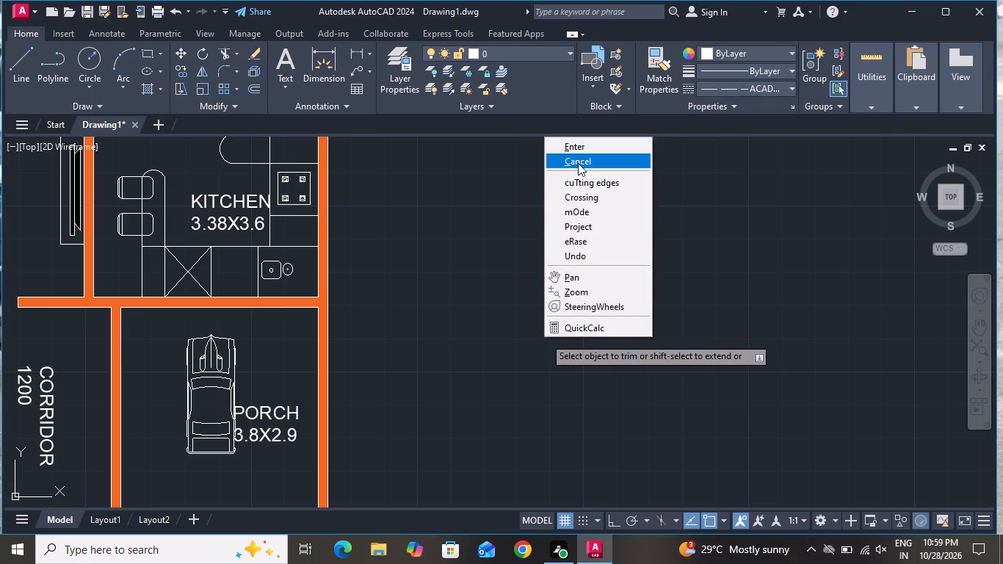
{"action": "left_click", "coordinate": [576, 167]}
Fill the blanket of the bed in the 3.50X3.50 BEDROOM with a solid orange hatch, colour 242,103,34.
{"action": "scroll", "coordinate": [565, 283], "scroll_direction": "down", "scroll_amount": 4}
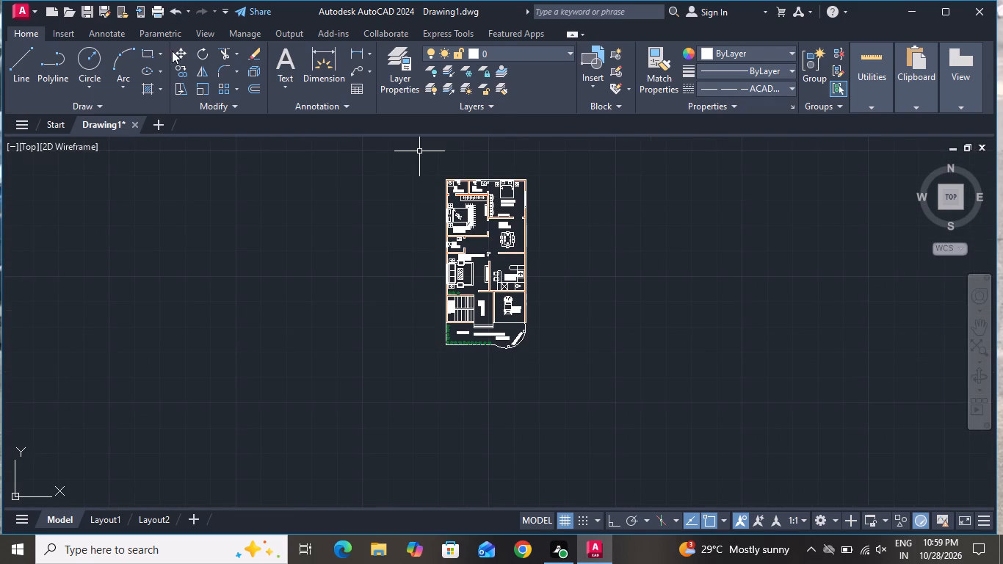
{"action": "left_click", "coordinate": [147, 84]}
{"action": "scroll", "coordinate": [446, 177], "scroll_direction": "up", "scroll_amount": 3}
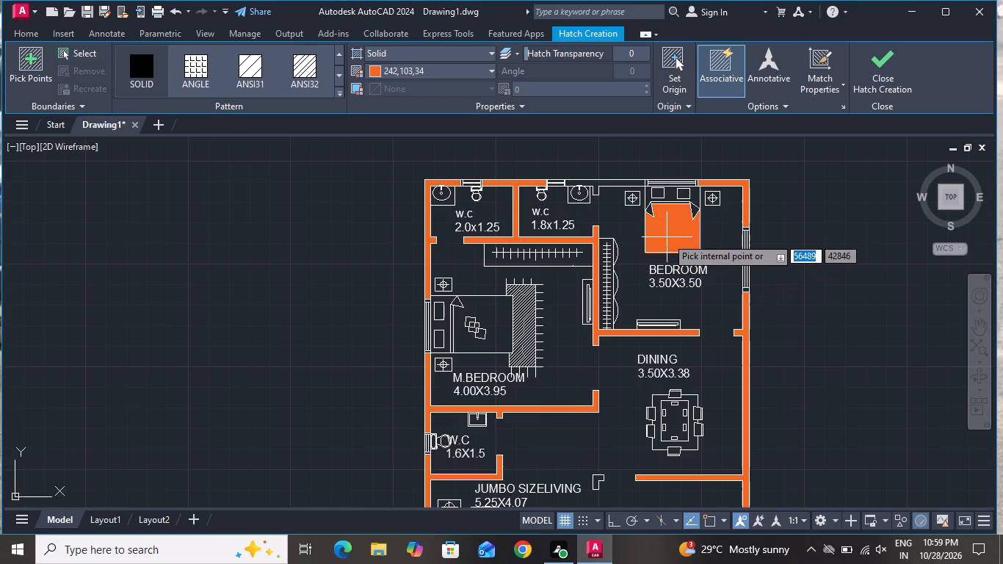
{"action": "scroll", "coordinate": [667, 237], "scroll_direction": "up", "scroll_amount": 2}
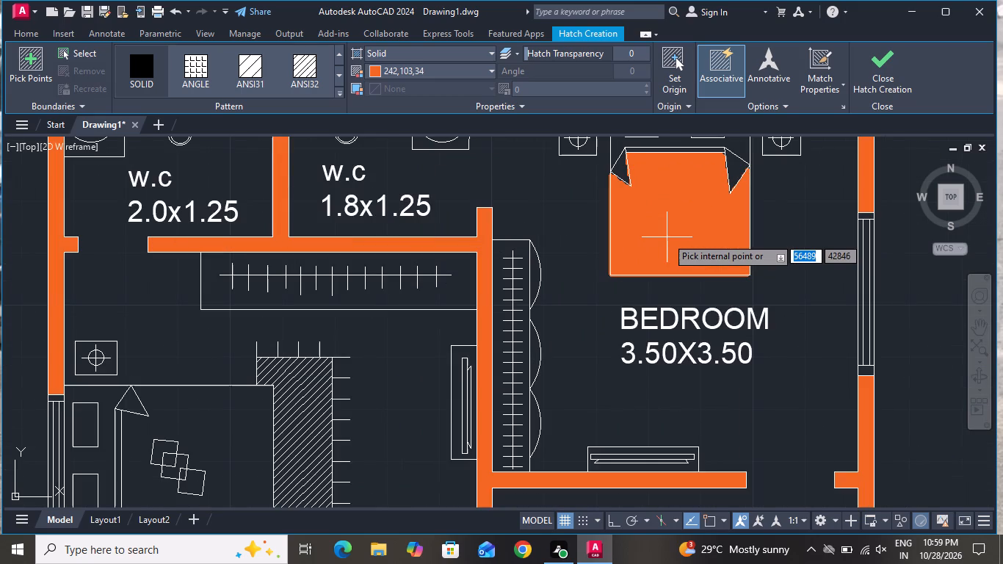
{"action": "scroll", "coordinate": [667, 237], "scroll_direction": "down", "scroll_amount": 3}
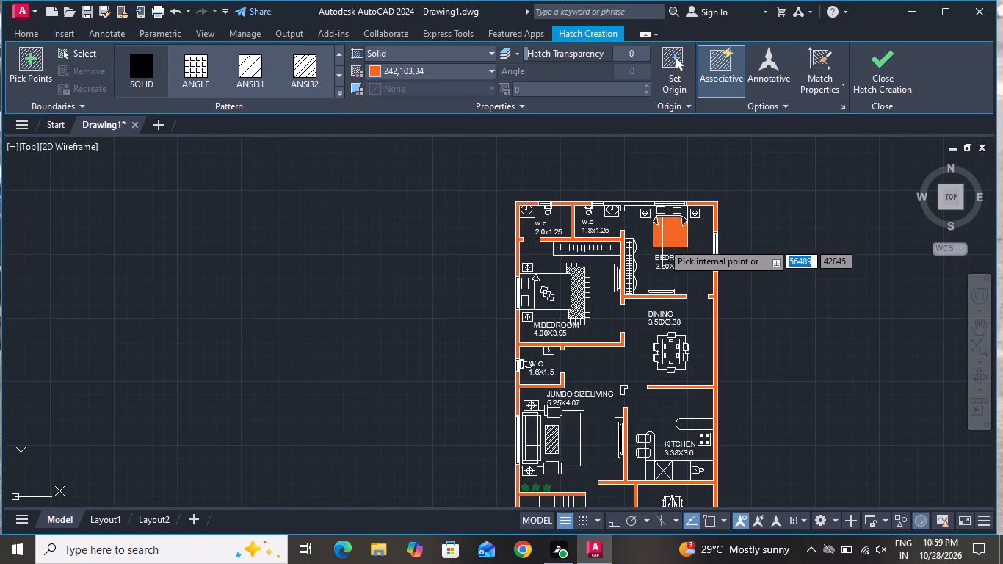
{"action": "scroll", "coordinate": [665, 360], "scroll_direction": "down", "scroll_amount": 1}
{"action": "scroll", "coordinate": [604, 455], "scroll_direction": "up", "scroll_amount": 1}
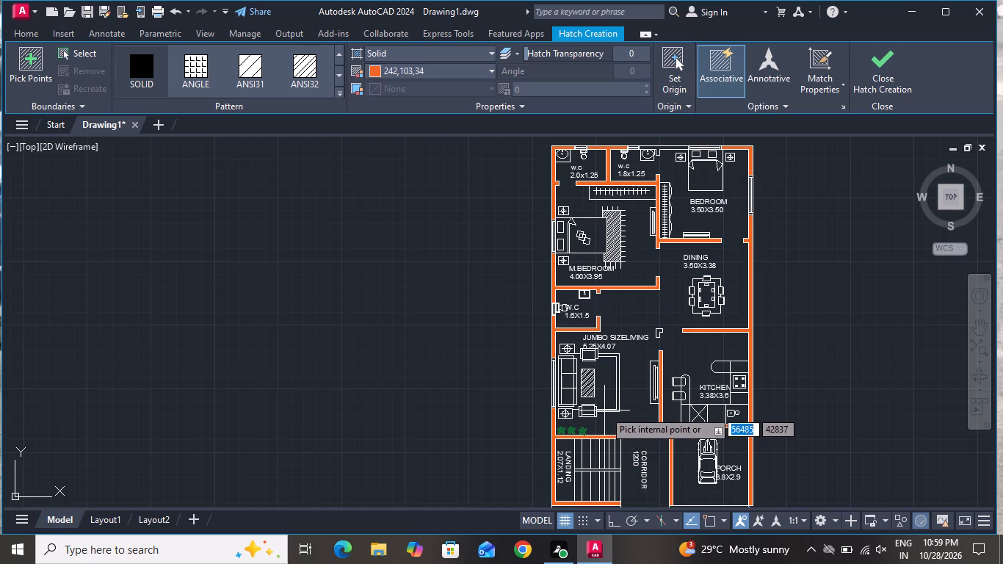
{"action": "scroll", "coordinate": [728, 395], "scroll_direction": "up", "scroll_amount": 2}
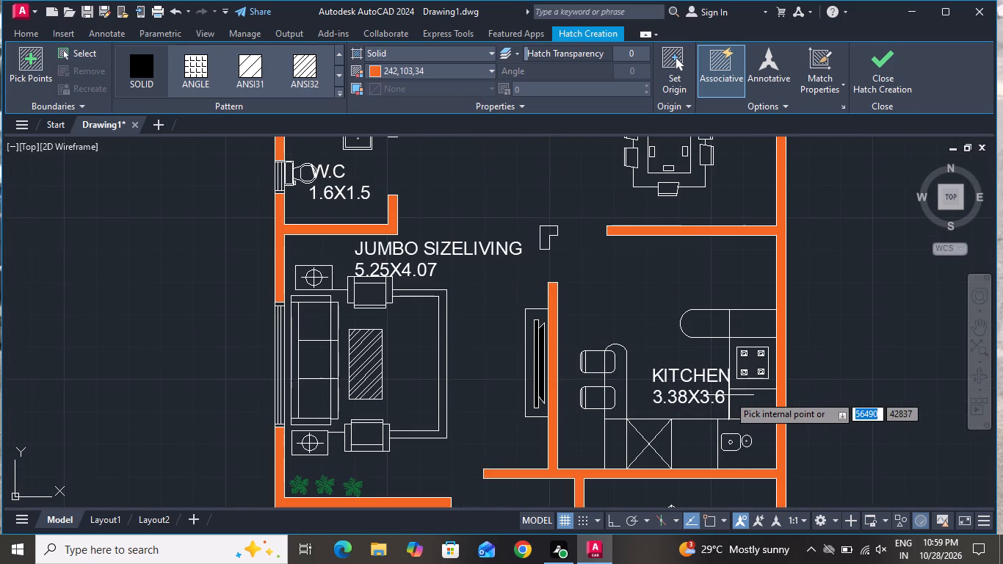
{"action": "scroll", "coordinate": [728, 395], "scroll_direction": "down", "scroll_amount": 2}
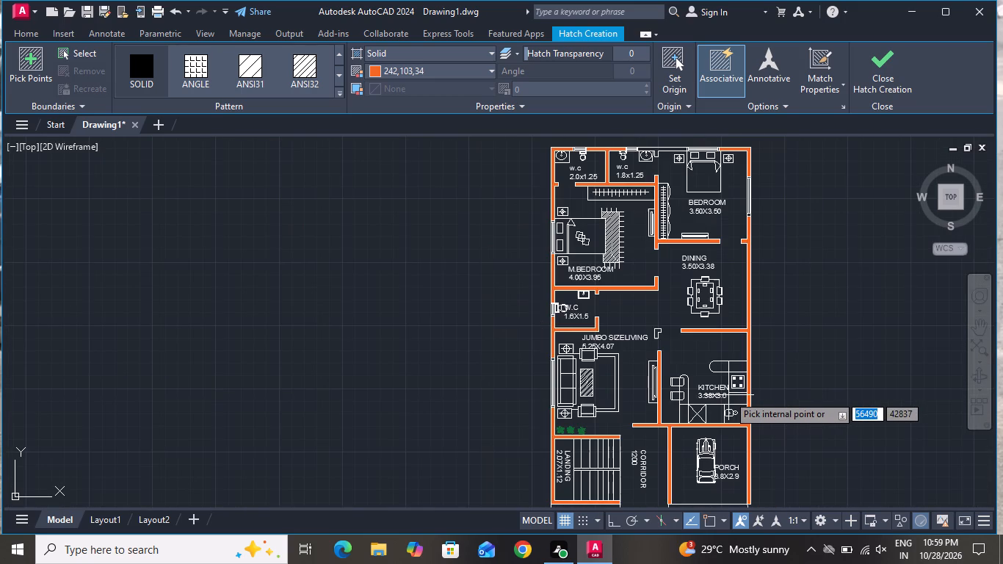
{"action": "scroll", "coordinate": [728, 395], "scroll_direction": "down", "scroll_amount": 1}
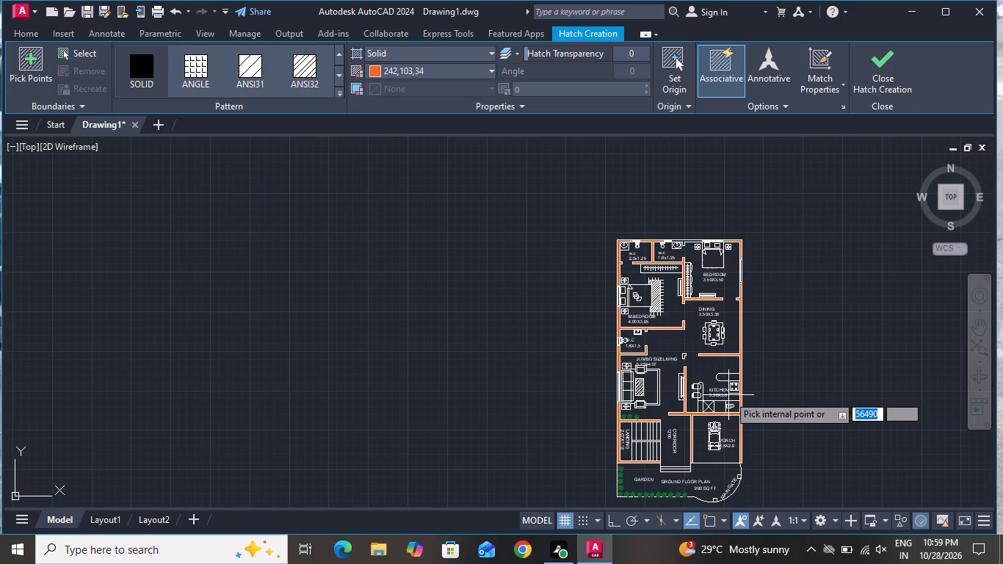
{"action": "scroll", "coordinate": [673, 242], "scroll_direction": "up", "scroll_amount": 2}
{"action": "left_click", "coordinate": [792, 297]}
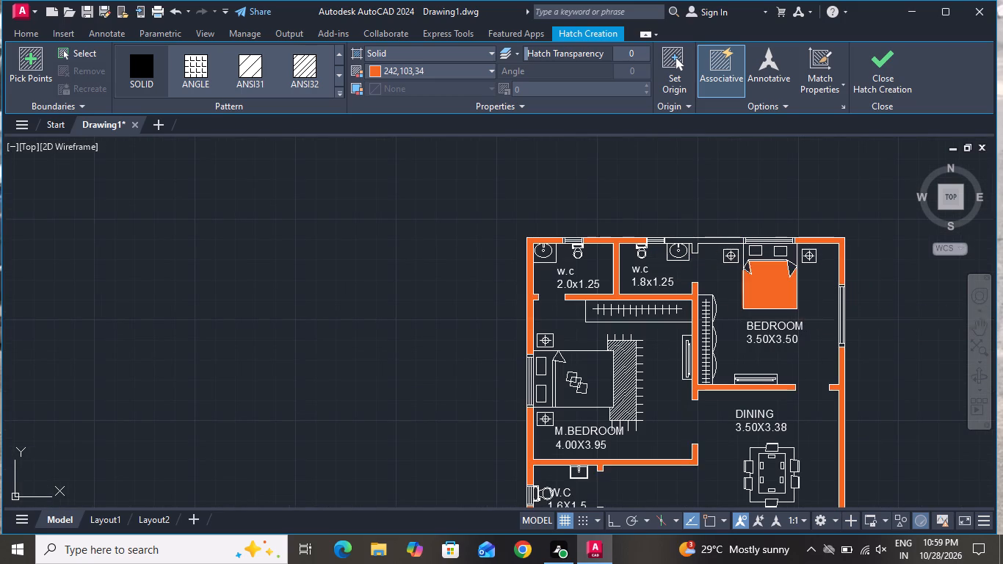
{"action": "right_click", "coordinate": [787, 302]}
{"action": "left_click", "coordinate": [797, 325]}
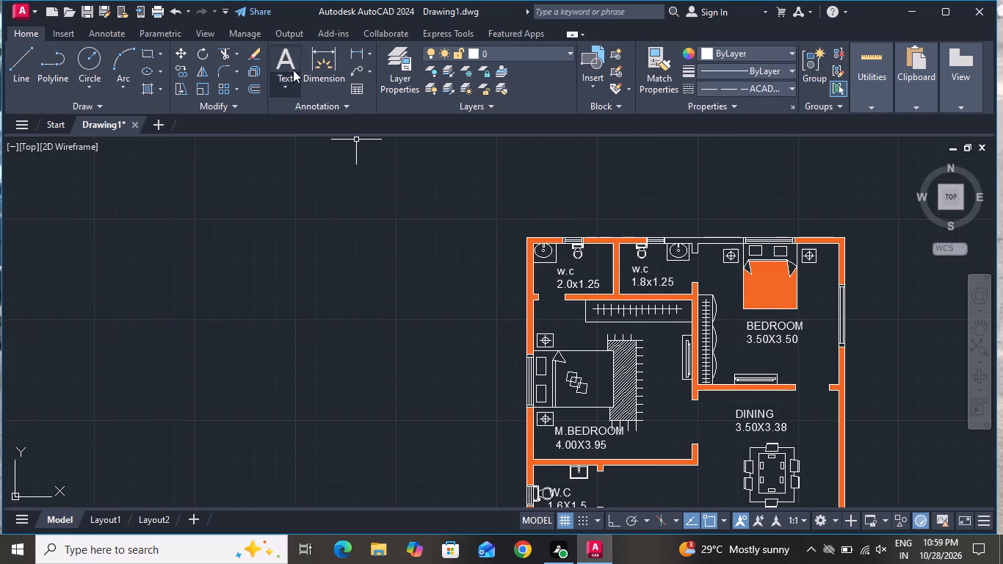
Fill the bed in the M.BEDROOM with a solid hatch in the darker orange colour 205,105,40.
{"action": "left_click", "coordinate": [151, 92]}
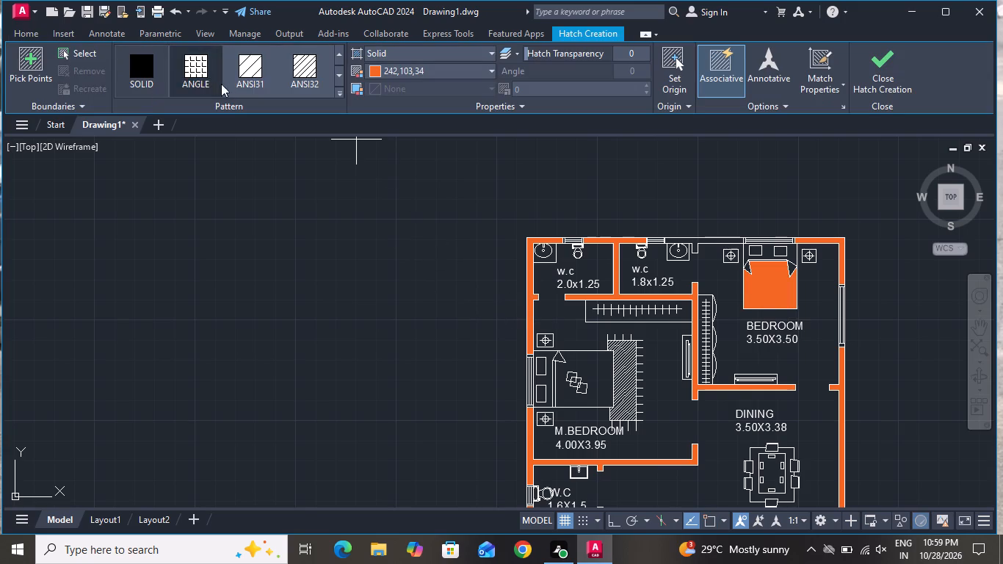
{"action": "left_click", "coordinate": [394, 71]}
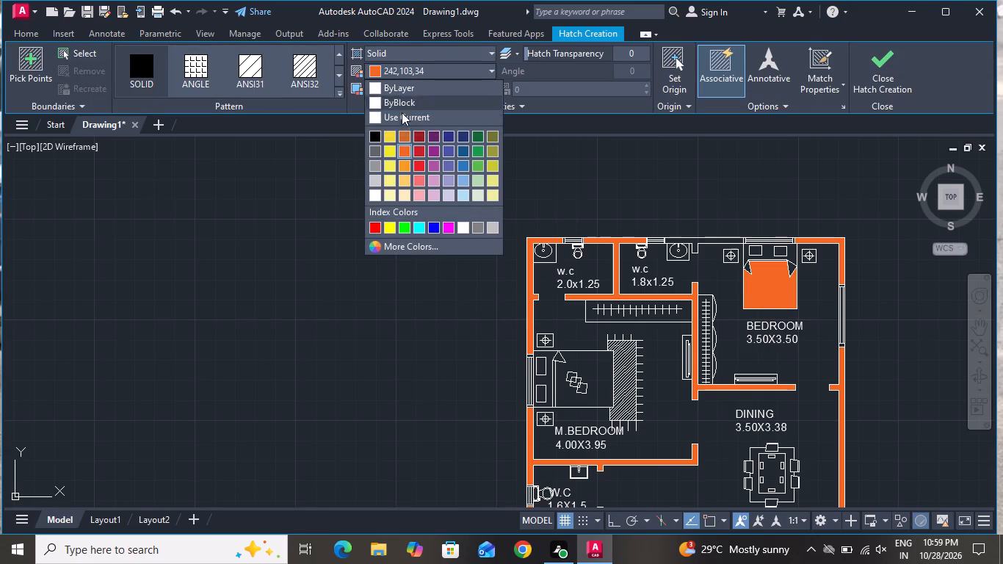
{"action": "left_click", "coordinate": [410, 140]}
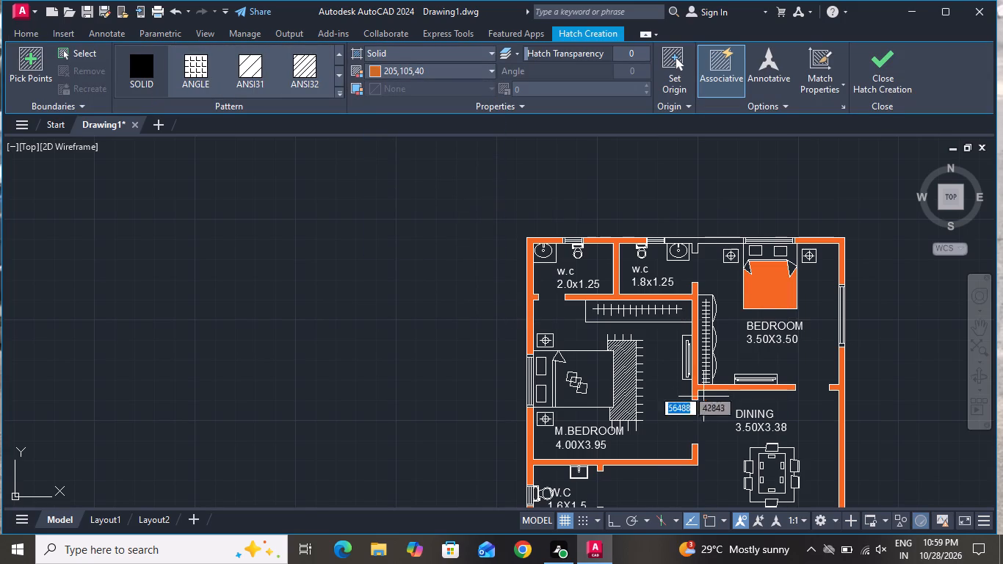
{"action": "left_click", "coordinate": [605, 375]}
{"action": "scroll", "coordinate": [606, 305], "scroll_direction": "down", "scroll_amount": 2}
{"action": "scroll", "coordinate": [626, 433], "scroll_direction": "up", "scroll_amount": 1}
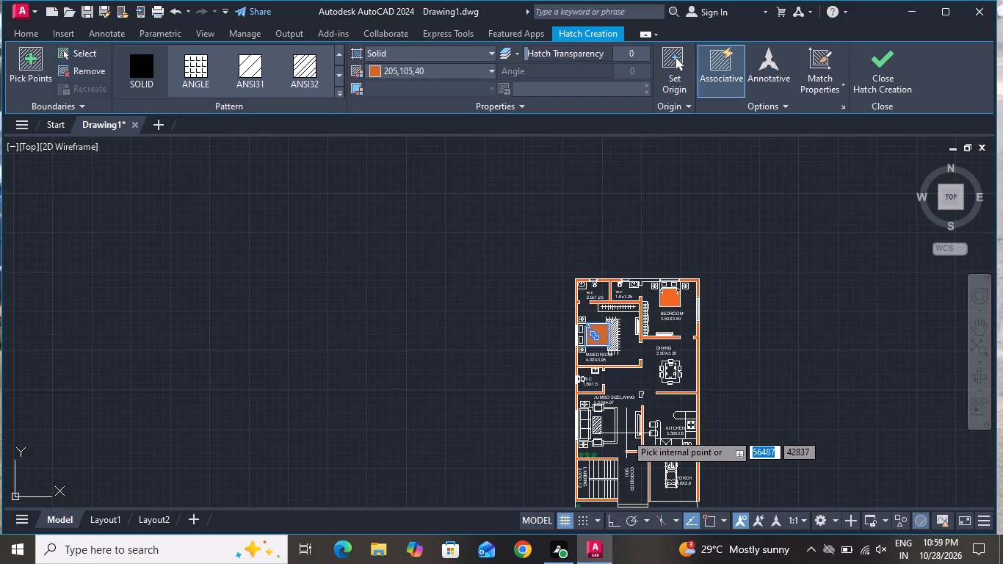
{"action": "right_click", "coordinate": [624, 422]}
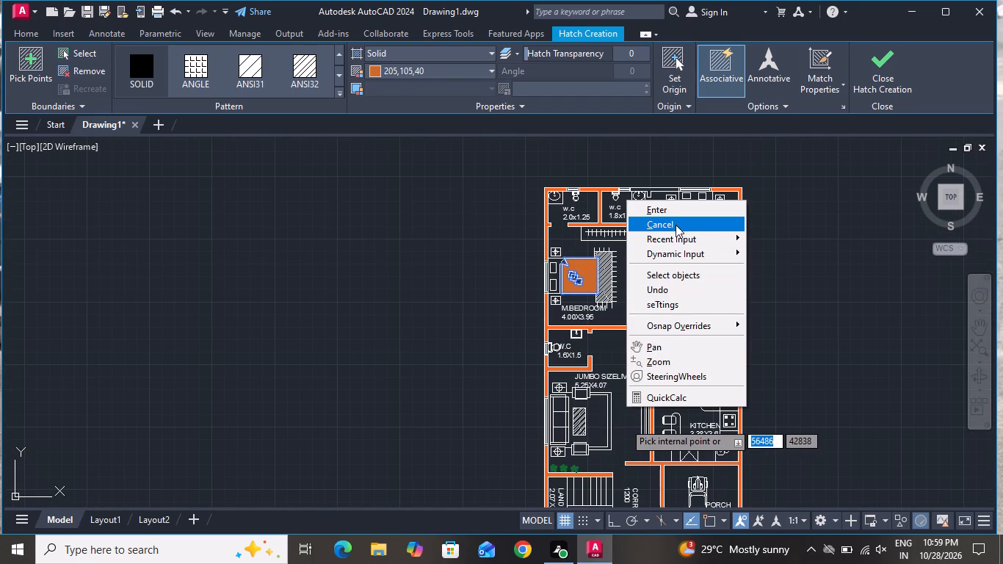
{"action": "left_click", "coordinate": [676, 224]}
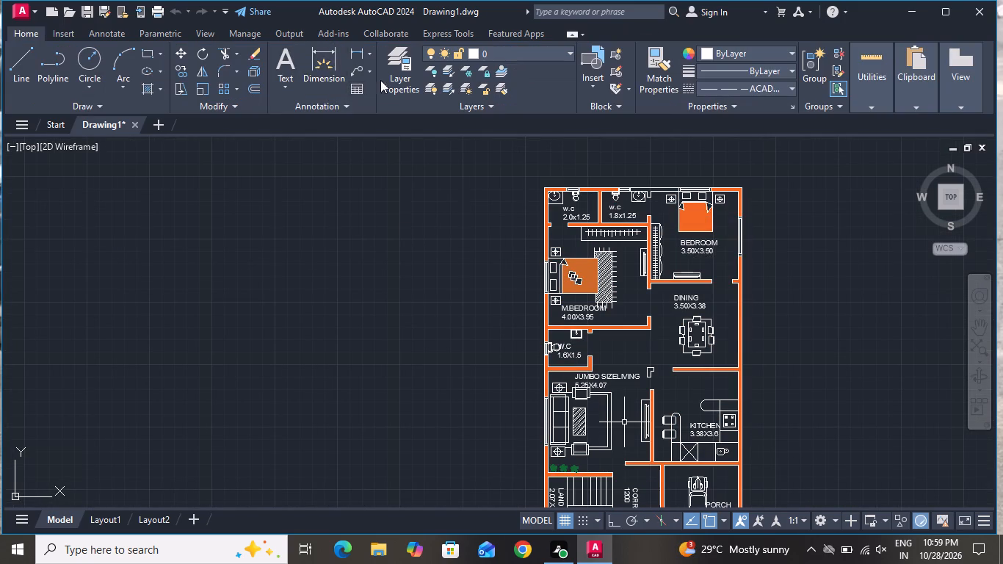
Start a new solid hatch with its colour set to purple 147,39,143.
{"action": "left_click", "coordinate": [145, 93]}
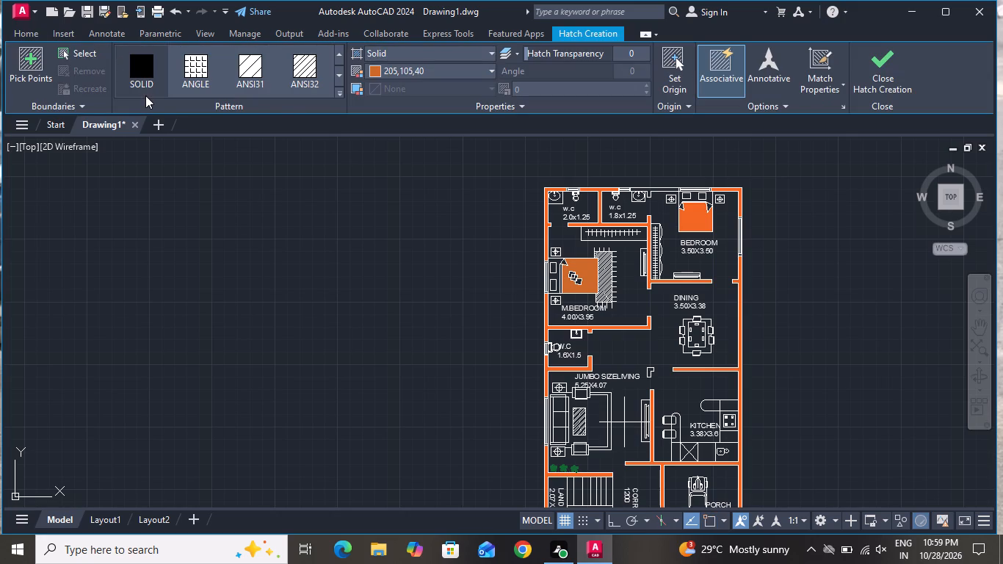
{"action": "left_click", "coordinate": [410, 71]}
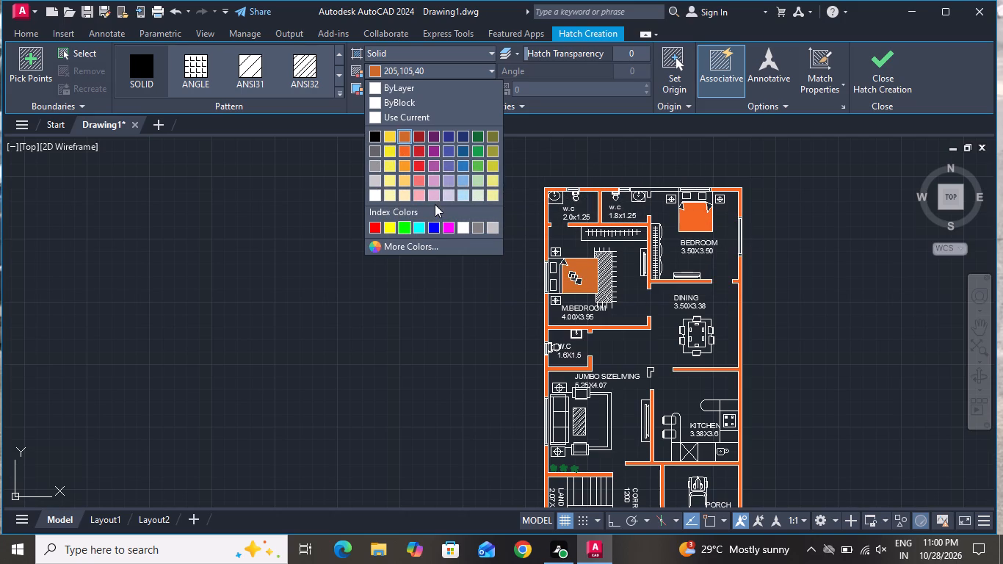
{"action": "left_click", "coordinate": [438, 158]}
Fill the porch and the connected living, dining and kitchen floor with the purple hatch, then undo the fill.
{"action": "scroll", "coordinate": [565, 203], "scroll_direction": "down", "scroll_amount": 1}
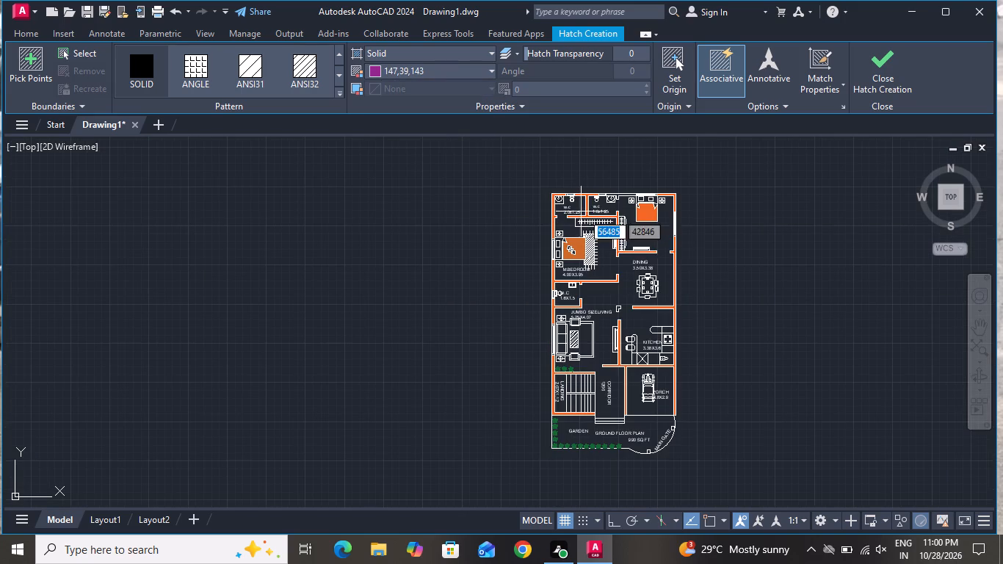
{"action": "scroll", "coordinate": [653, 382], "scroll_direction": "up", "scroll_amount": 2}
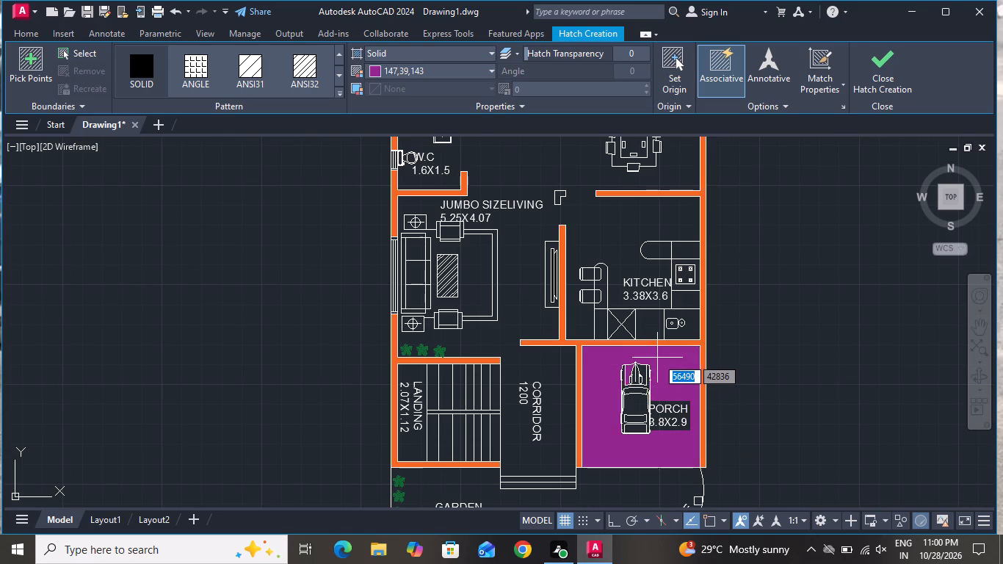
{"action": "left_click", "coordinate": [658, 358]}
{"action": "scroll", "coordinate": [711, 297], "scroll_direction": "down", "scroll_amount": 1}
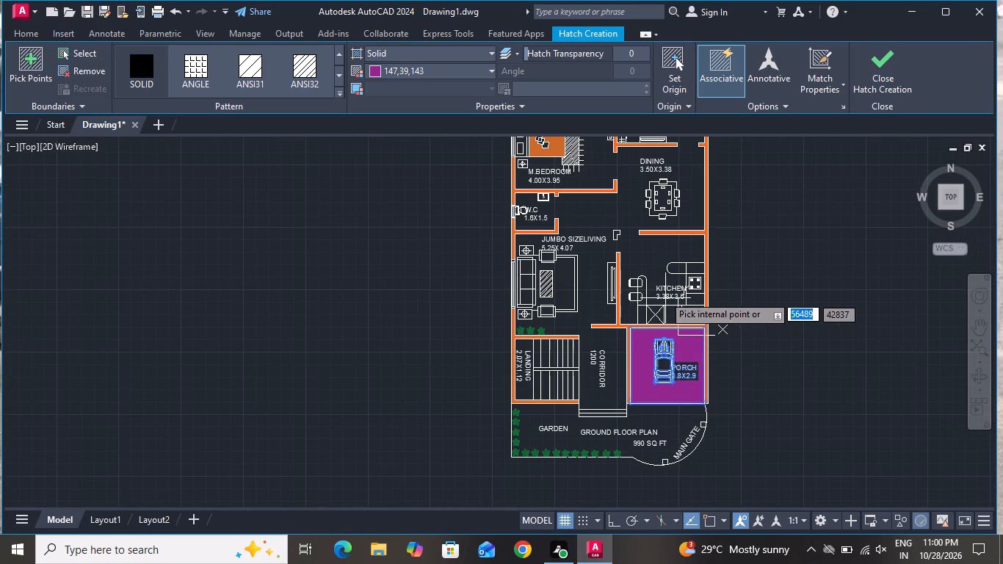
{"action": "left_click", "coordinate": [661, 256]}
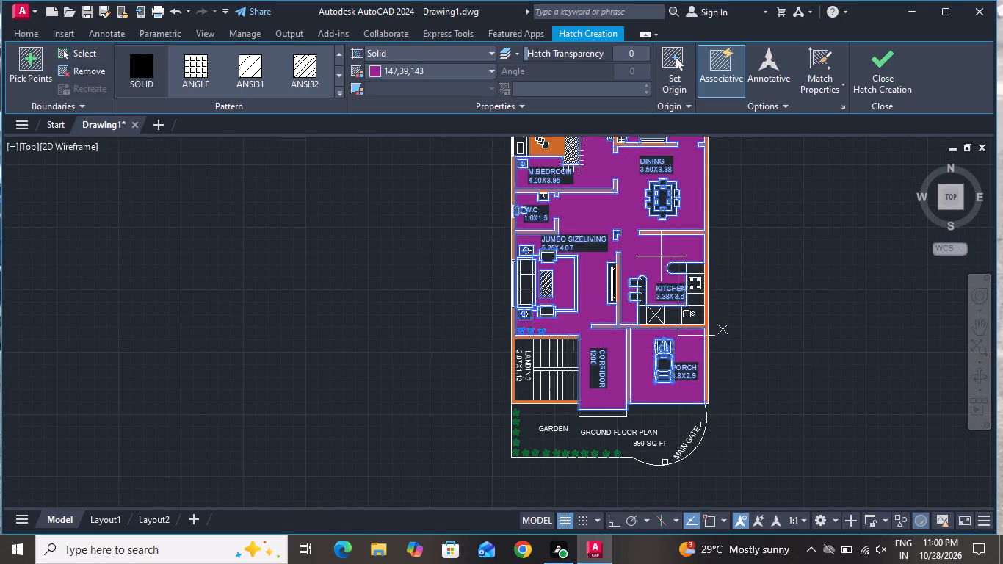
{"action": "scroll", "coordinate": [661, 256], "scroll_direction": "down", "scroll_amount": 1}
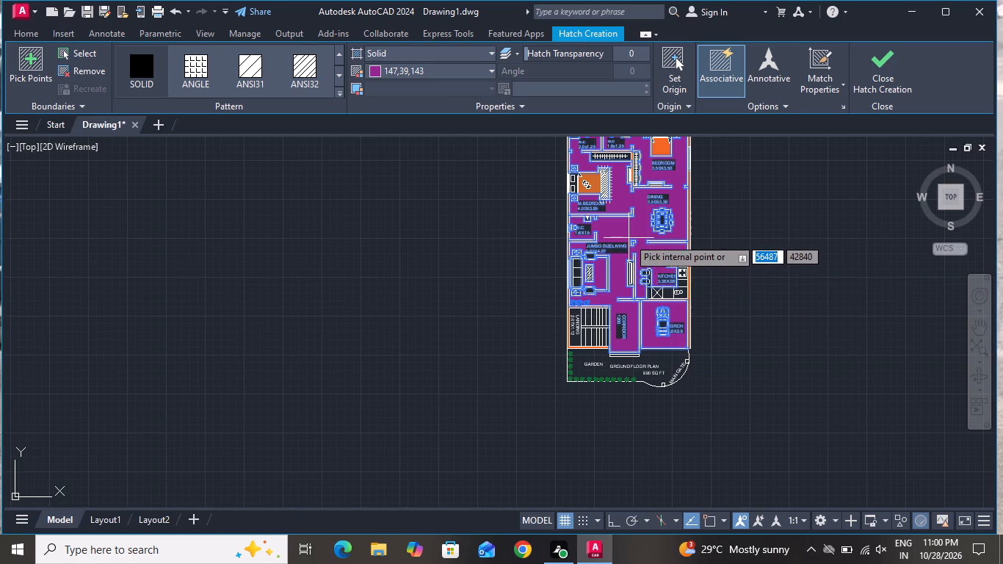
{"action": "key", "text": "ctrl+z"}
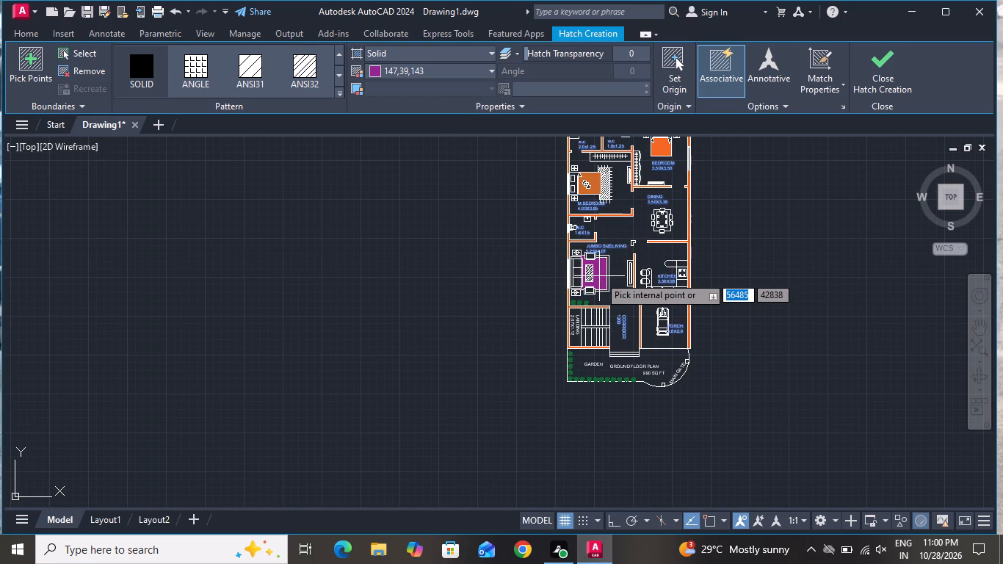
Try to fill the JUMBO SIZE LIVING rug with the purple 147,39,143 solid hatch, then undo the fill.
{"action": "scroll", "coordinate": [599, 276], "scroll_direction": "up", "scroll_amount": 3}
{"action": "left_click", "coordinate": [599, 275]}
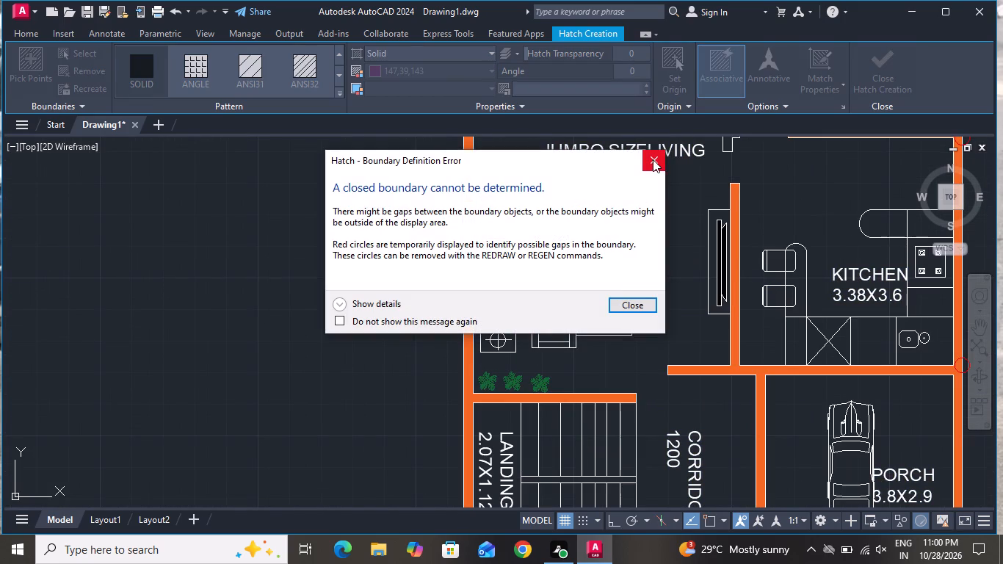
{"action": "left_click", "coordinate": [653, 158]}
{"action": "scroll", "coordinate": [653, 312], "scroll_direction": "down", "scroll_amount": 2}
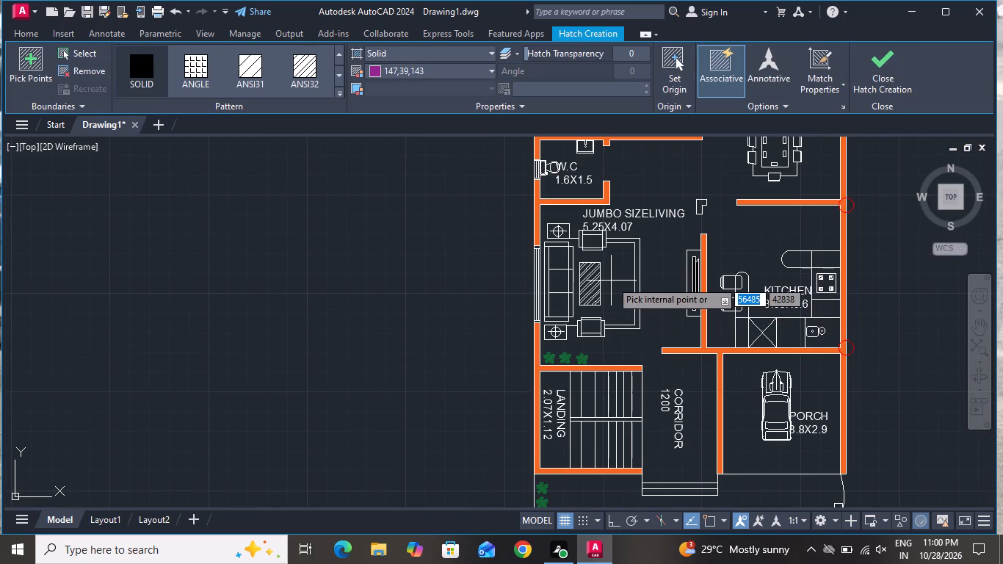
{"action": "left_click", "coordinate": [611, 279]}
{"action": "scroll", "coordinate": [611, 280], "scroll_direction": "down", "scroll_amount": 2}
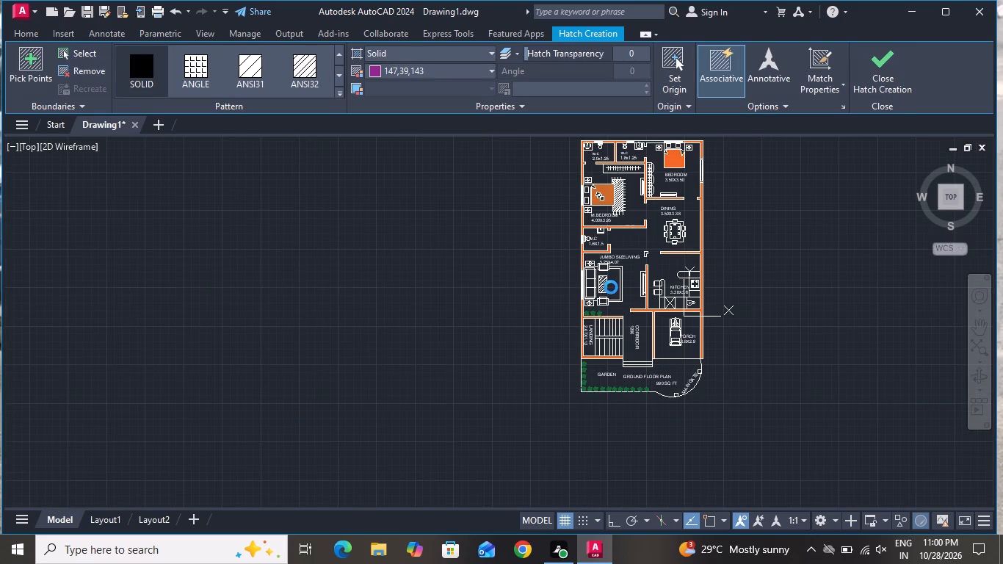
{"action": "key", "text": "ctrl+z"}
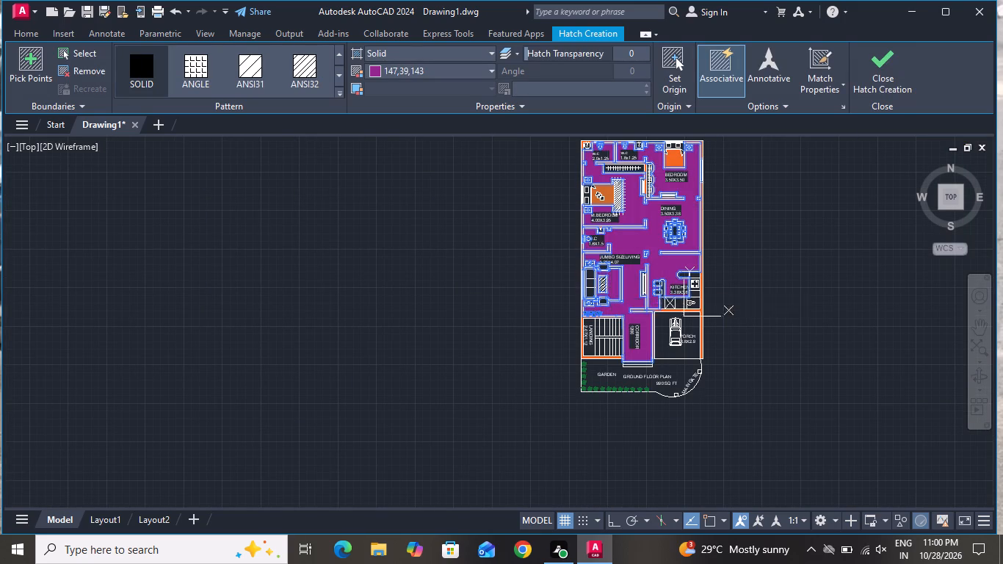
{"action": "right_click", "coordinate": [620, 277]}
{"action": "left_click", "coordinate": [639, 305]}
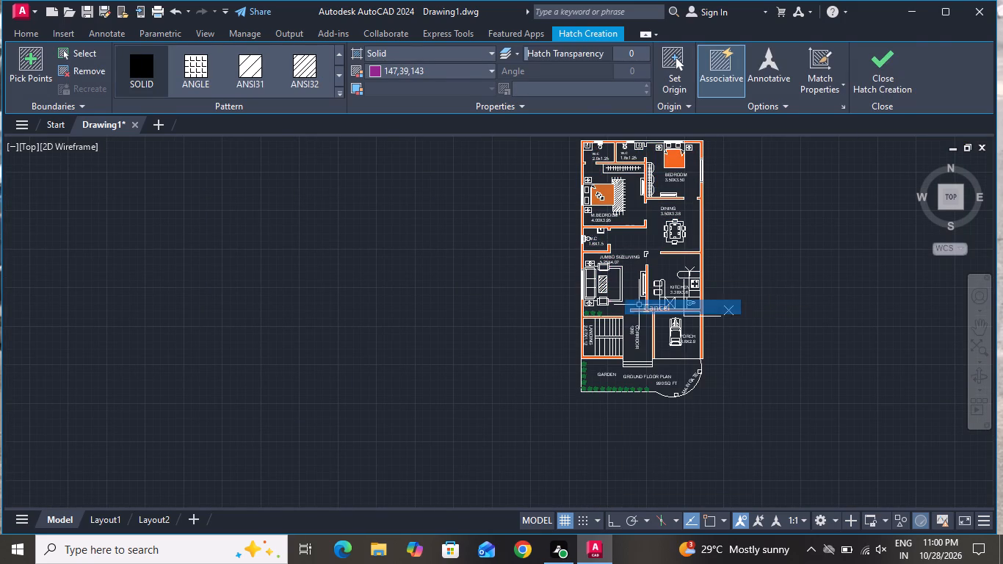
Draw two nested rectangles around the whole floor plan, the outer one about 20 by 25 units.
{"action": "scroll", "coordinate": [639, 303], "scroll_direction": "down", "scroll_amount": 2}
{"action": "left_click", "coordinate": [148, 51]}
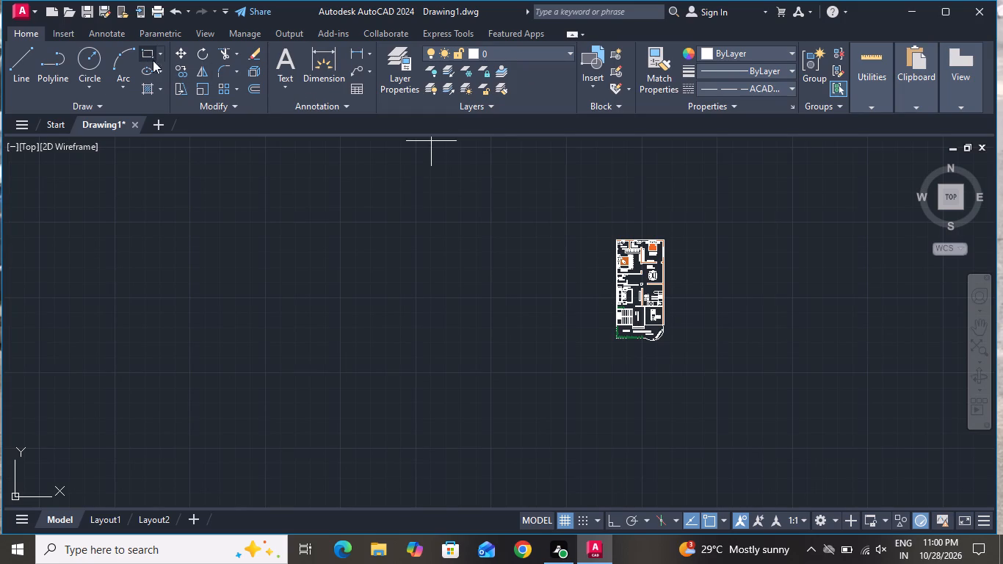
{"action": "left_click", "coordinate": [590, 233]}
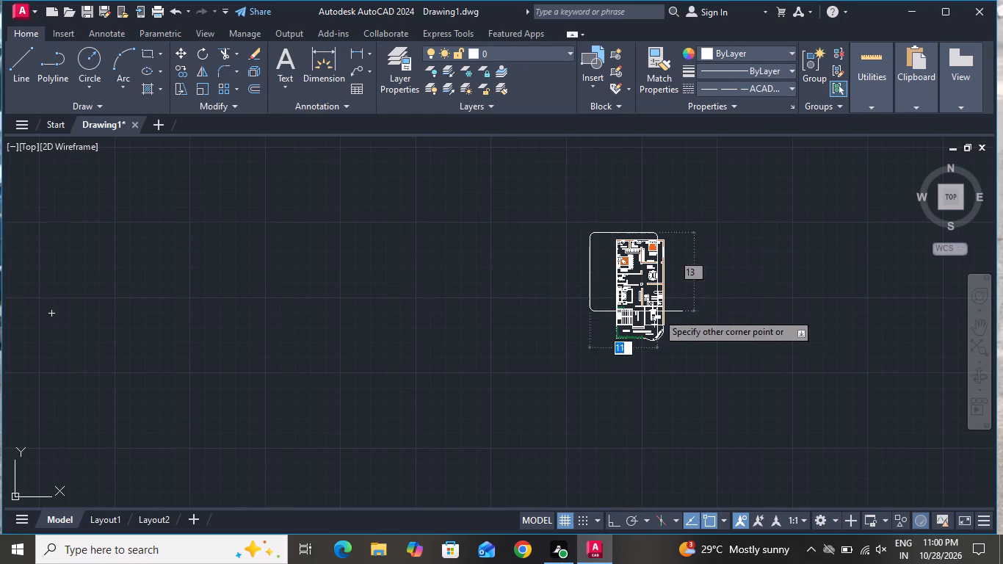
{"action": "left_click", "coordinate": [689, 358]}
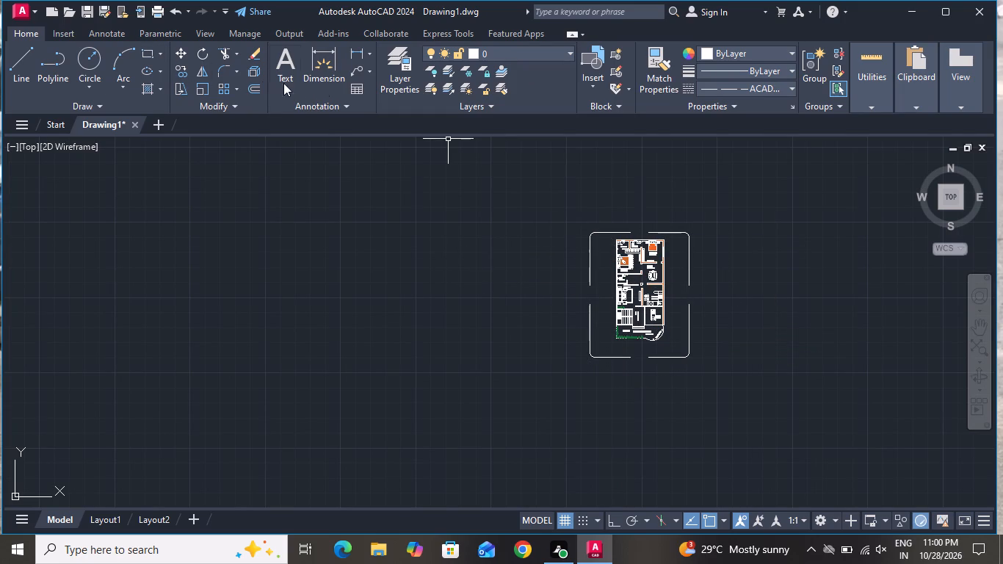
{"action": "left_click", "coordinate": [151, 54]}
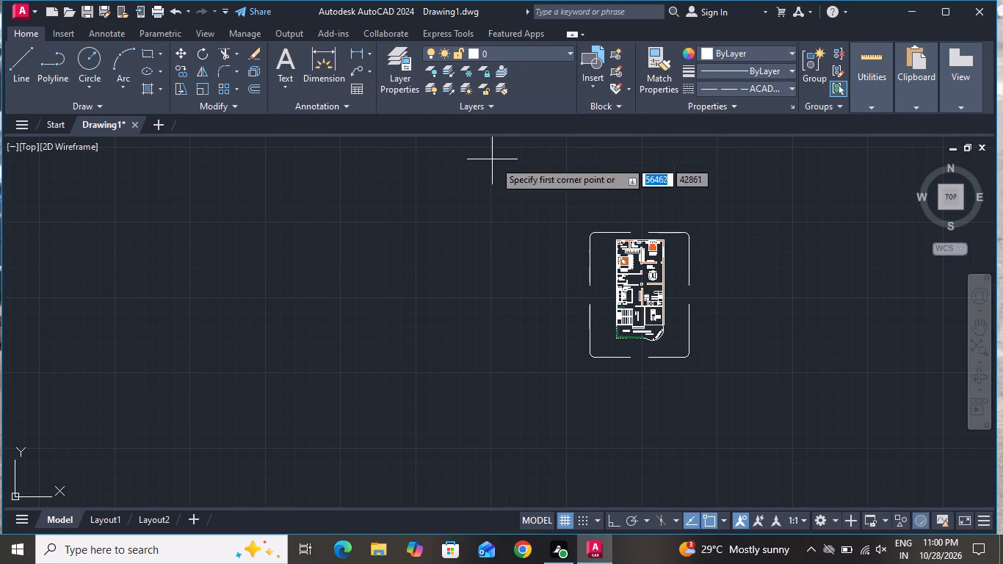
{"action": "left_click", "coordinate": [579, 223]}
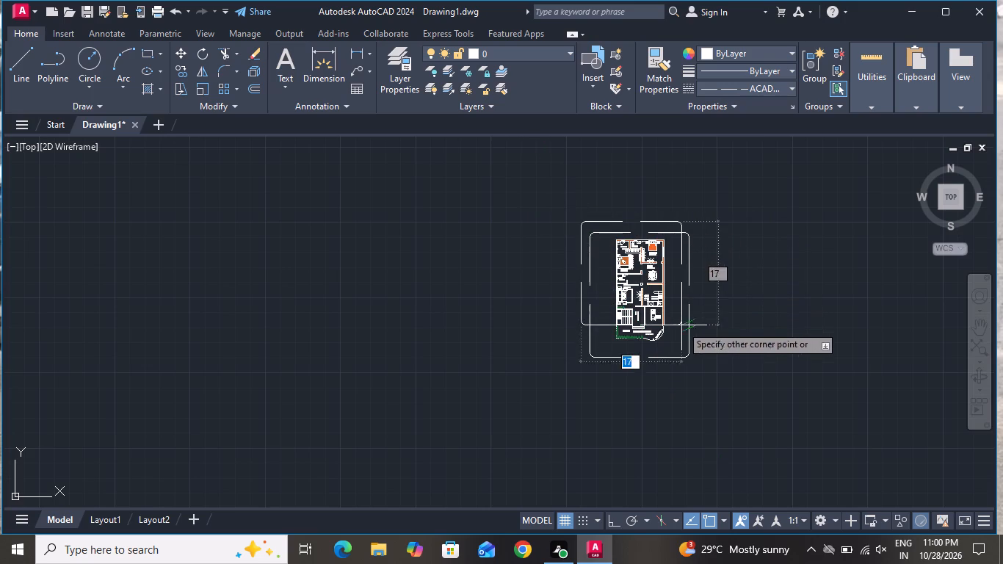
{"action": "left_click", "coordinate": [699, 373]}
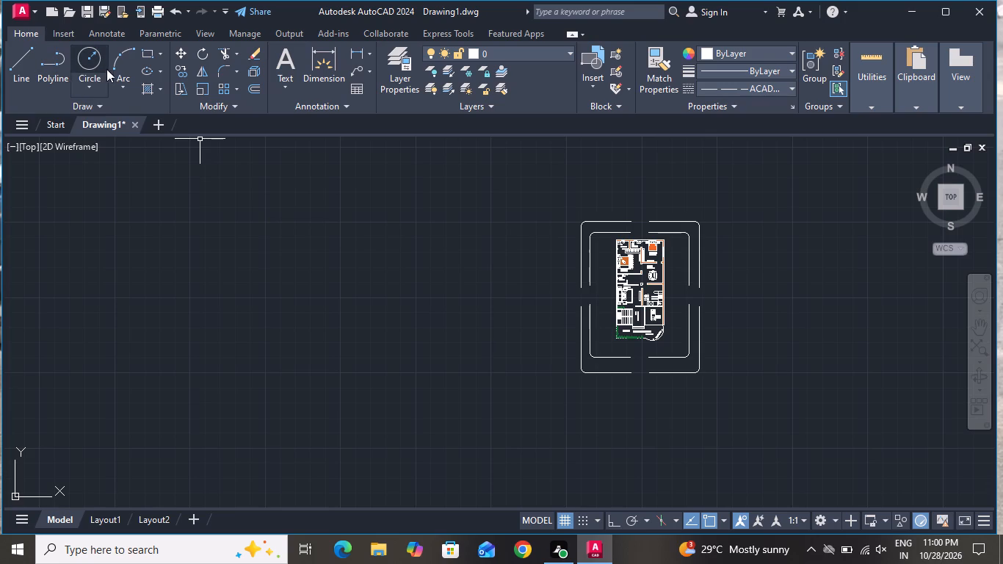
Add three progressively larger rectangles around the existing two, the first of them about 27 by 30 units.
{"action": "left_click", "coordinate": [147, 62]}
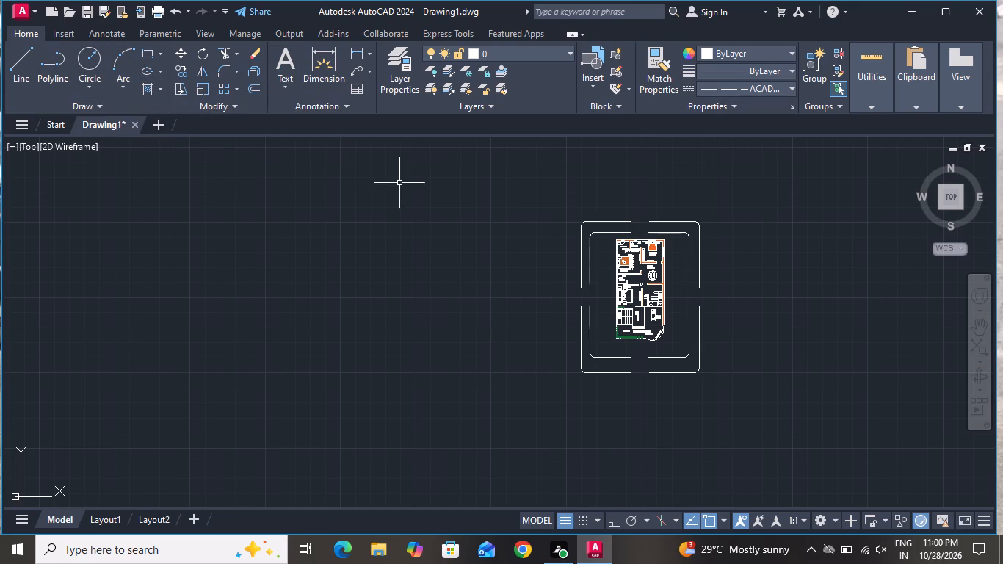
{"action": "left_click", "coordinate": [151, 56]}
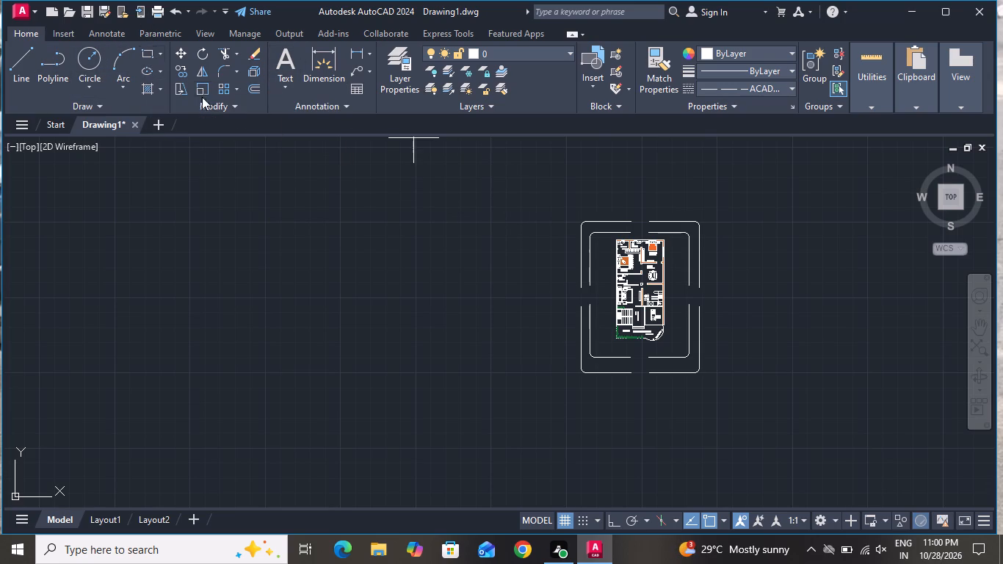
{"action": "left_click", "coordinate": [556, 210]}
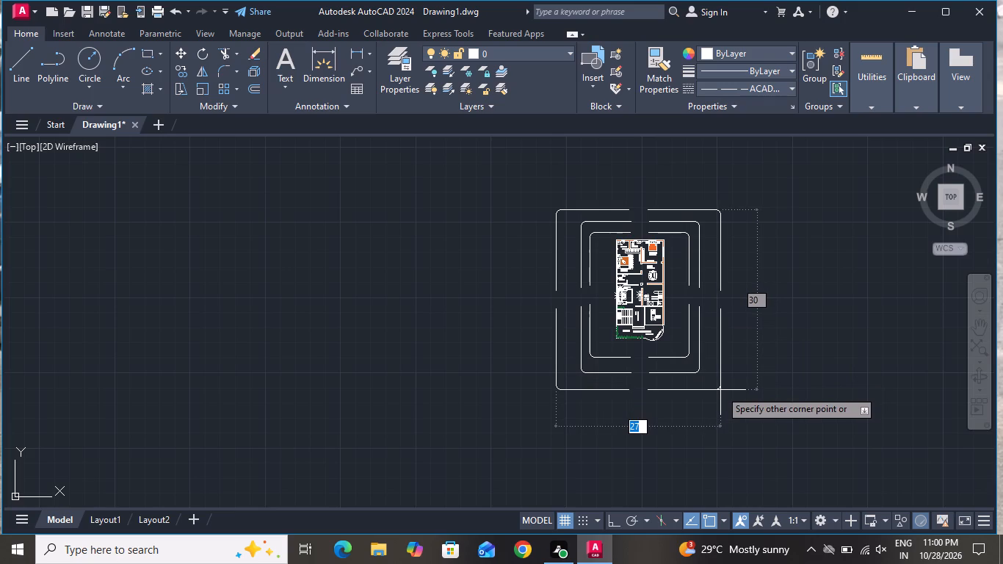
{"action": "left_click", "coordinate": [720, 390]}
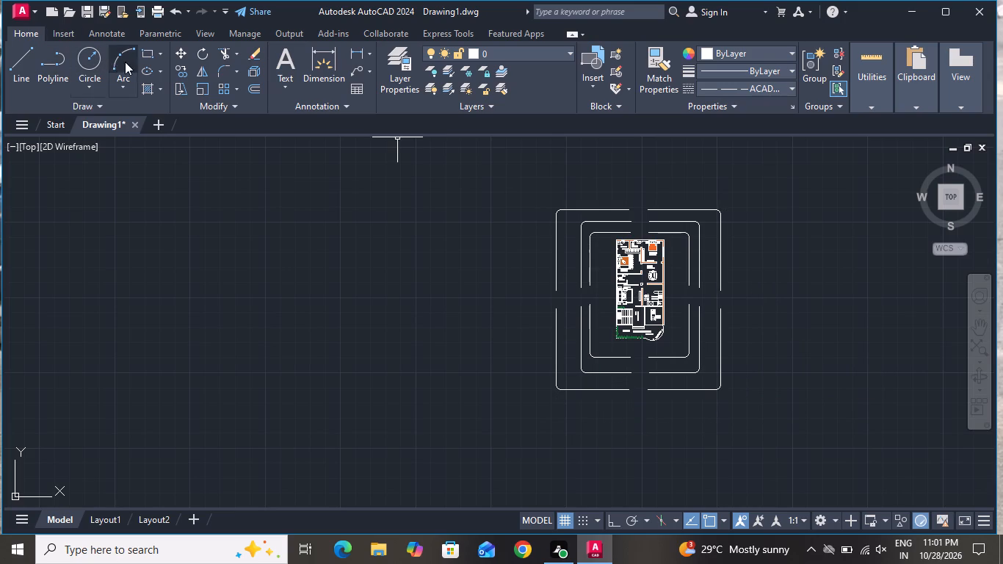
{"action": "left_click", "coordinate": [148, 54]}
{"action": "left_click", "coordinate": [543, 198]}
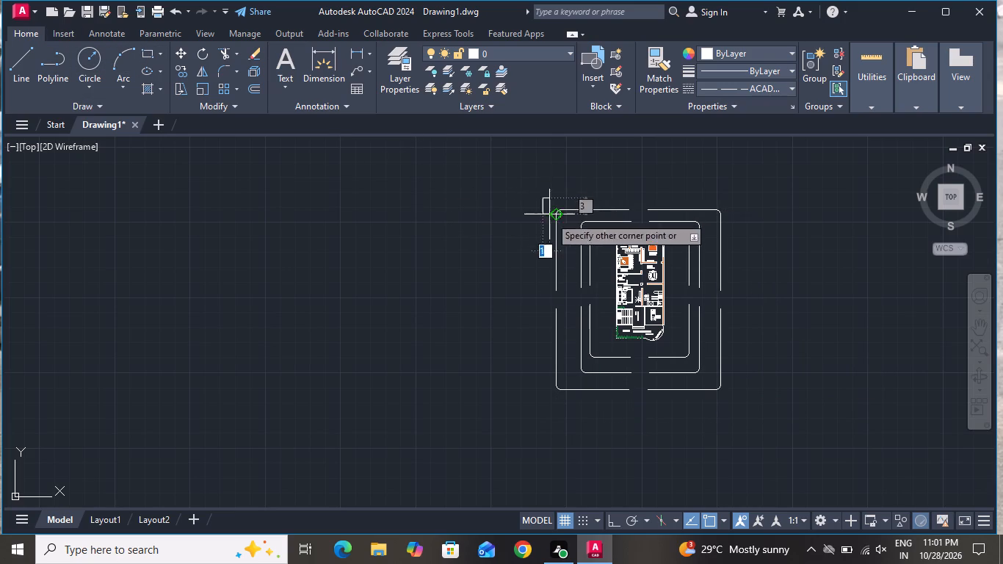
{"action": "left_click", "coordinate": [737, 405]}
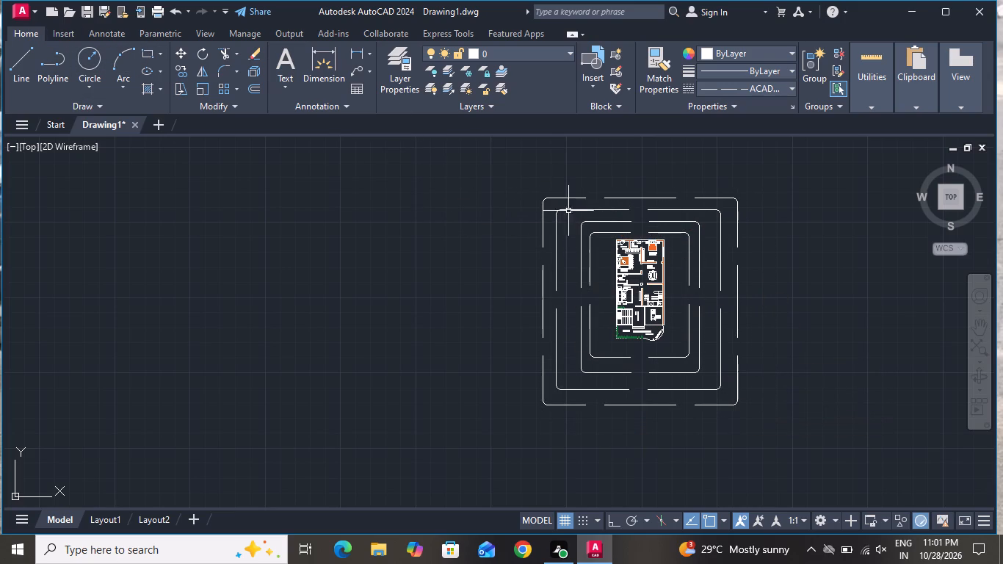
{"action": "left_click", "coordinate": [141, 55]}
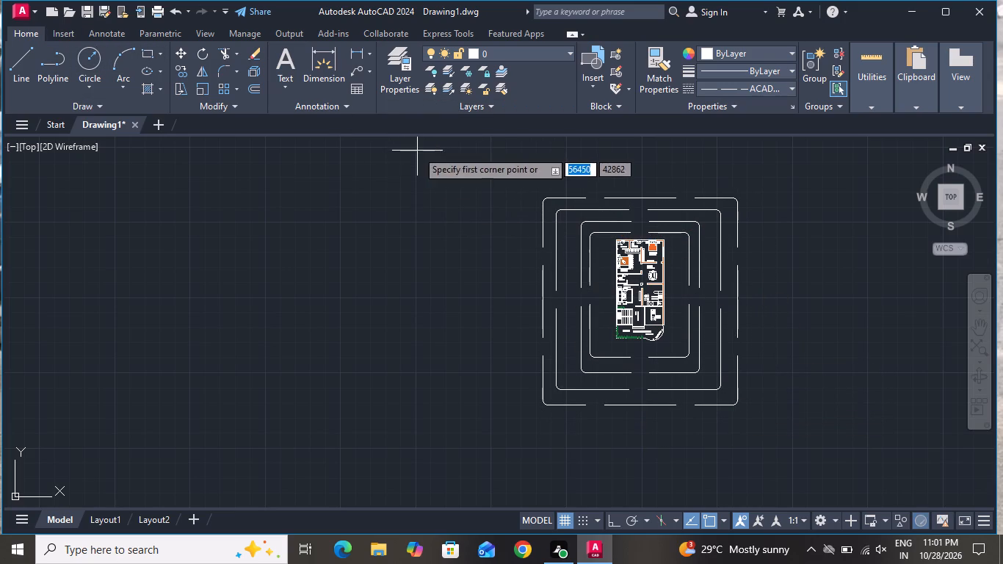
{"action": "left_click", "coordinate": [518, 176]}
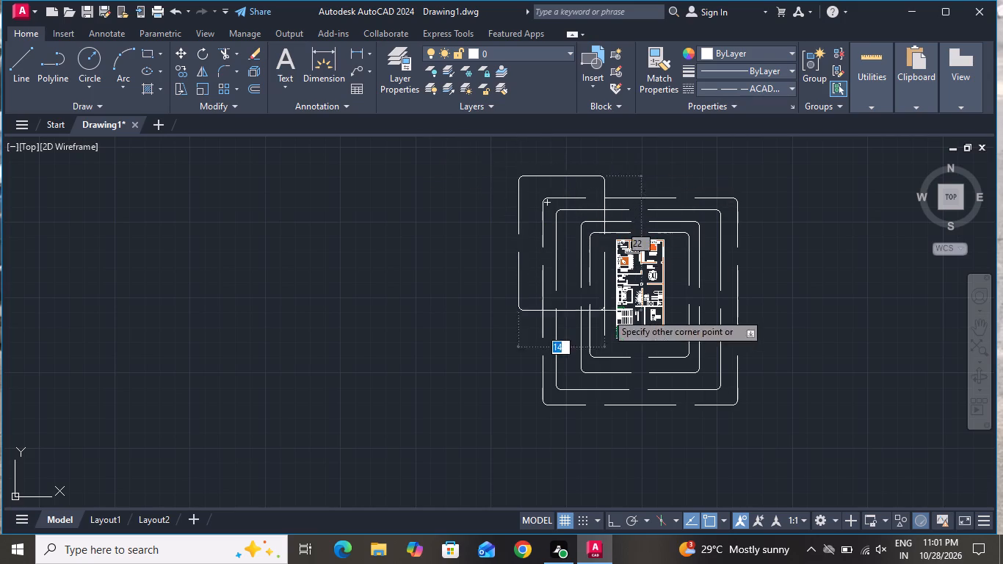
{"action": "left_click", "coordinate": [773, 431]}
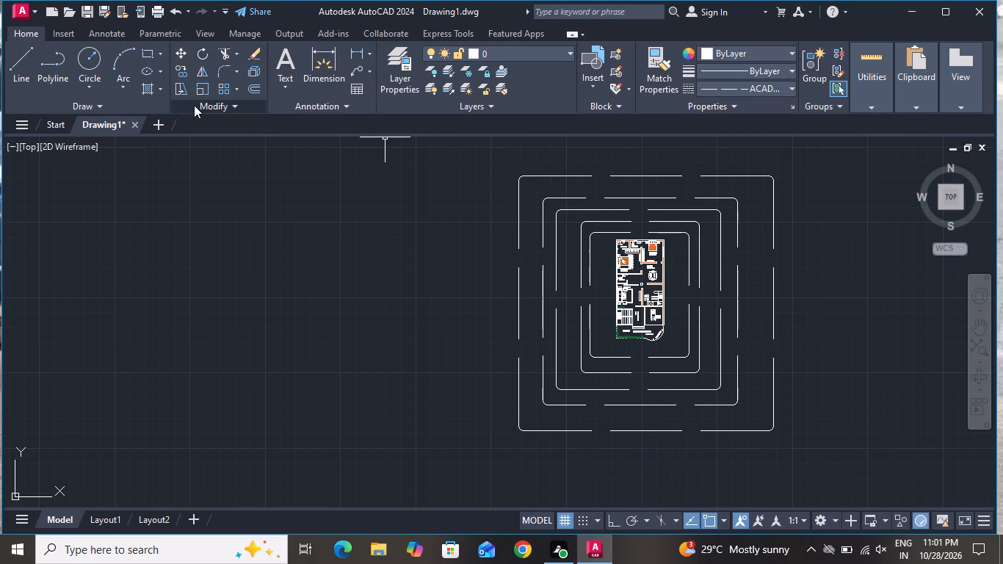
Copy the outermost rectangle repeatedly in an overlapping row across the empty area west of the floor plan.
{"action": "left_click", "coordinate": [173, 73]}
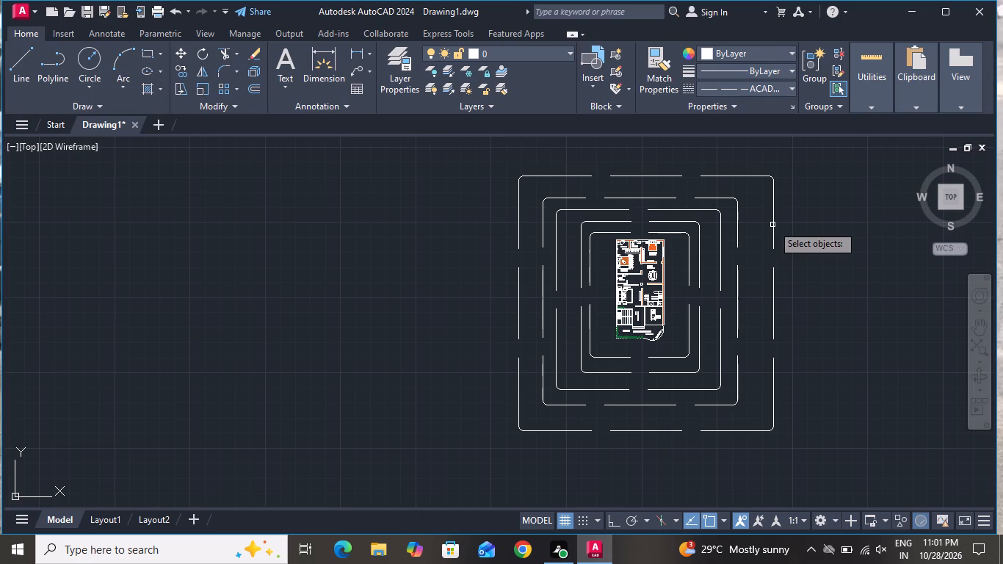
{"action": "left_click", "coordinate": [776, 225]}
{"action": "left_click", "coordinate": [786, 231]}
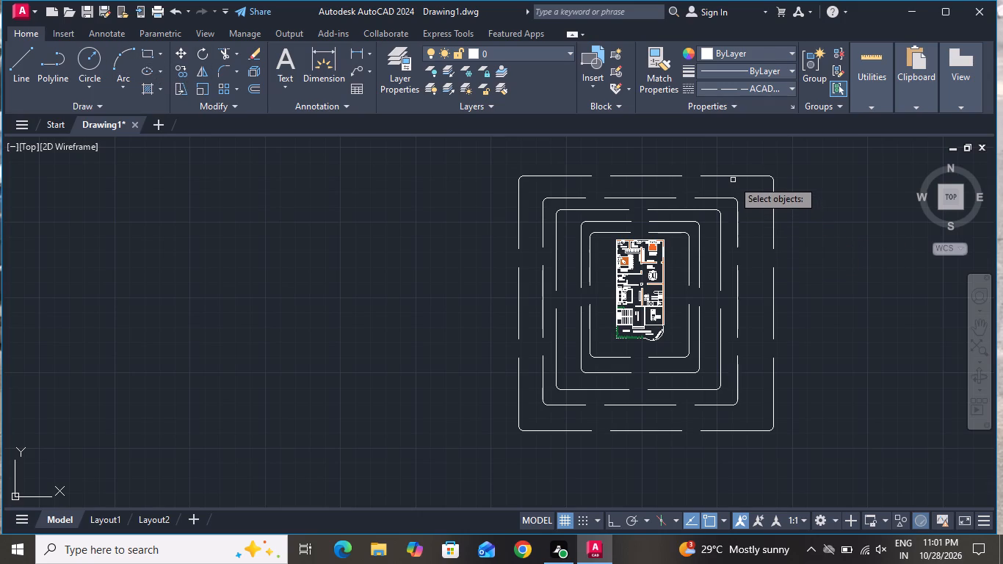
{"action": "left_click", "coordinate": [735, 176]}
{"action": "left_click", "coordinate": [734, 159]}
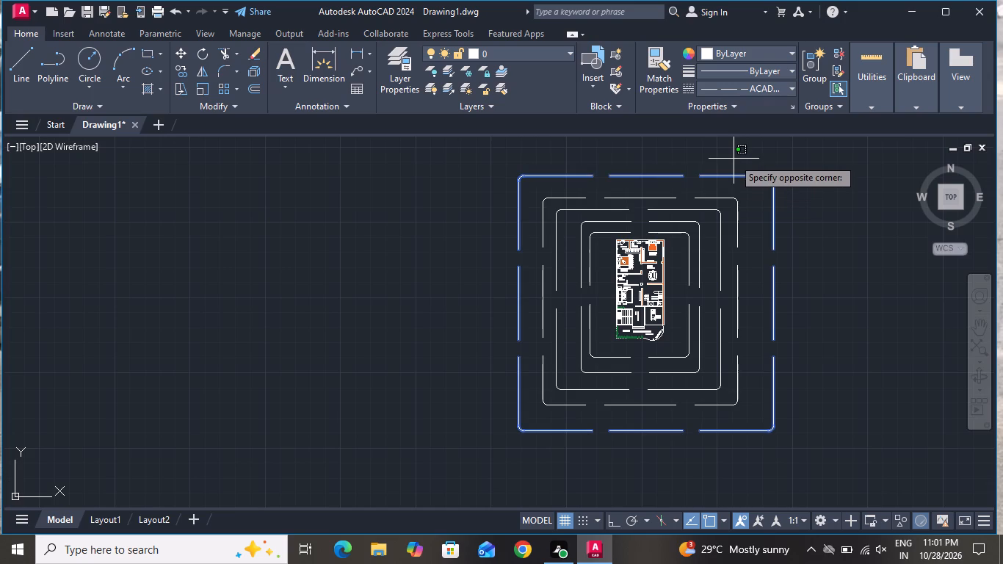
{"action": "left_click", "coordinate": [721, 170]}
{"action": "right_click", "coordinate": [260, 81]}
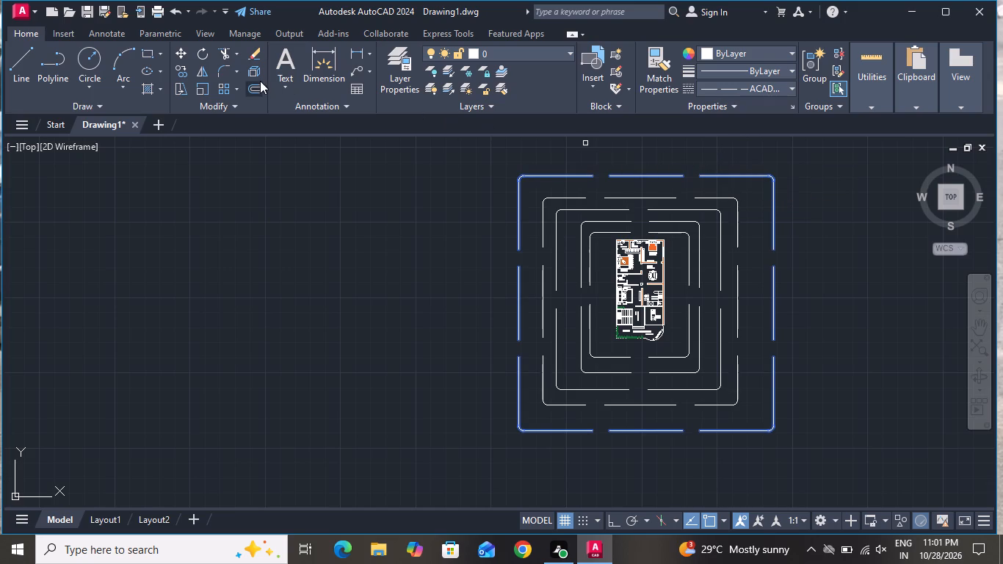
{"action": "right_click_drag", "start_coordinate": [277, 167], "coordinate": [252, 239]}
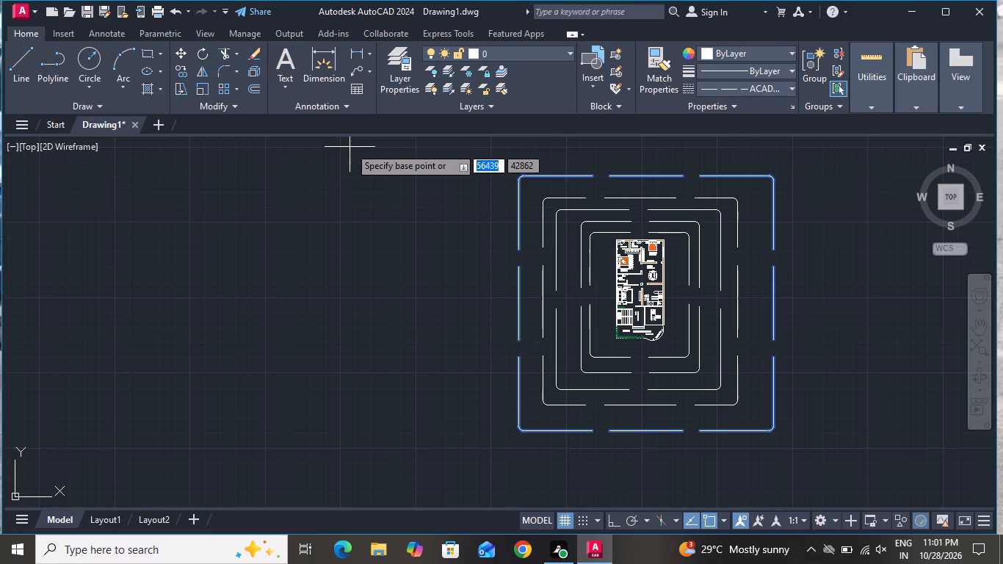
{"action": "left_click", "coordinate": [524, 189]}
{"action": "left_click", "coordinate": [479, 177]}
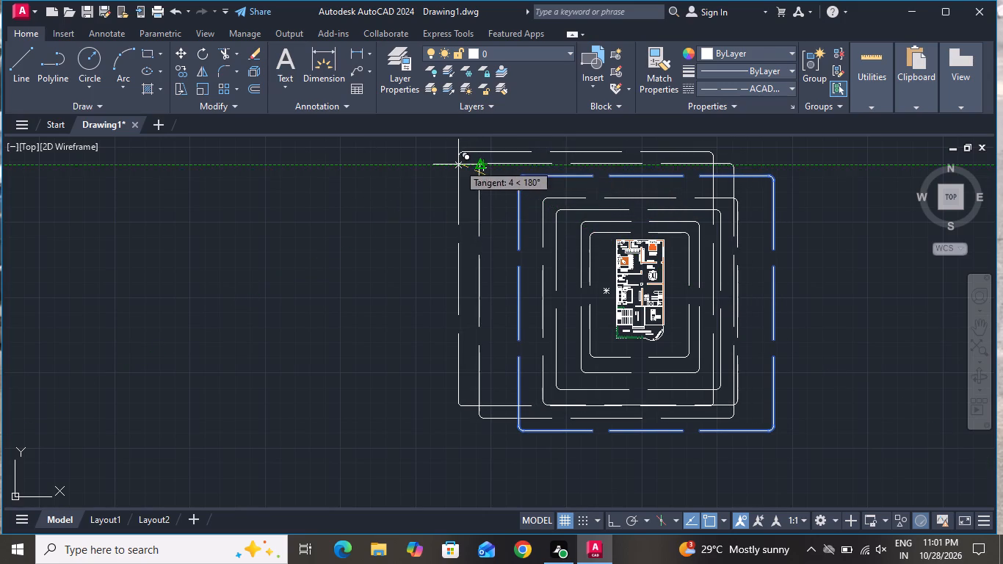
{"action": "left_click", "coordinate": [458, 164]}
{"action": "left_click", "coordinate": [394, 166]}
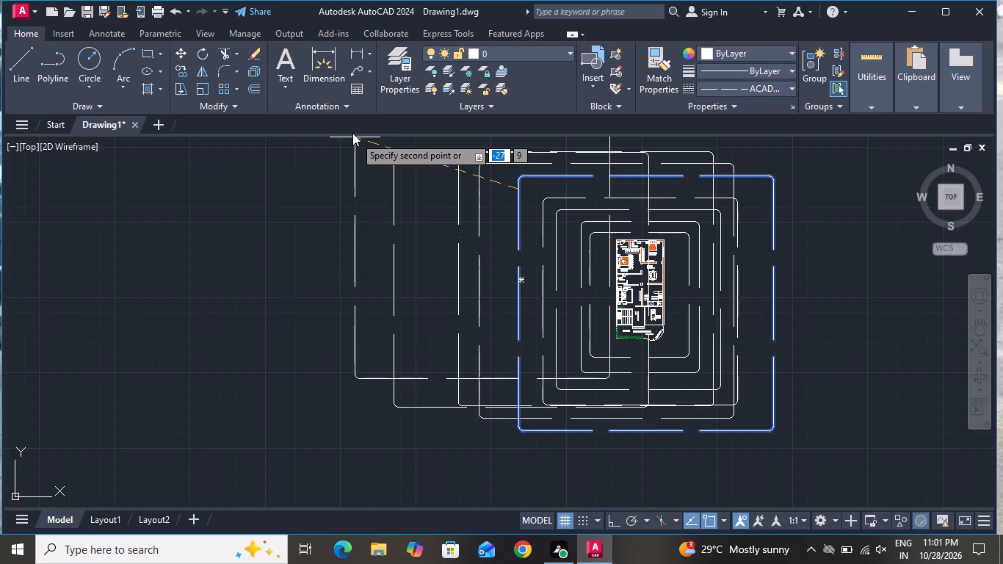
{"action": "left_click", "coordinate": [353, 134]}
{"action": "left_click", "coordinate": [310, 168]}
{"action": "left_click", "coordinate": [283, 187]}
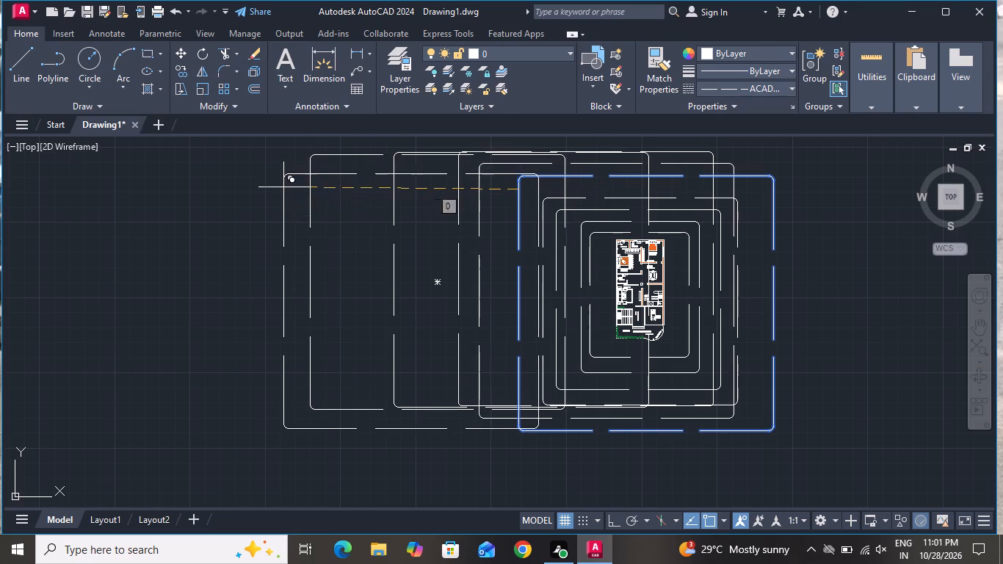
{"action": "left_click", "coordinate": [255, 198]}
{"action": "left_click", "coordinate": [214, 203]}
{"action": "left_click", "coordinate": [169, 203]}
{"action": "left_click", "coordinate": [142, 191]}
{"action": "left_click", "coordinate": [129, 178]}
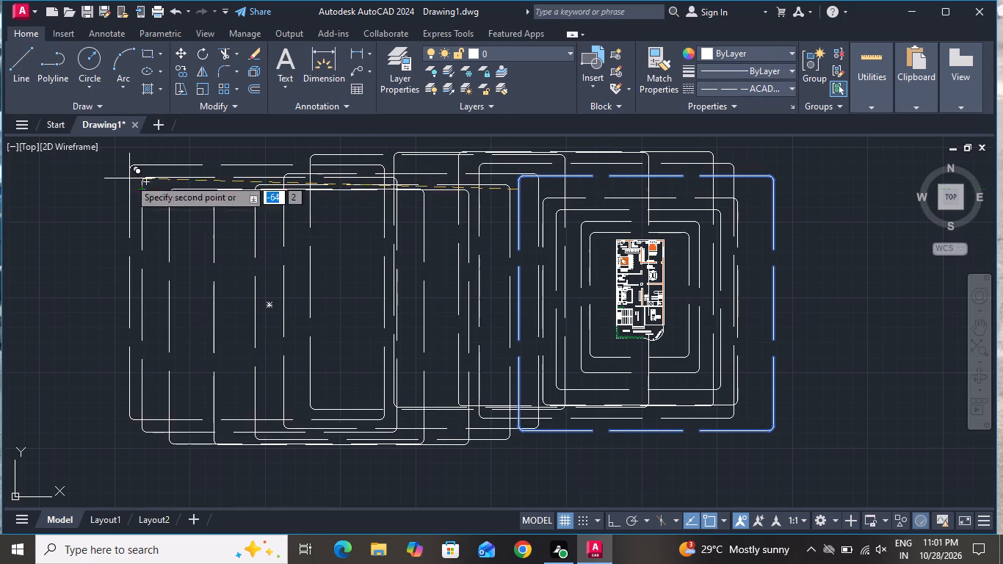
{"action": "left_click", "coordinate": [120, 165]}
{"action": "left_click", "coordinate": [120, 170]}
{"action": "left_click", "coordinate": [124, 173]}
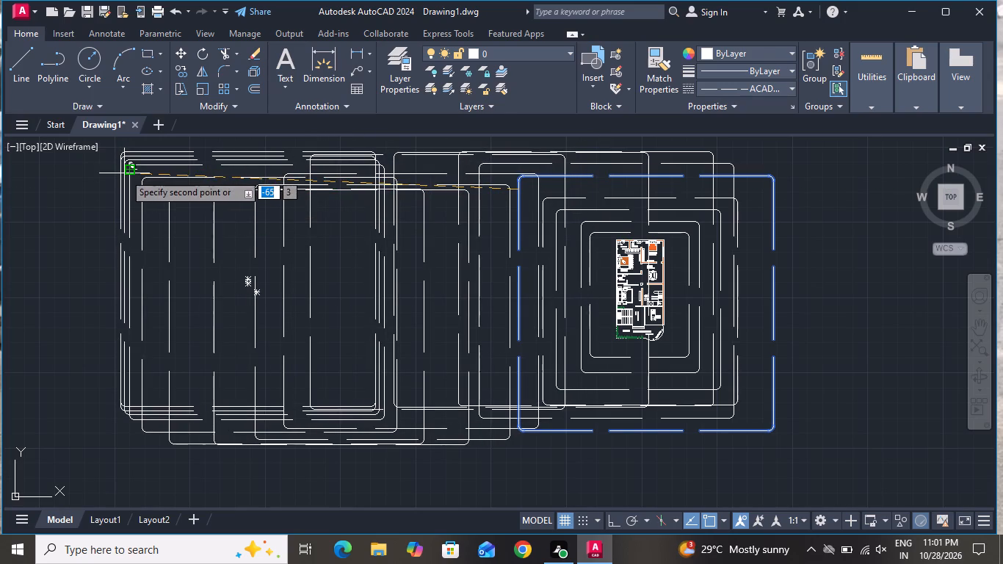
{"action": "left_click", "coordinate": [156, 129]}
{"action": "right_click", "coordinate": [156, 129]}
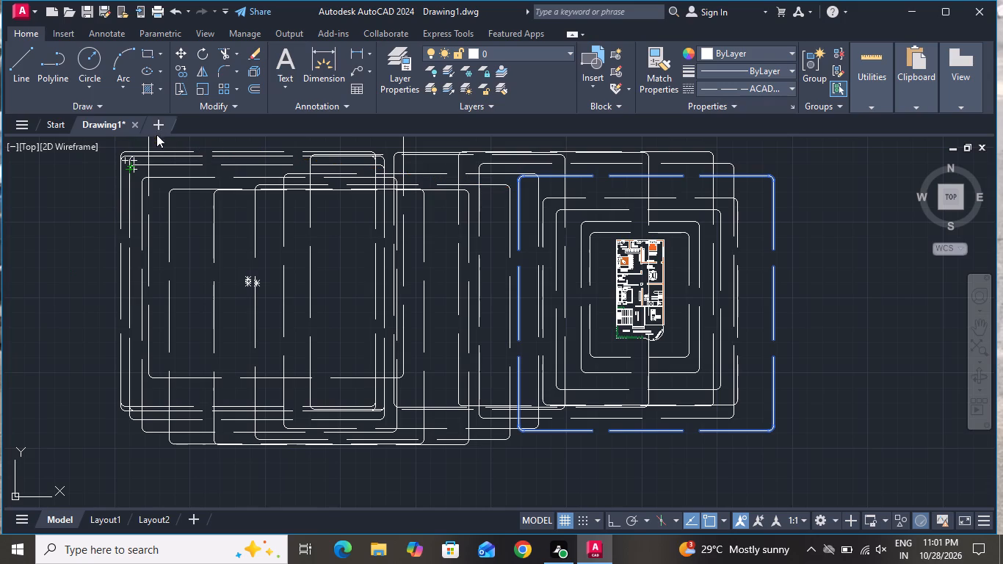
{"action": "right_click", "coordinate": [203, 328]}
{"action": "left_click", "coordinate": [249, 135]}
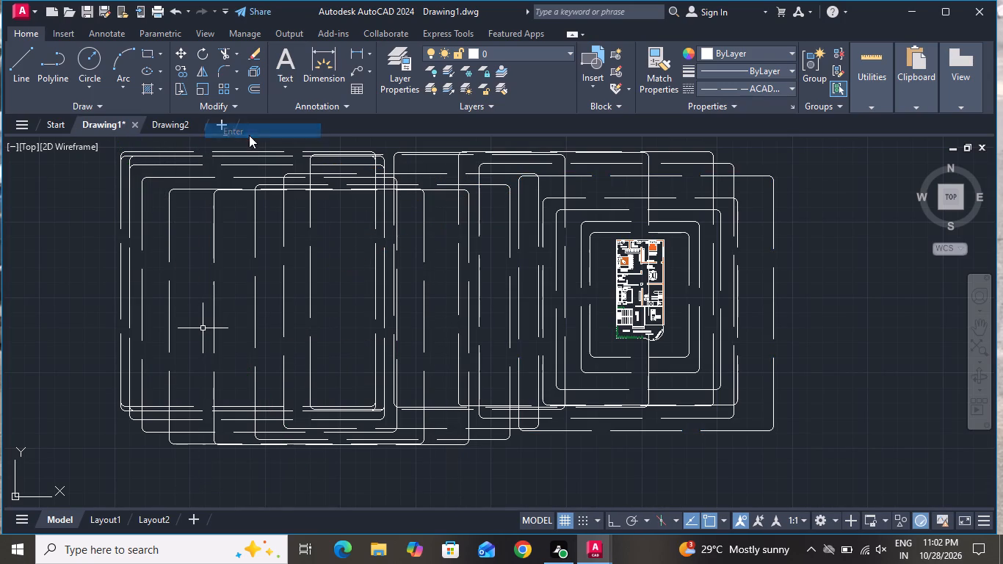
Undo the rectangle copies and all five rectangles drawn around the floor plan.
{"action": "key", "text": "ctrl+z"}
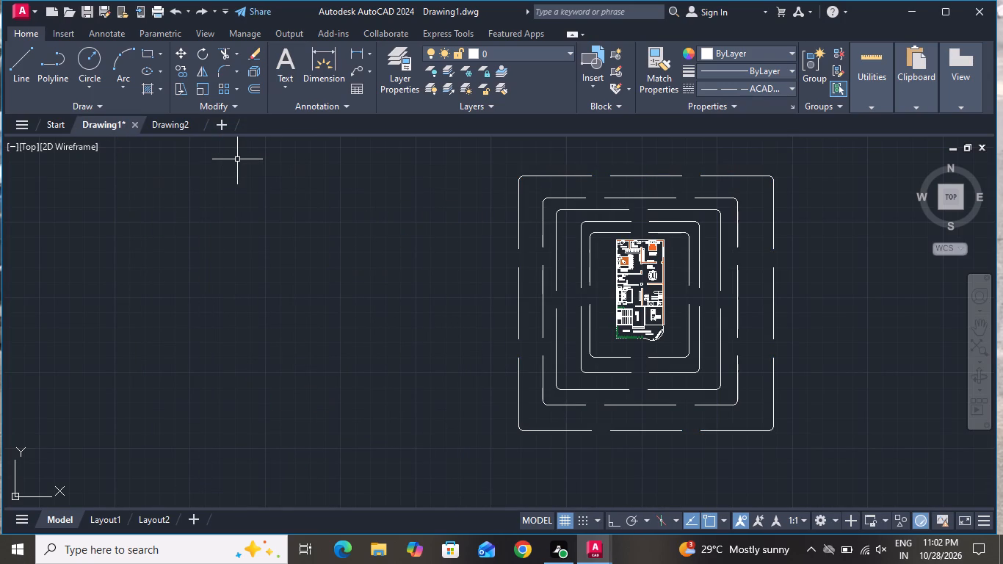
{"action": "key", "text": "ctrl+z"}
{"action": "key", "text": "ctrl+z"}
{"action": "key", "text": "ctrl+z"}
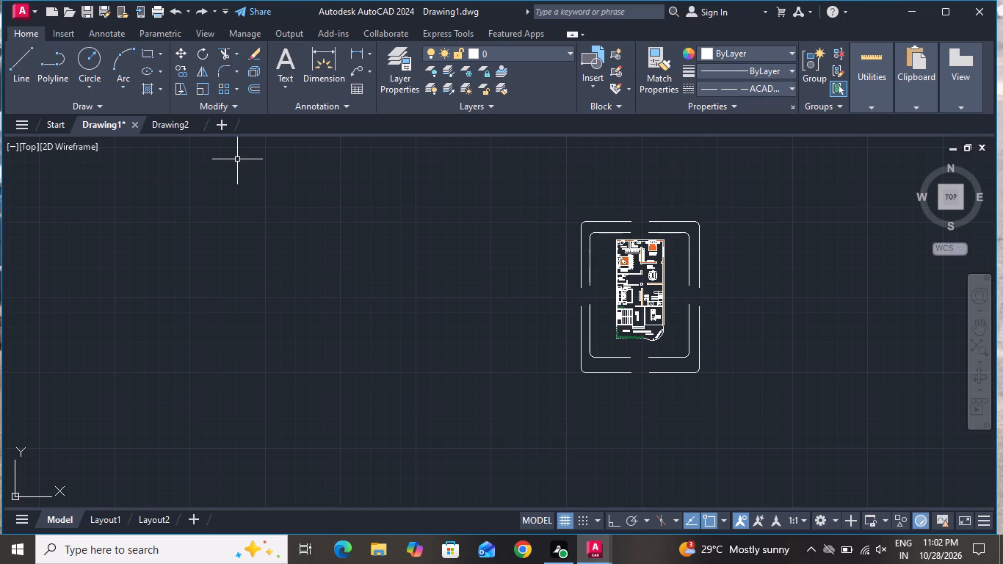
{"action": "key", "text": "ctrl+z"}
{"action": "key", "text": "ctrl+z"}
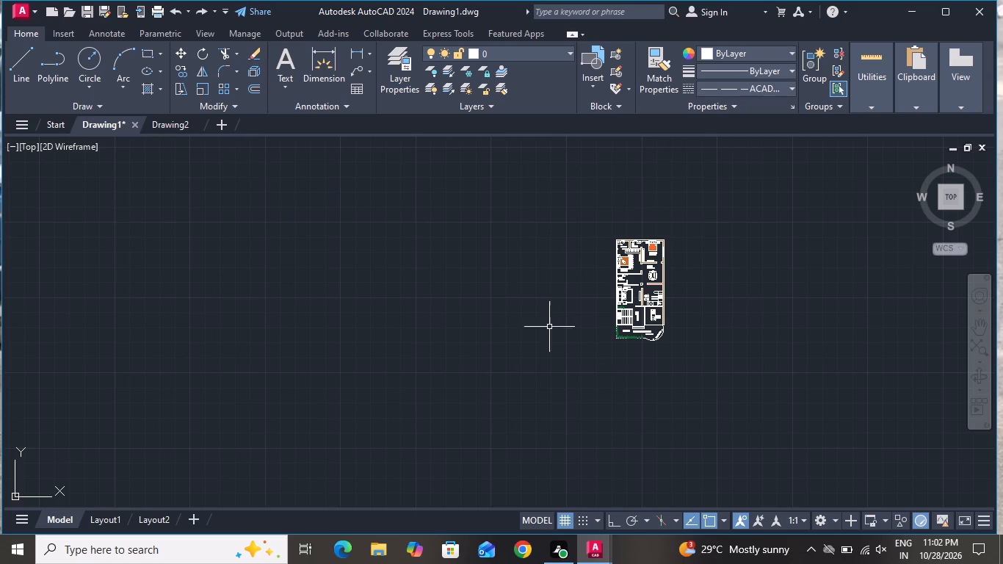
Save the floor plan drawing as Drawing11 in the AKSHA folder inside New folder on Local Disk (C:).
{"action": "scroll", "coordinate": [729, 308], "scroll_direction": "up", "scroll_amount": 2}
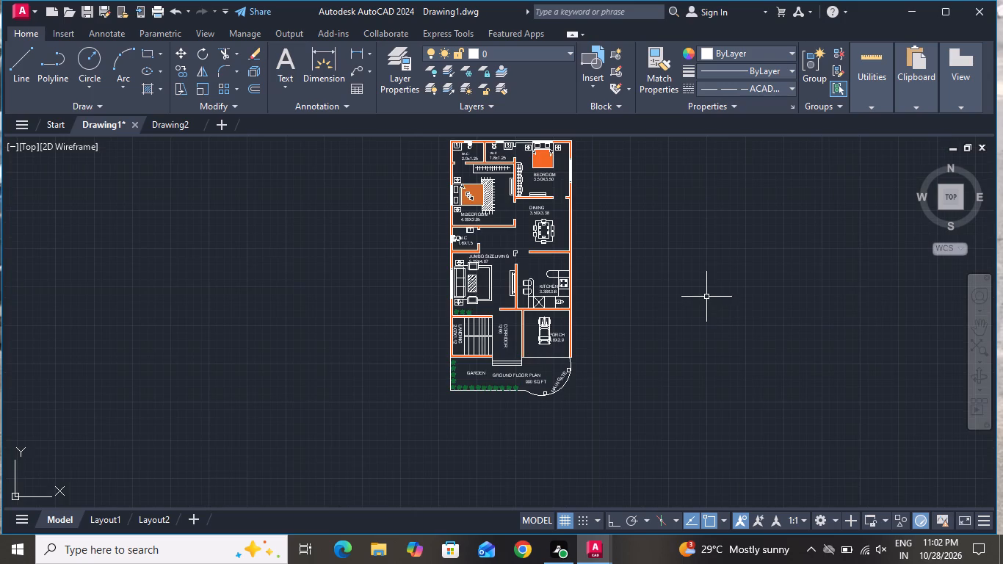
{"action": "key", "text": "ctrl+s"}
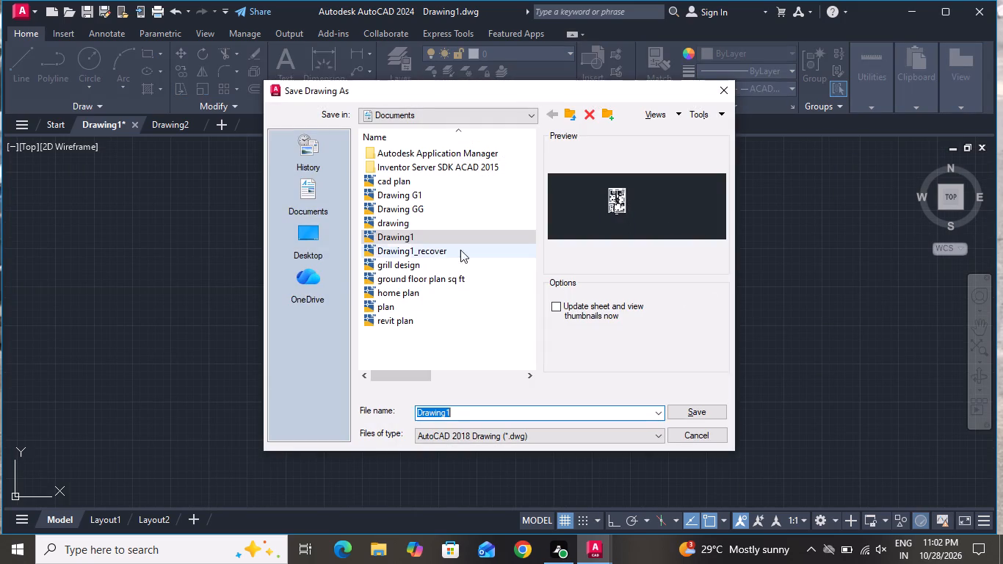
{"action": "double_click", "coordinate": [322, 243]}
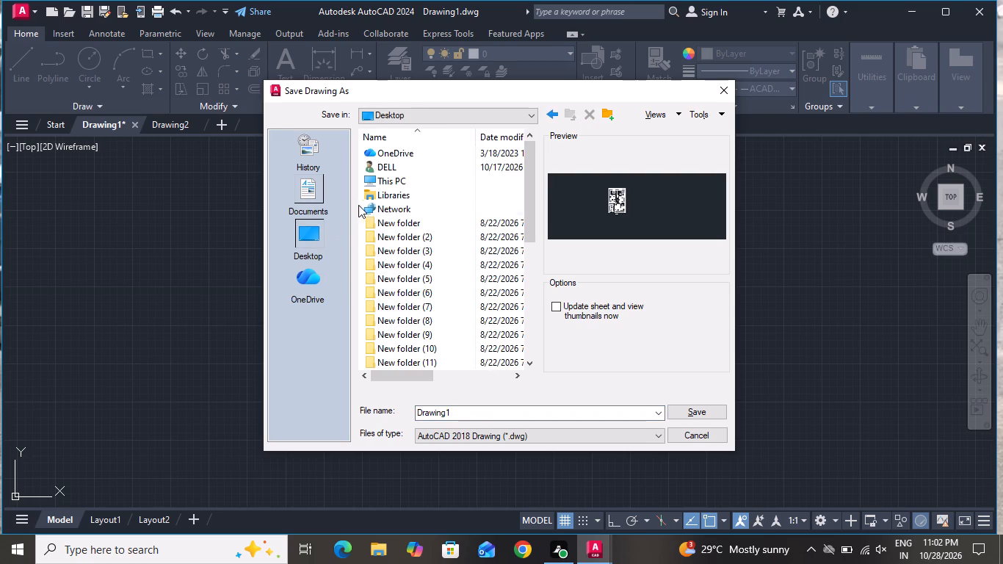
{"action": "double_click", "coordinate": [402, 183]}
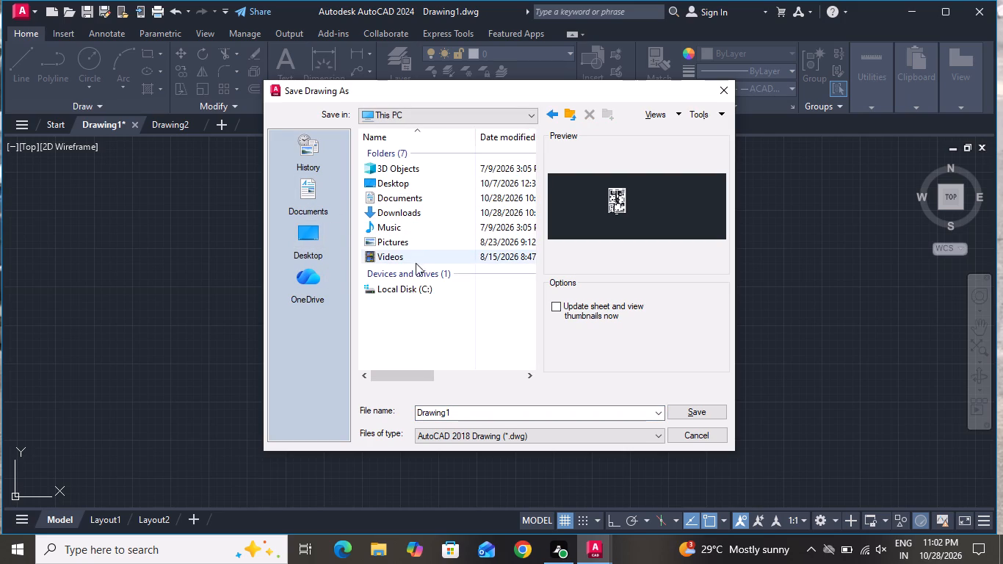
{"action": "double_click", "coordinate": [413, 288]}
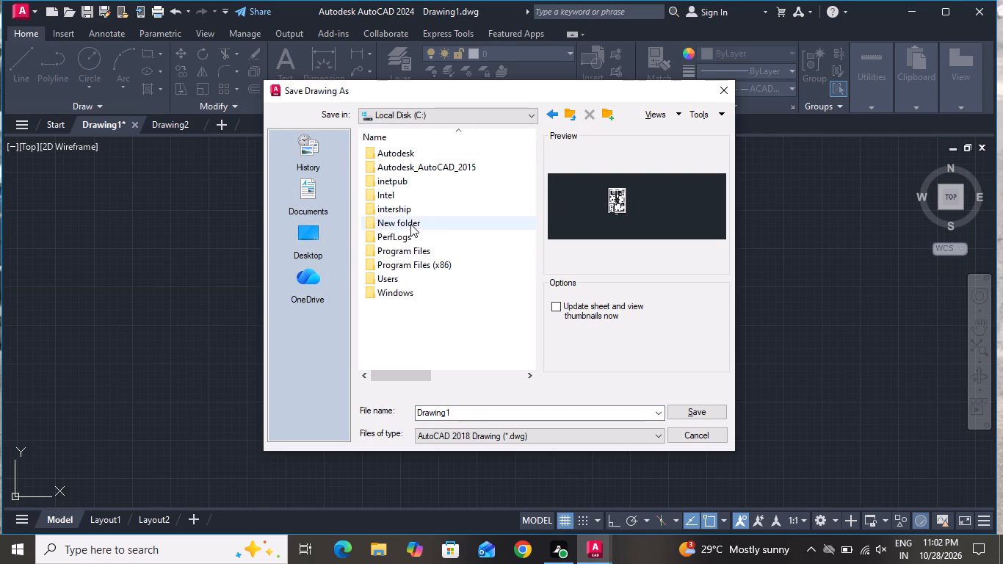
{"action": "double_click", "coordinate": [410, 223]}
{"action": "double_click", "coordinate": [407, 148]}
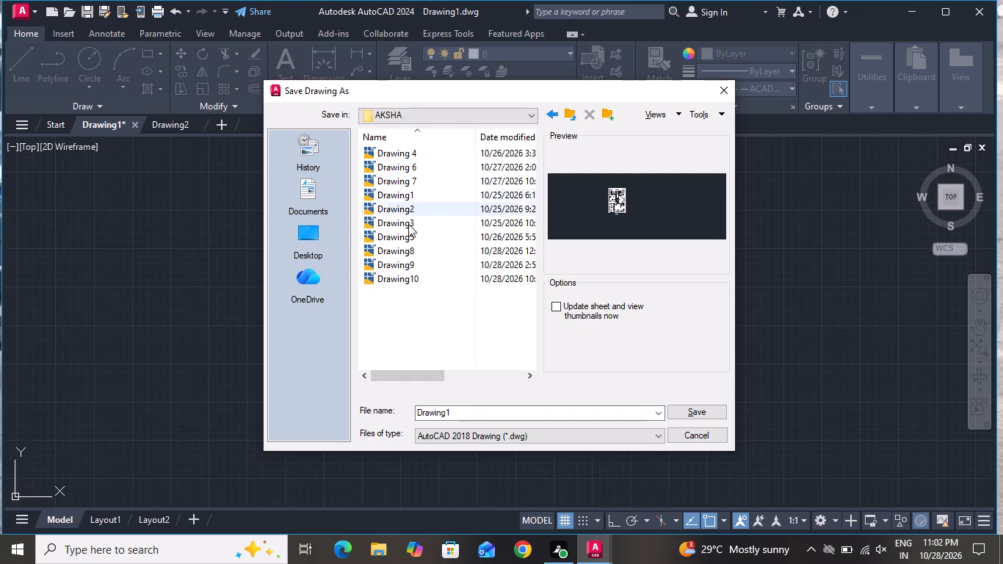
{"action": "left_click", "coordinate": [464, 417]}
{"action": "left_click", "coordinate": [464, 418]}
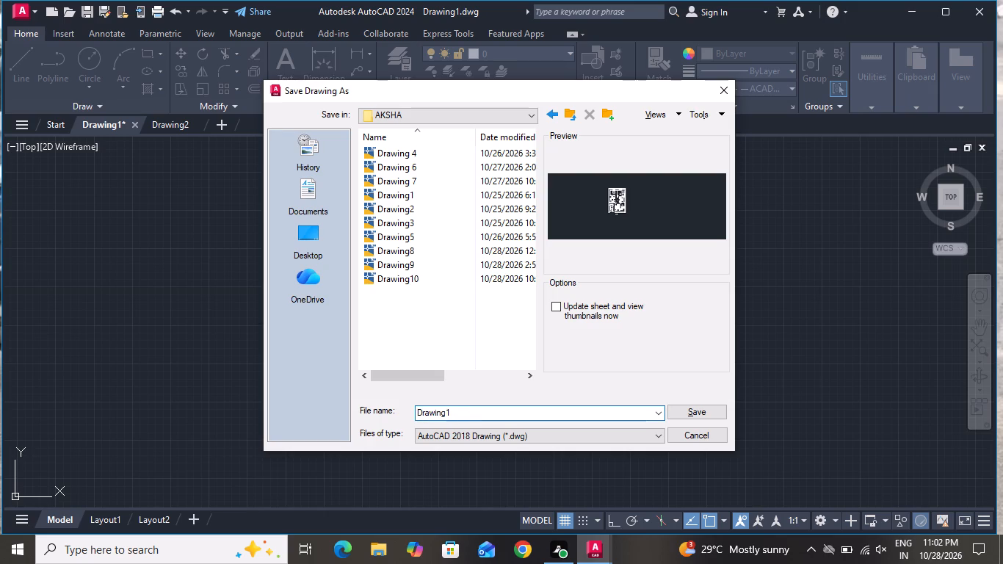
{"action": "key", "text": "BackSpace"}
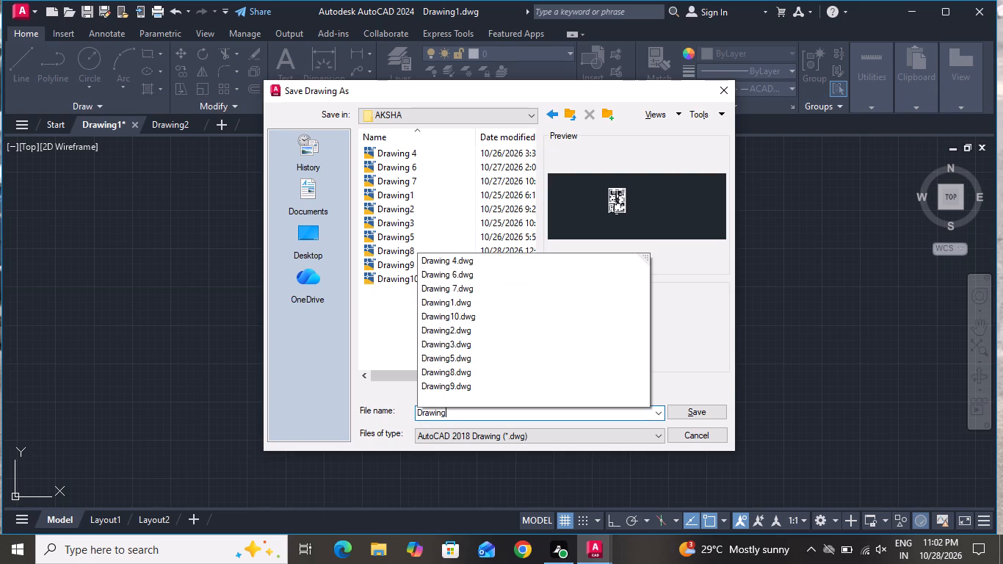
{"action": "key", "text": "1"}
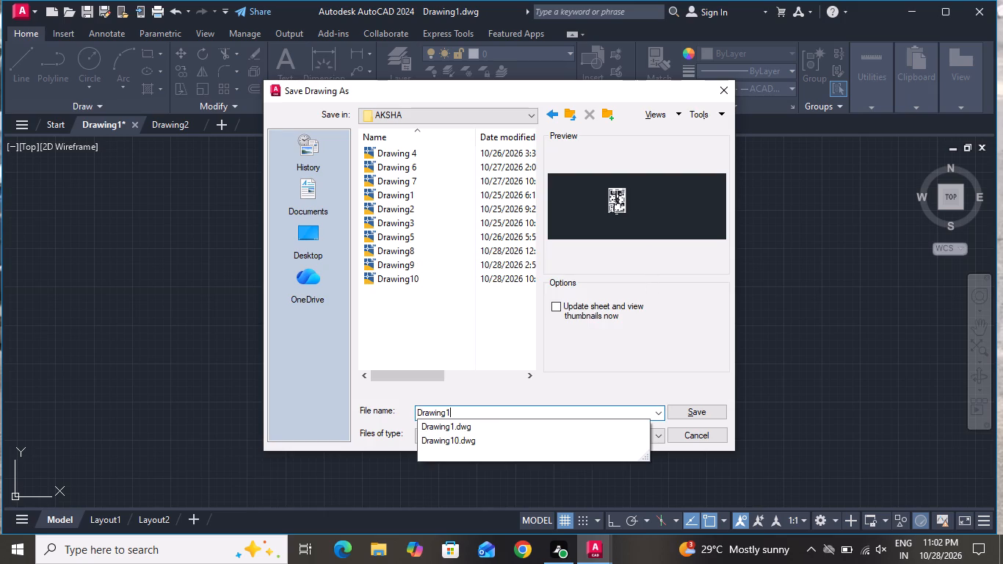
{"action": "key", "text": "1"}
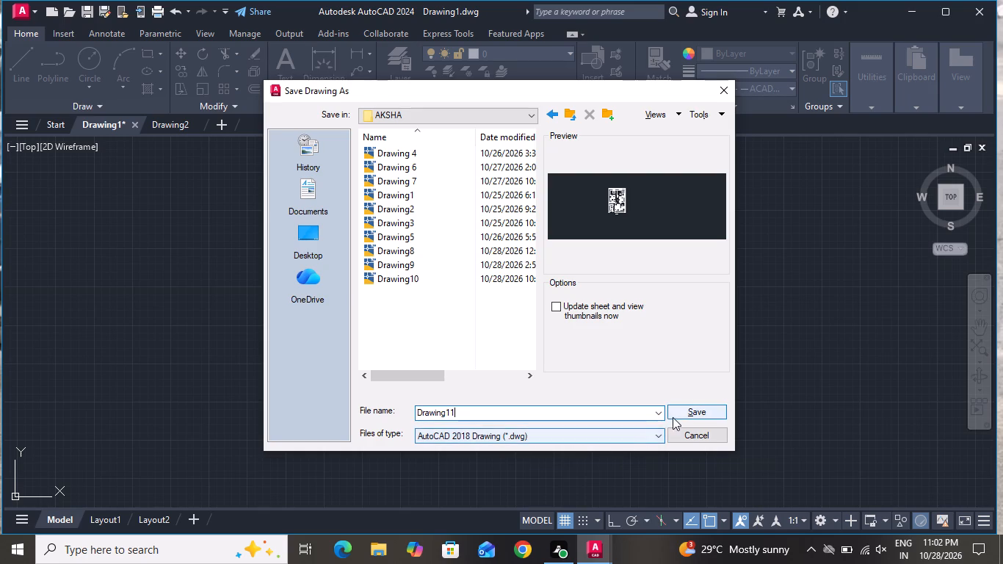
{"action": "left_click", "coordinate": [681, 413]}
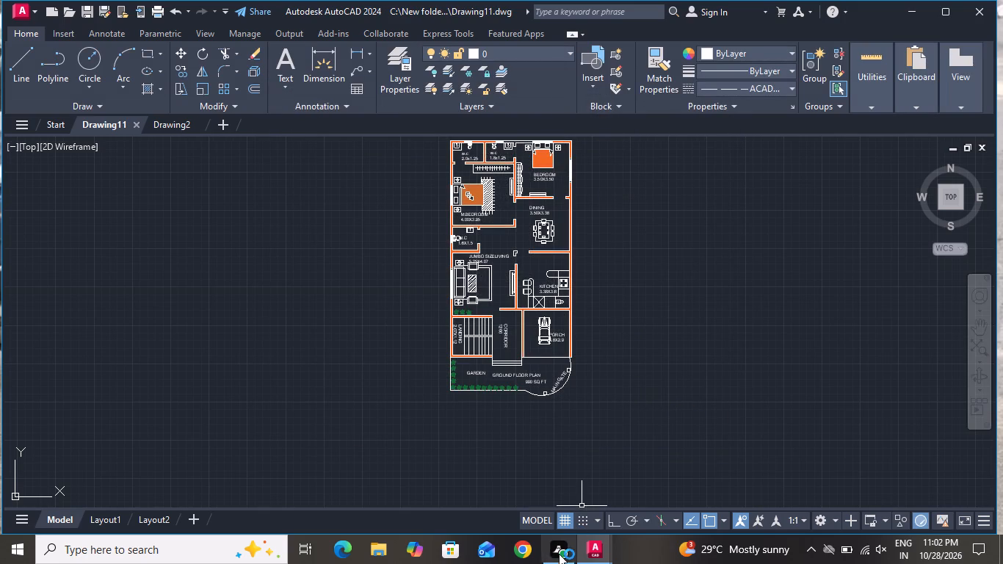
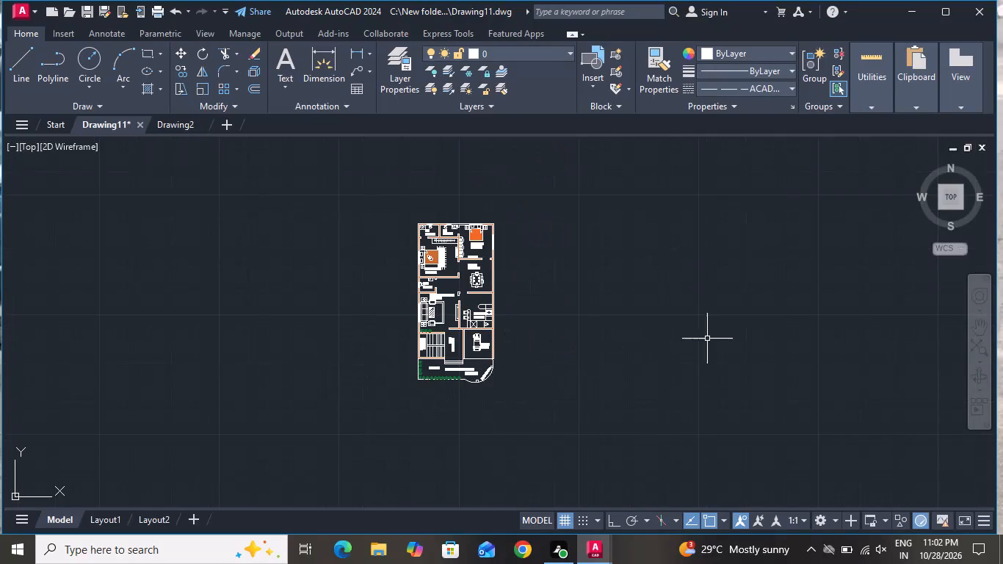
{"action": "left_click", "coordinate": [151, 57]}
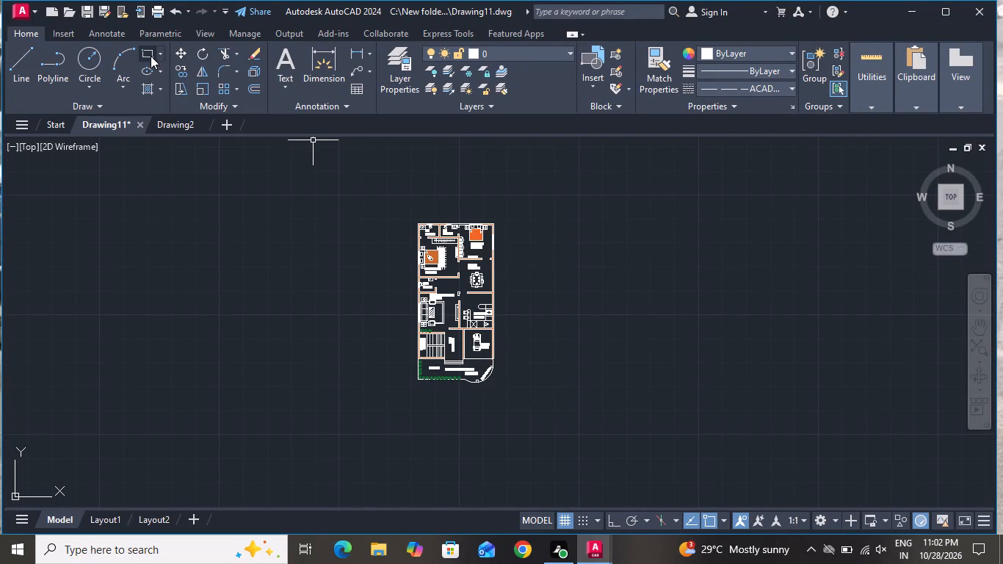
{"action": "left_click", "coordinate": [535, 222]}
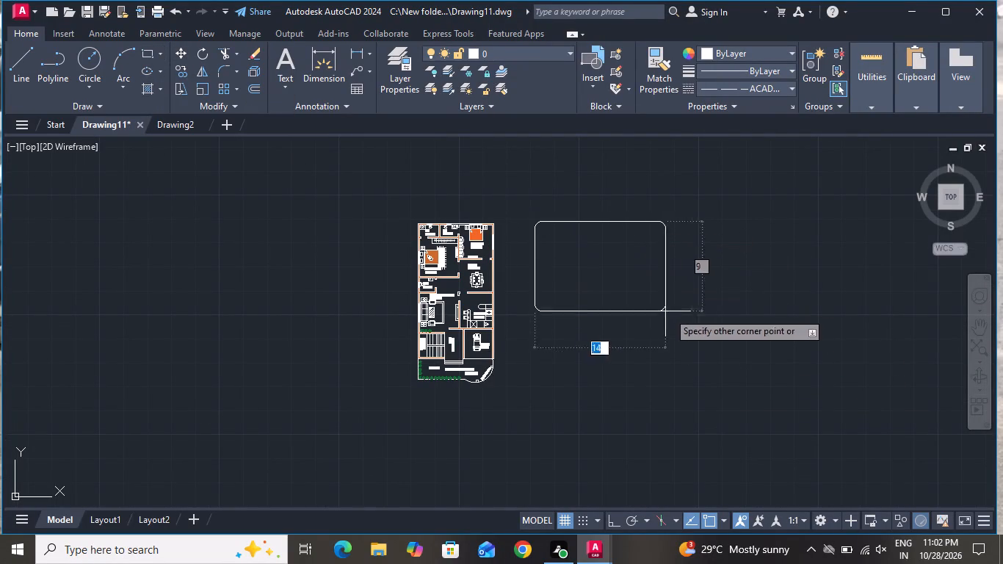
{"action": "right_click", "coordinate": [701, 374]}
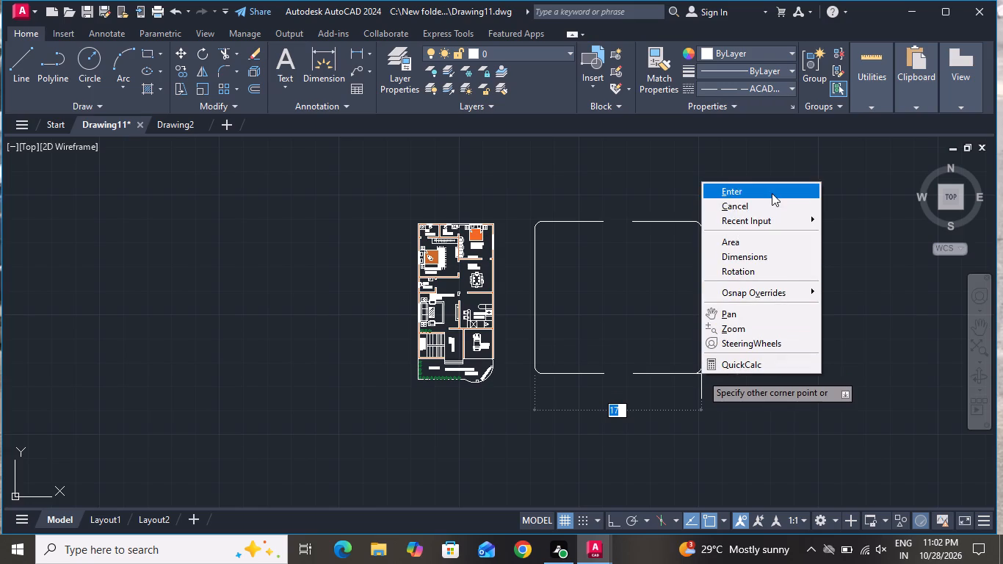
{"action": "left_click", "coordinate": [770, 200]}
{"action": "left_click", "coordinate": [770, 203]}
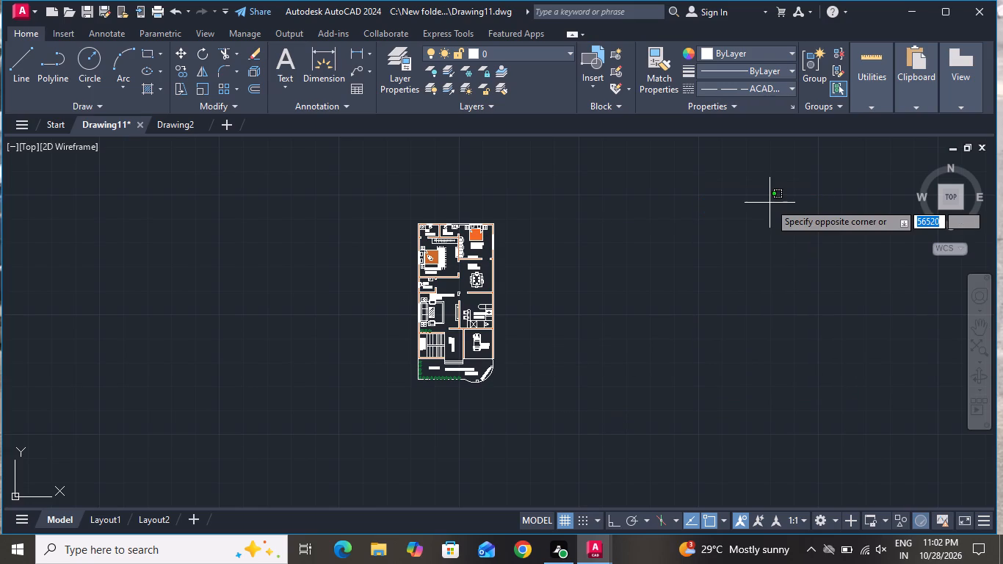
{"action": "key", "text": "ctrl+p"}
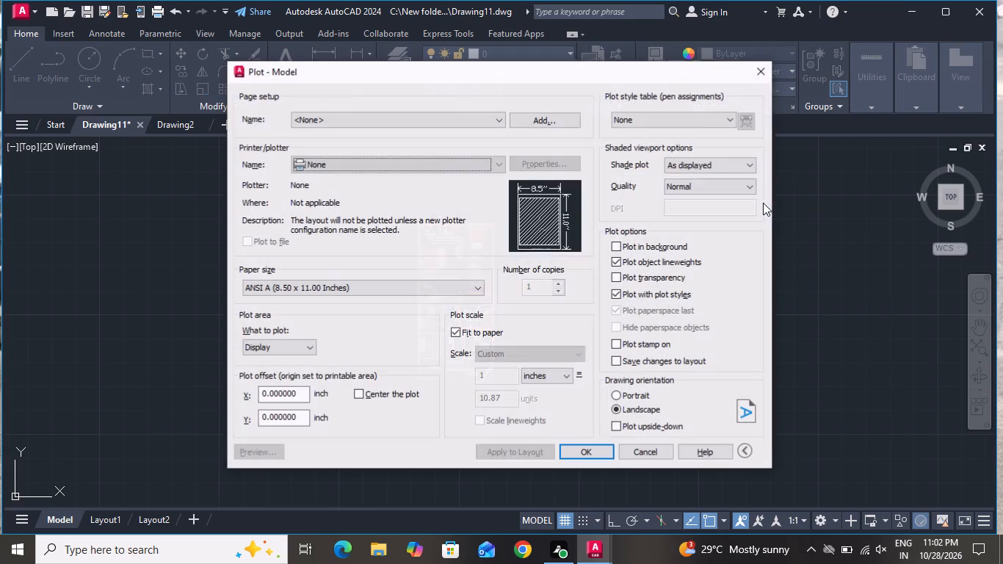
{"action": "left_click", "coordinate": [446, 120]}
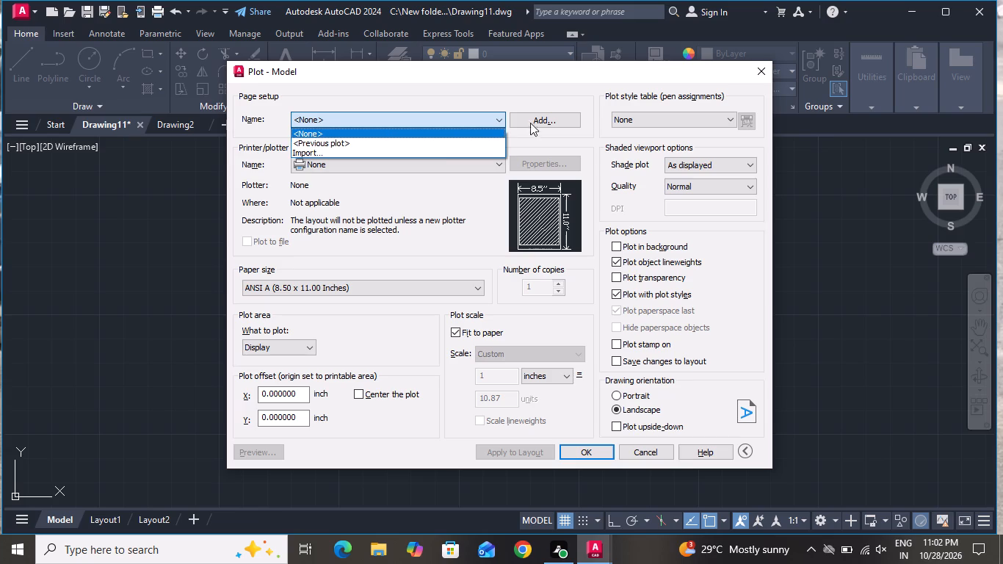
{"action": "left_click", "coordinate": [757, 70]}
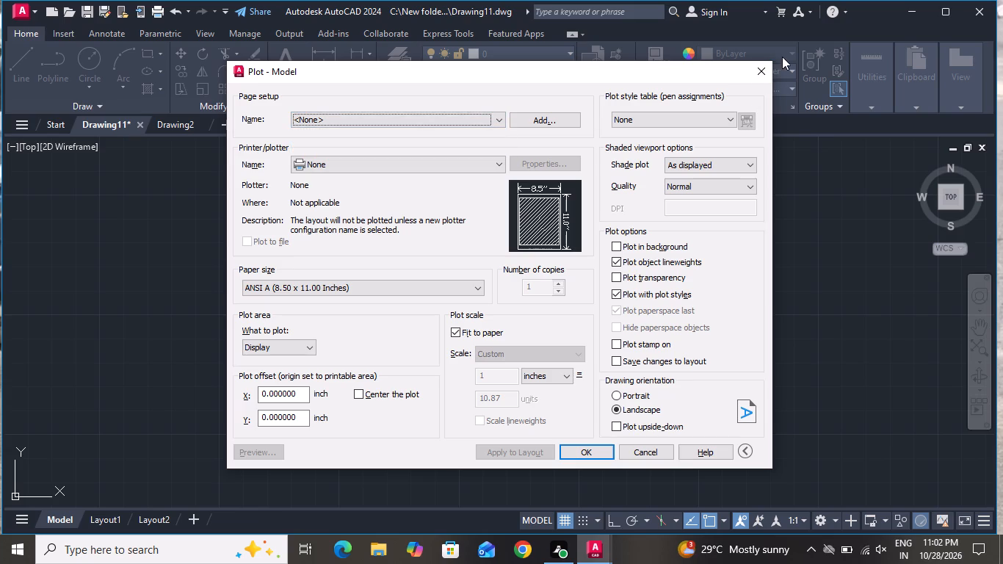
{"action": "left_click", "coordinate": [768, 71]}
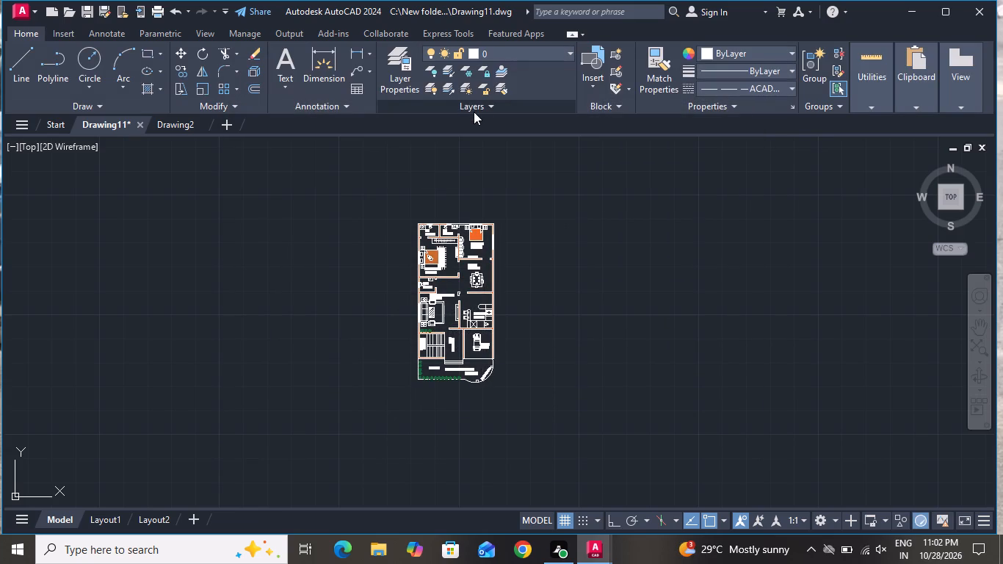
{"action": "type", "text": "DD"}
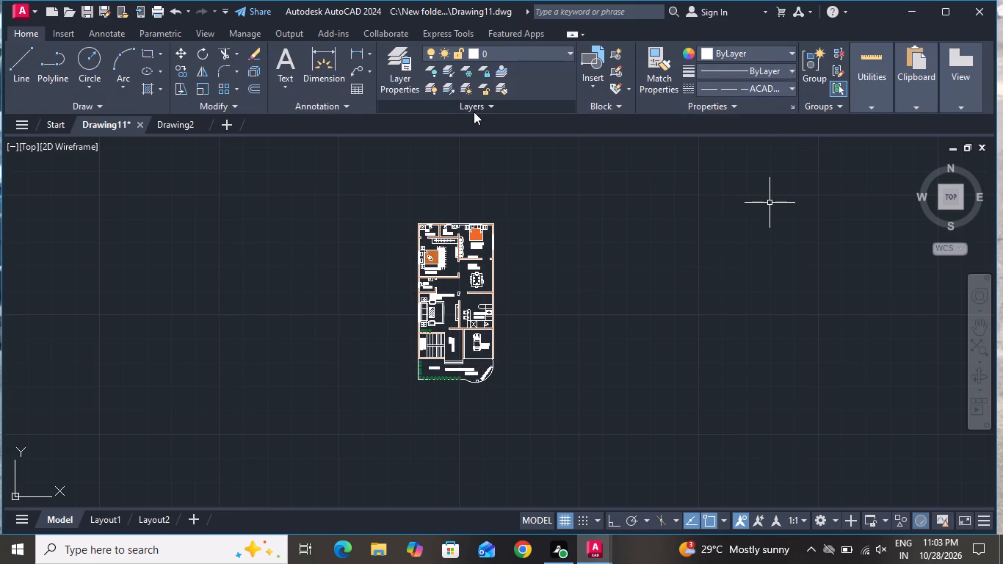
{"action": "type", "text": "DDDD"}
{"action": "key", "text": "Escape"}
Draw a rounded-corner rectangle about 8 units wide in the empty area east of the floor plan as a bed outline.
{"action": "left_click", "coordinate": [147, 51]}
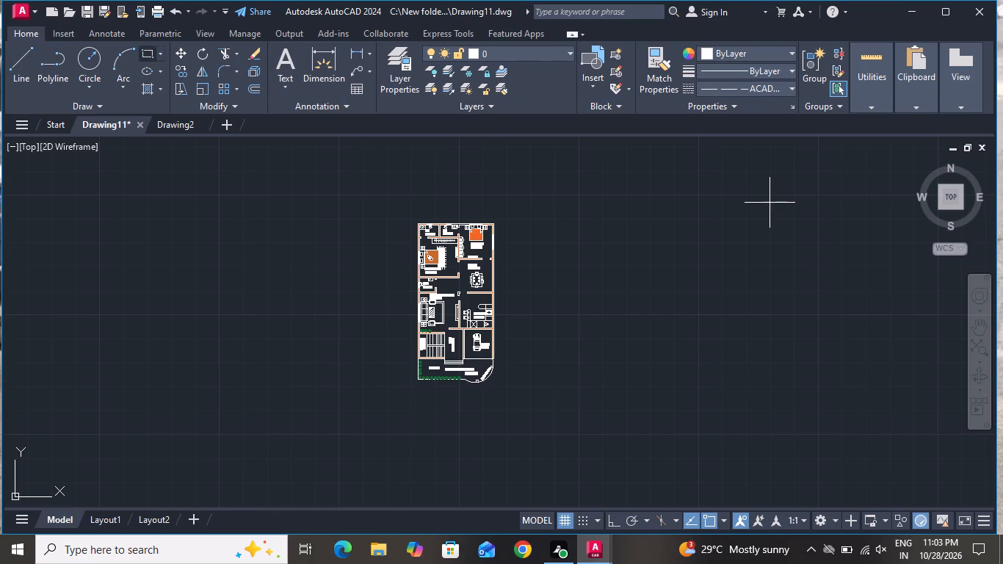
{"action": "left_click", "coordinate": [548, 247]}
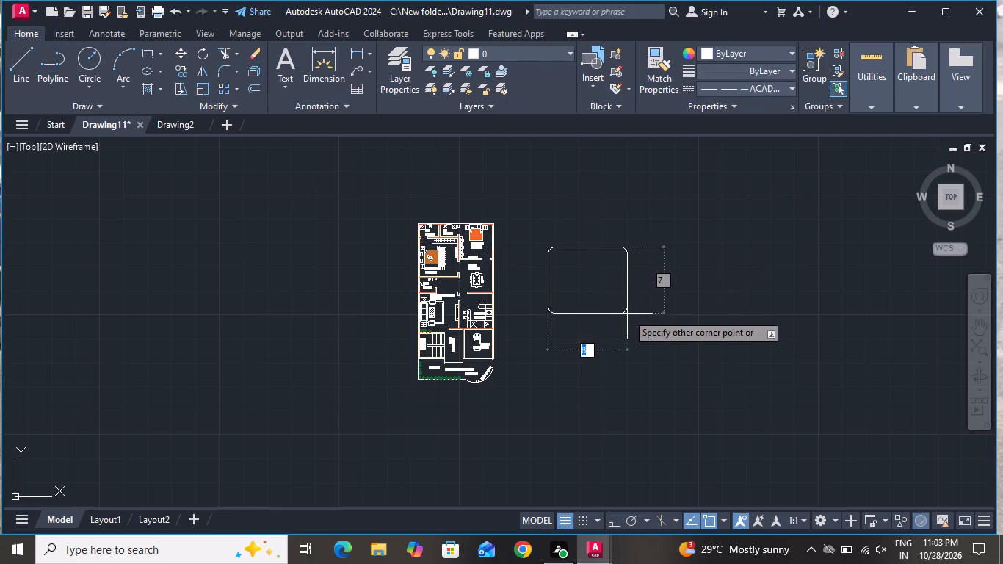
{"action": "left_click", "coordinate": [629, 321]}
Draw a sheet line about 6 units long across the bed, continuing into a folded-corner triangle that touches the bed's east side.
{"action": "scroll", "coordinate": [636, 270], "scroll_direction": "up", "scroll_amount": 2}
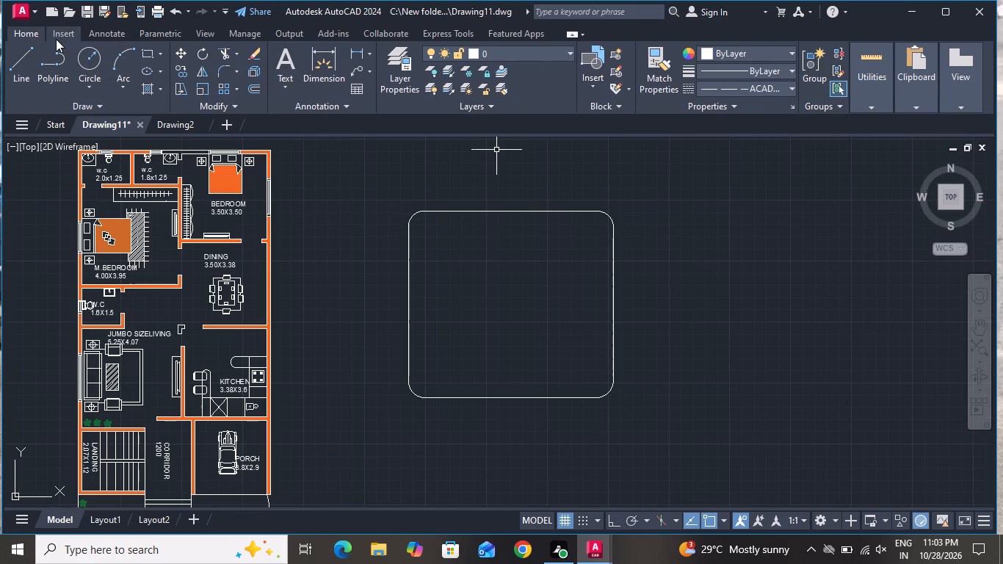
{"action": "left_click", "coordinate": [32, 65]}
{"action": "scroll", "coordinate": [457, 250], "scroll_direction": "up", "scroll_amount": 2}
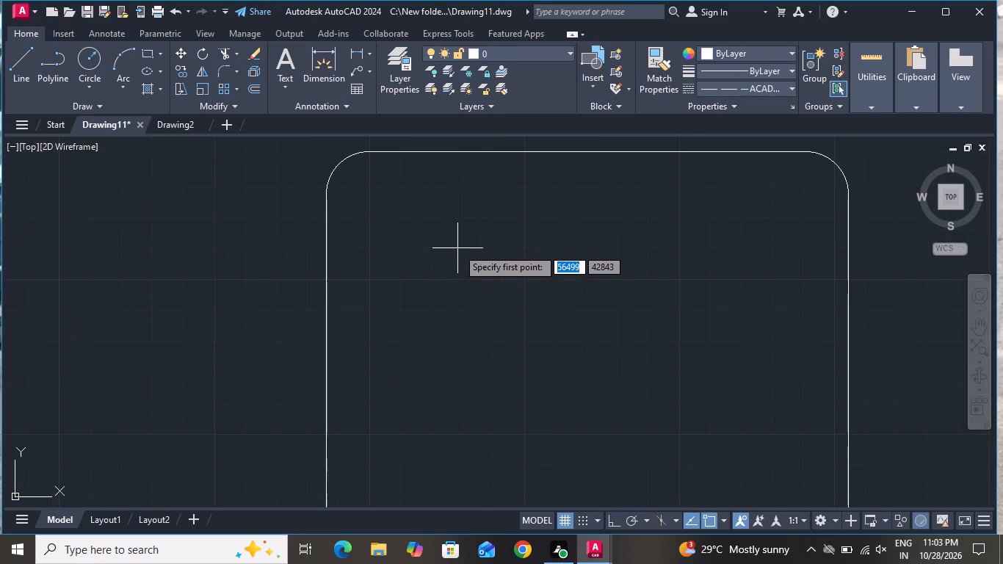
{"action": "left_click", "coordinate": [380, 307]}
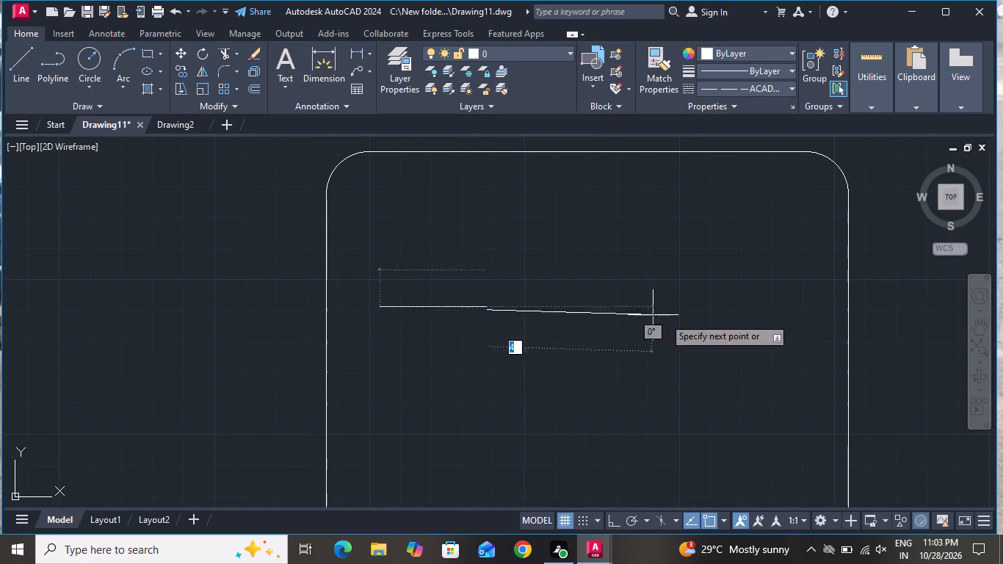
{"action": "left_click", "coordinate": [613, 524]}
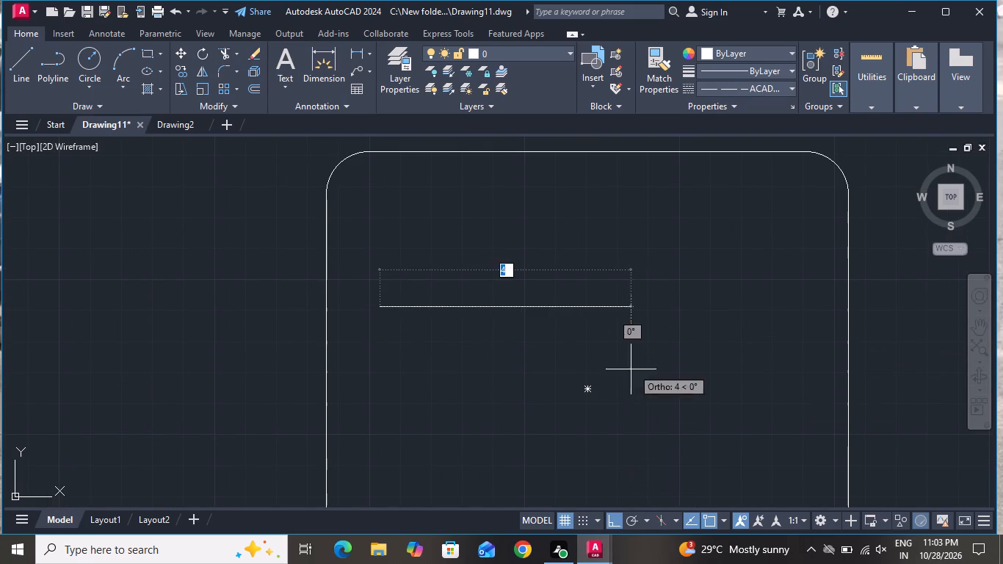
{"action": "left_click", "coordinate": [774, 305]}
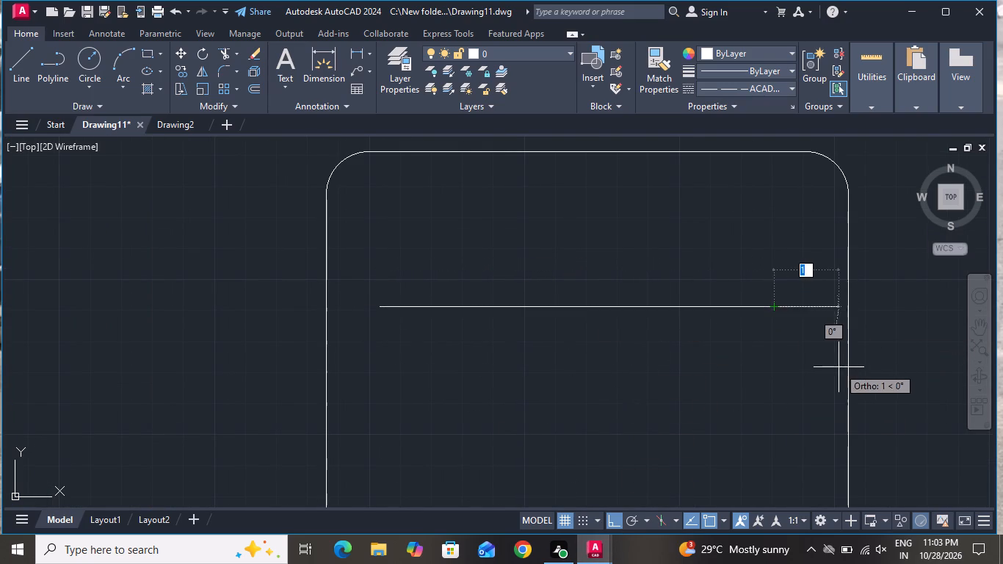
{"action": "left_click", "coordinate": [845, 363]}
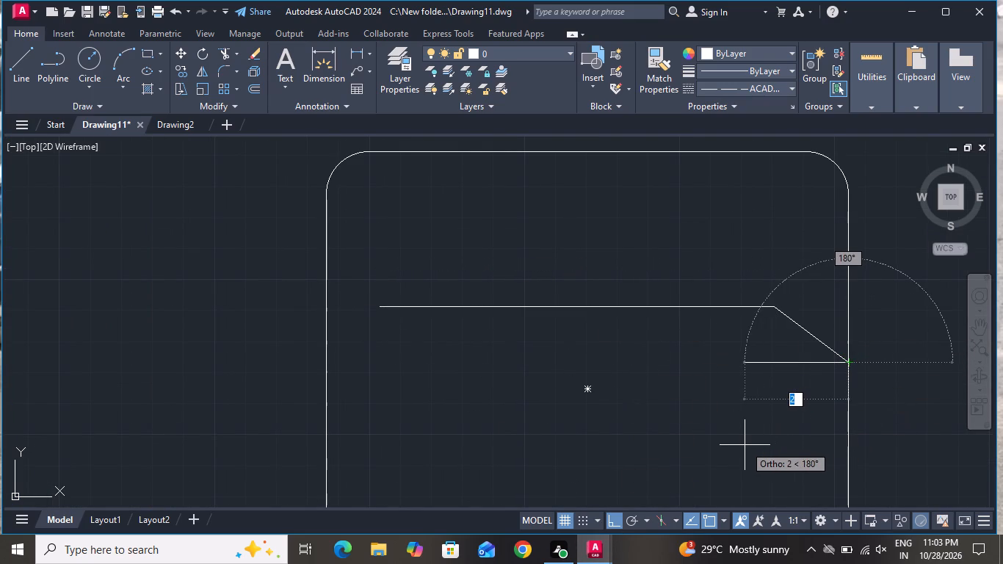
{"action": "left_click", "coordinate": [609, 523]}
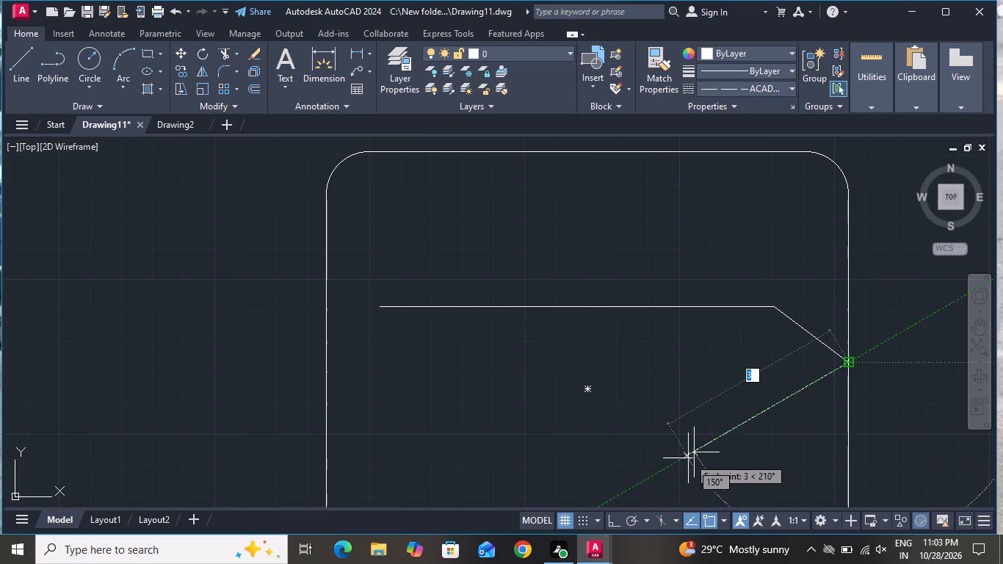
{"action": "left_click", "coordinate": [752, 453]}
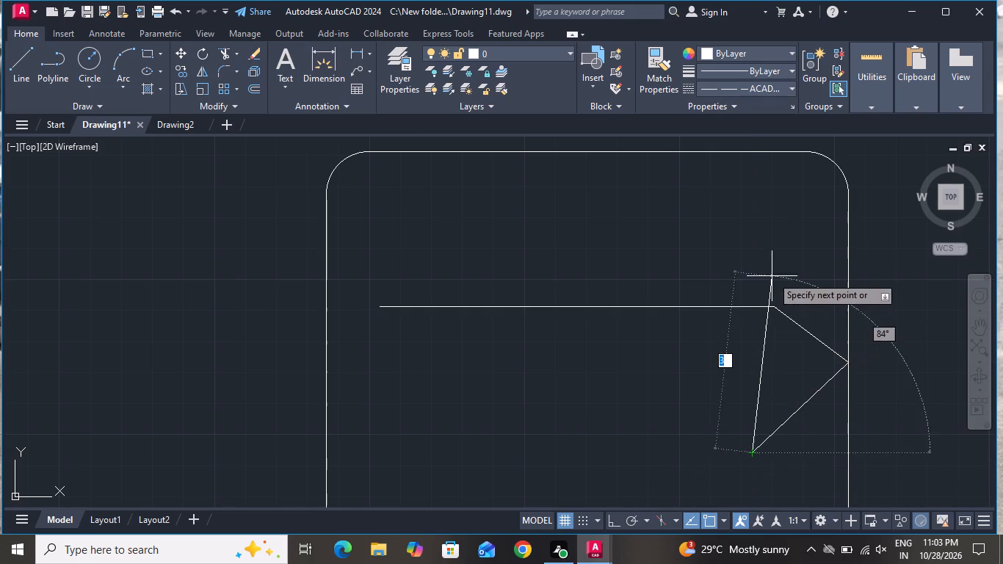
{"action": "left_click", "coordinate": [778, 303]}
{"action": "right_click", "coordinate": [780, 303]}
{"action": "left_click", "coordinate": [796, 320]}
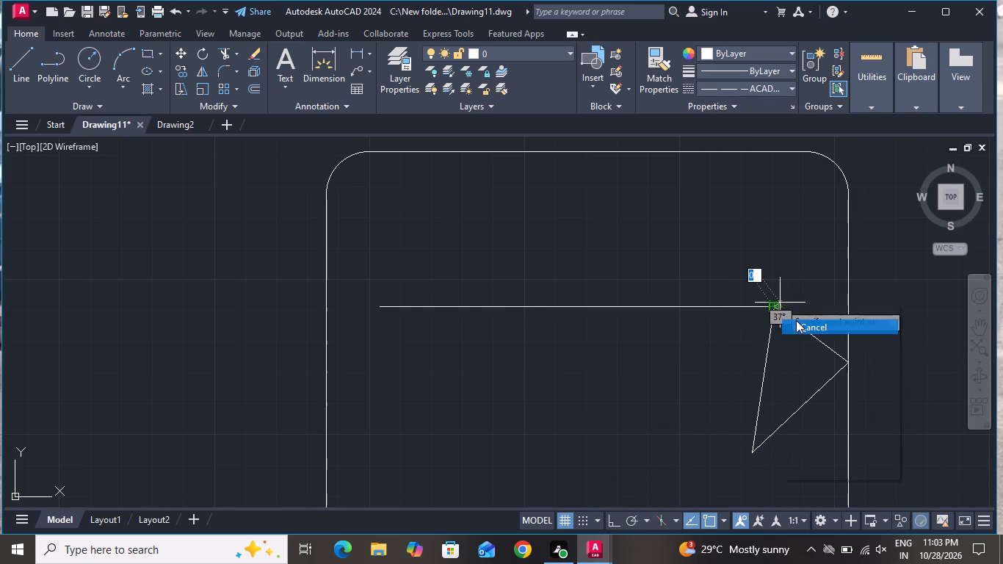
Draw a matching folded-corner triangle from the sheet line's west end, touching the bed's west side and returning to the sheet line.
{"action": "left_click", "coordinate": [26, 80]}
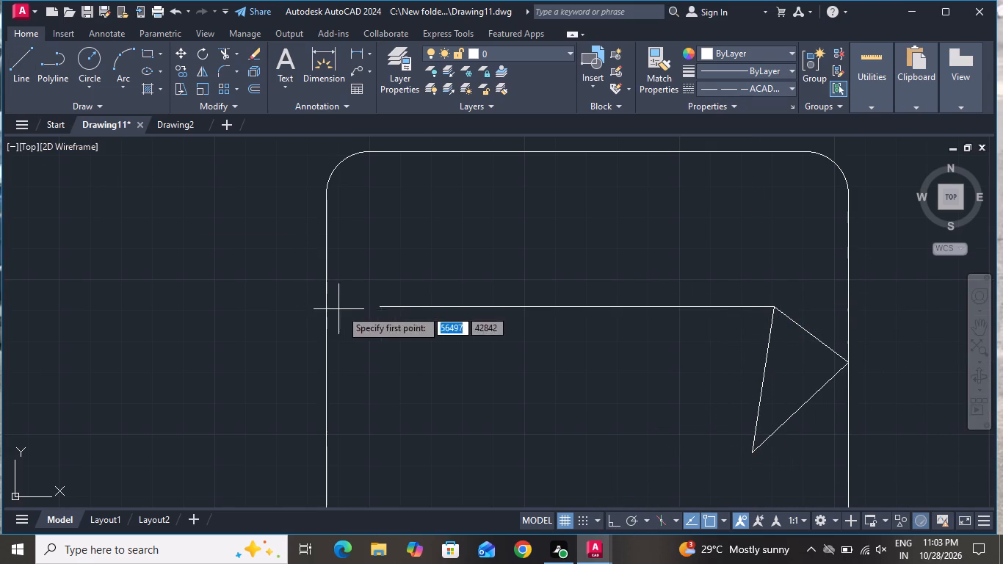
{"action": "left_click", "coordinate": [382, 305]}
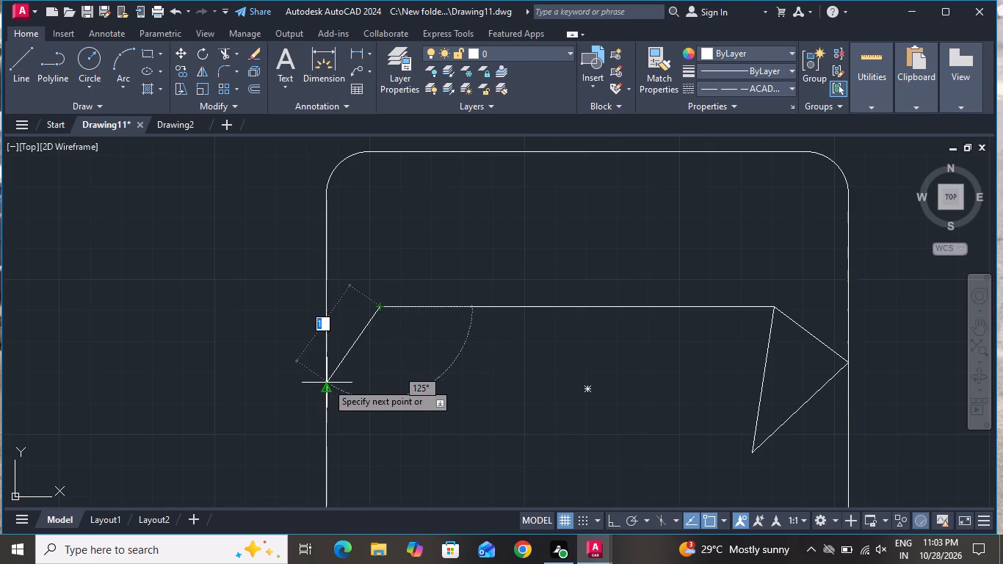
{"action": "left_click", "coordinate": [327, 383]}
{"action": "left_click", "coordinate": [412, 454]}
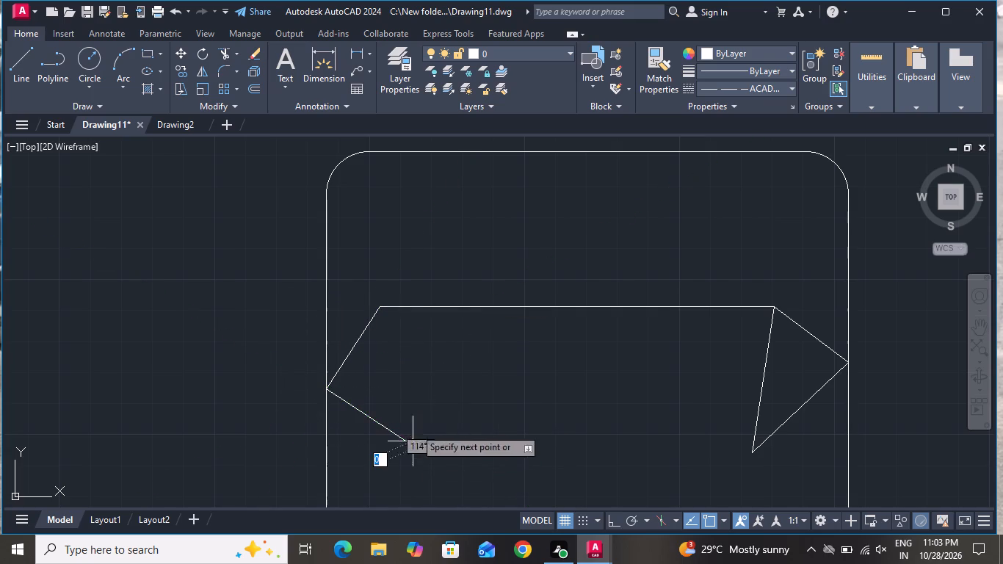
{"action": "left_click", "coordinate": [394, 301]}
{"action": "right_click", "coordinate": [394, 301]}
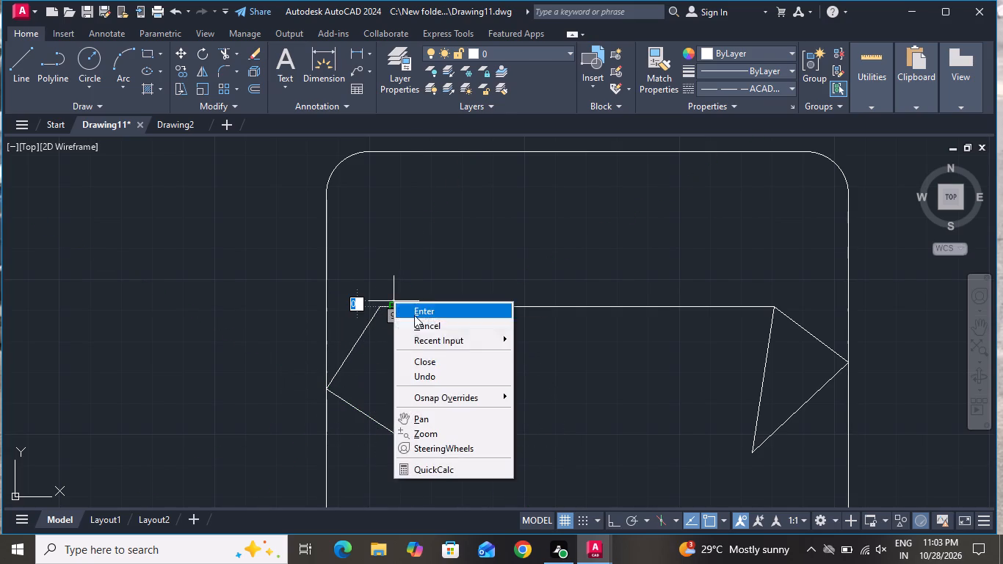
{"action": "left_click", "coordinate": [425, 328]}
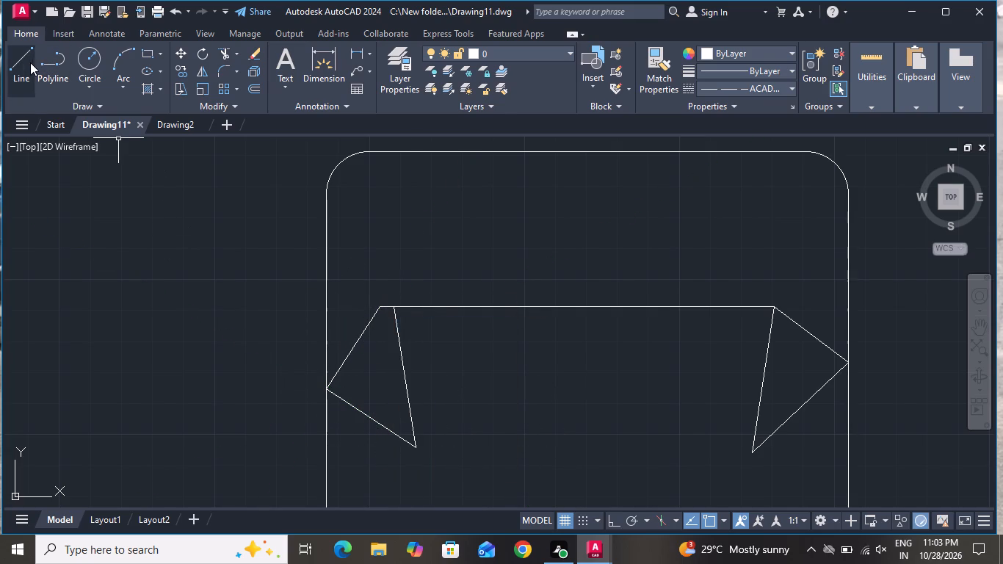
Draw a second line about 6 units long just below the sheet line, joining the inner edges of the two triangles.
{"action": "left_click", "coordinate": [29, 61]}
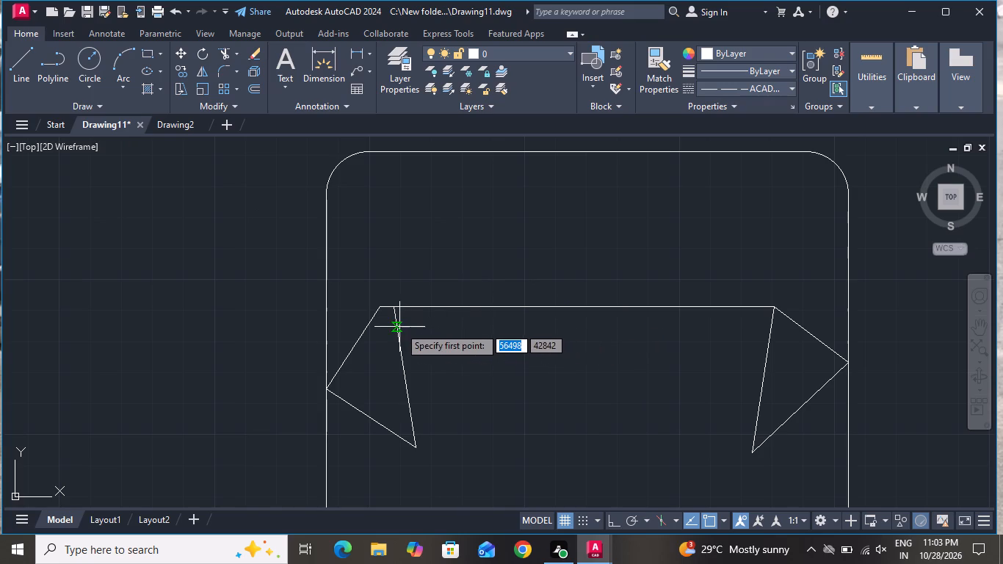
{"action": "left_click", "coordinate": [398, 326]}
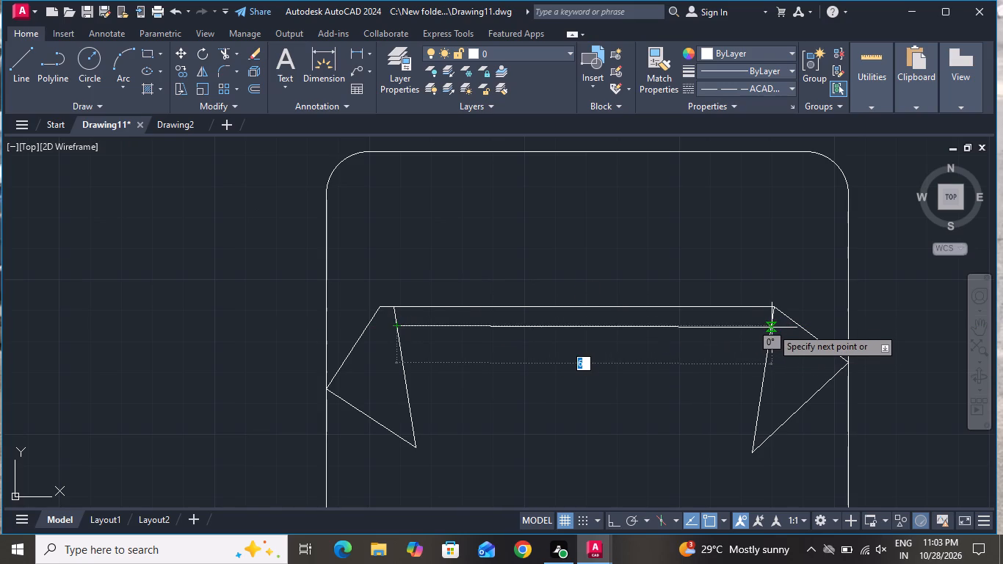
{"action": "left_click", "coordinate": [771, 326]}
{"action": "right_click", "coordinate": [771, 327]}
{"action": "left_click", "coordinate": [820, 345]}
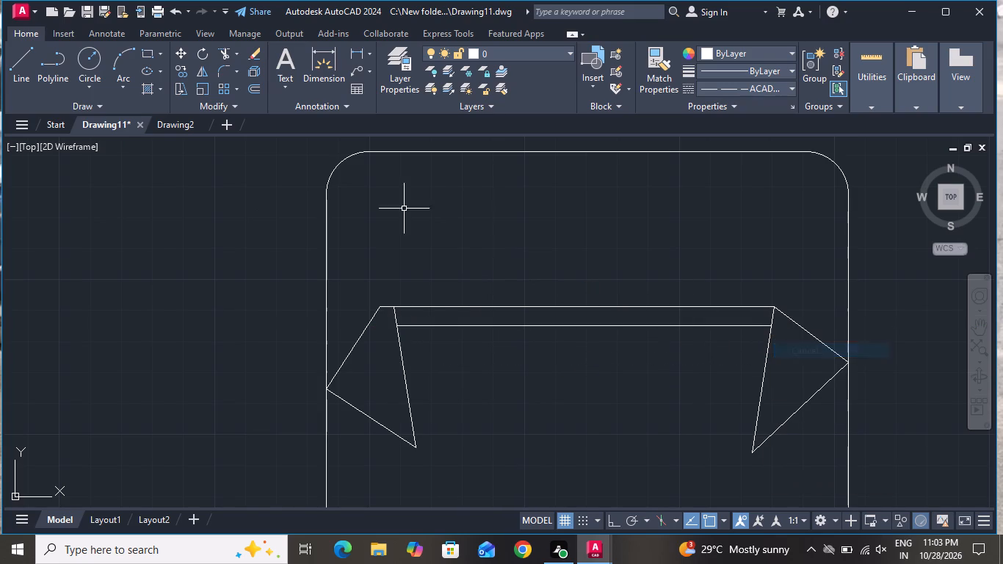
Draw a rounded rectangle about 2 by 1 units above the sheet line's west end as a pillow.
{"action": "left_click", "coordinate": [156, 51]}
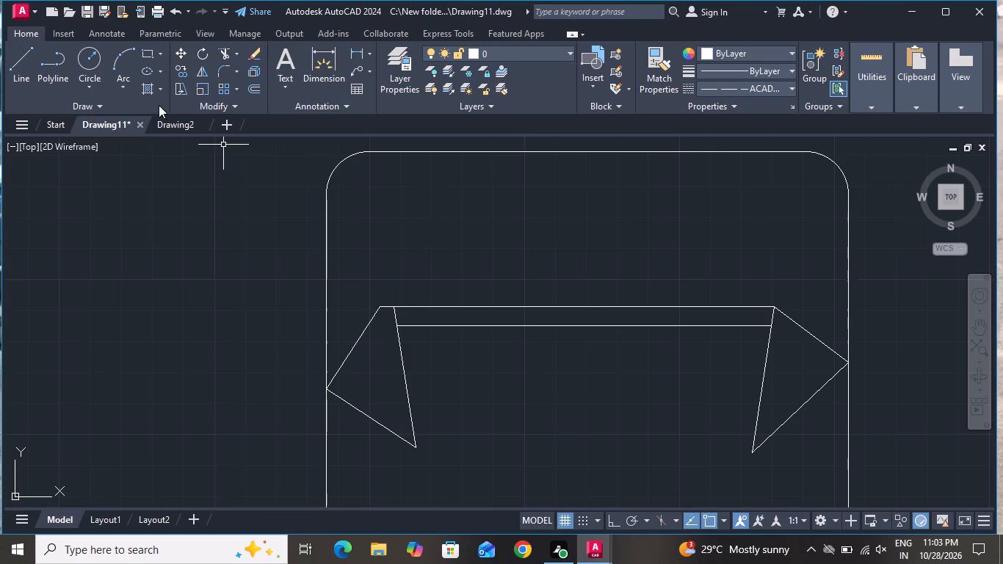
{"action": "left_click", "coordinate": [145, 54]}
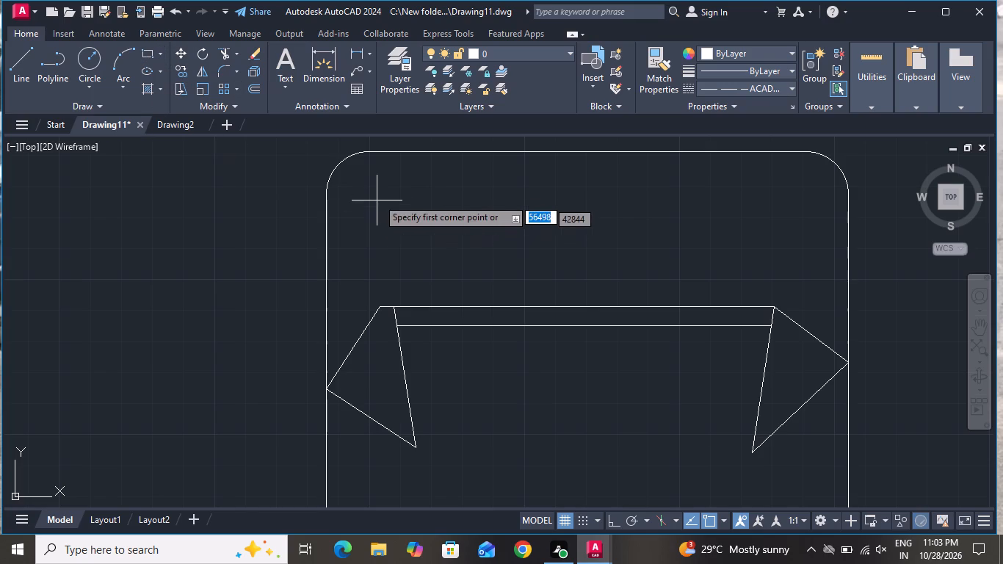
{"action": "left_click", "coordinate": [381, 191]}
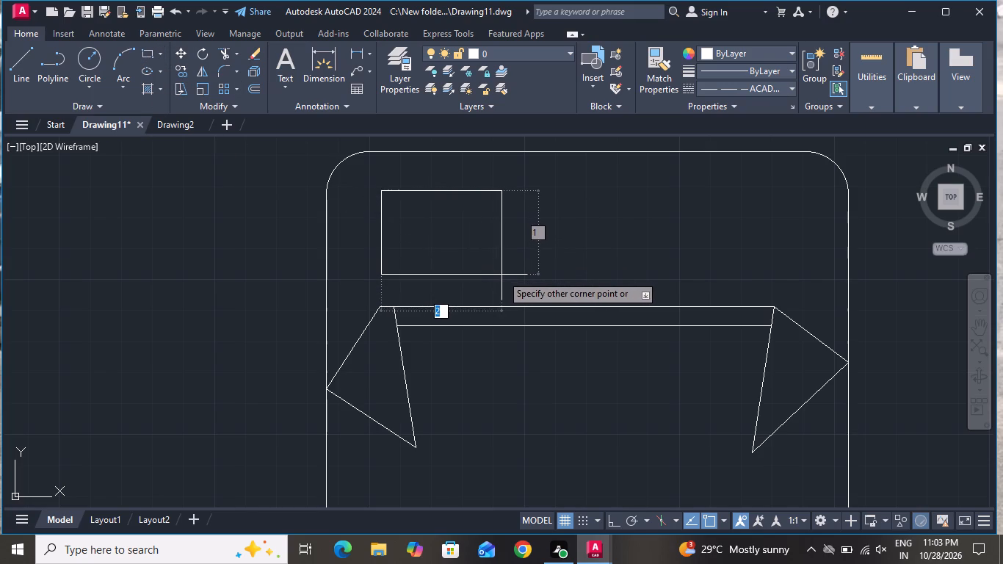
{"action": "left_click", "coordinate": [507, 281]}
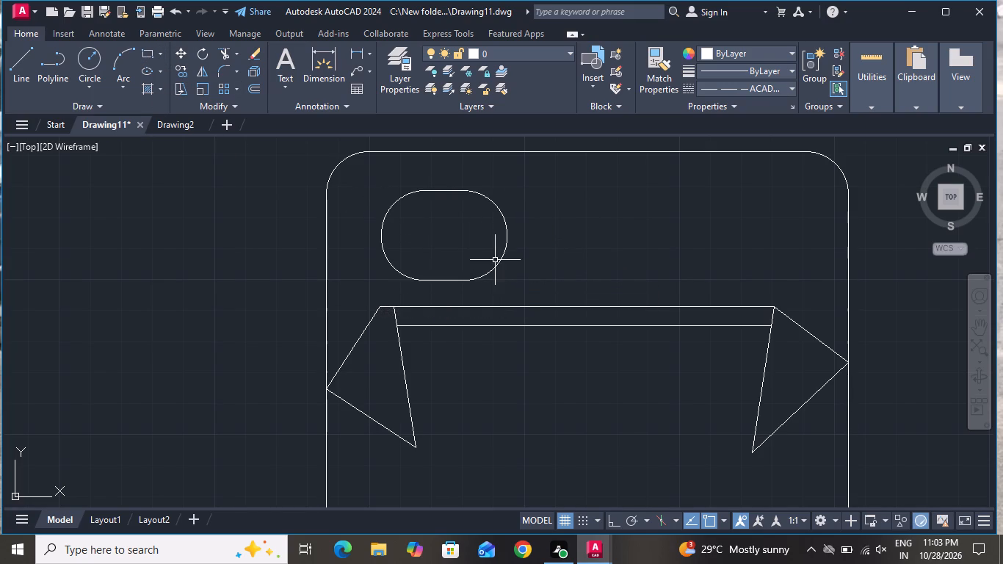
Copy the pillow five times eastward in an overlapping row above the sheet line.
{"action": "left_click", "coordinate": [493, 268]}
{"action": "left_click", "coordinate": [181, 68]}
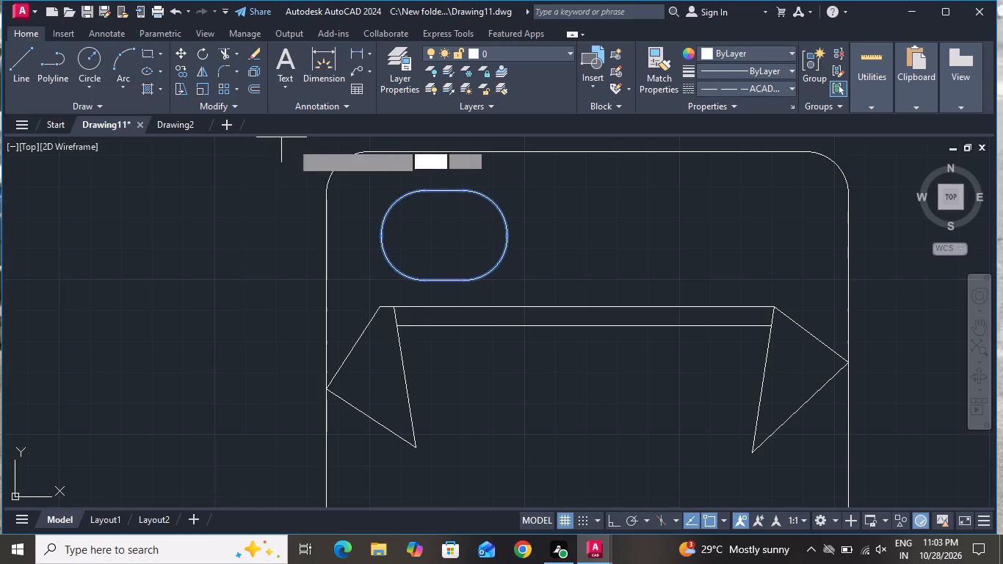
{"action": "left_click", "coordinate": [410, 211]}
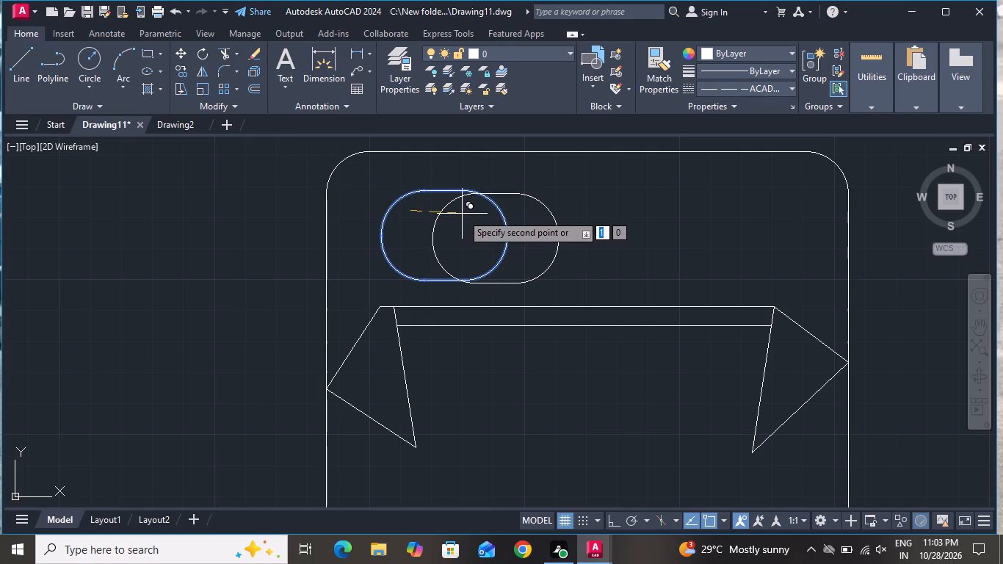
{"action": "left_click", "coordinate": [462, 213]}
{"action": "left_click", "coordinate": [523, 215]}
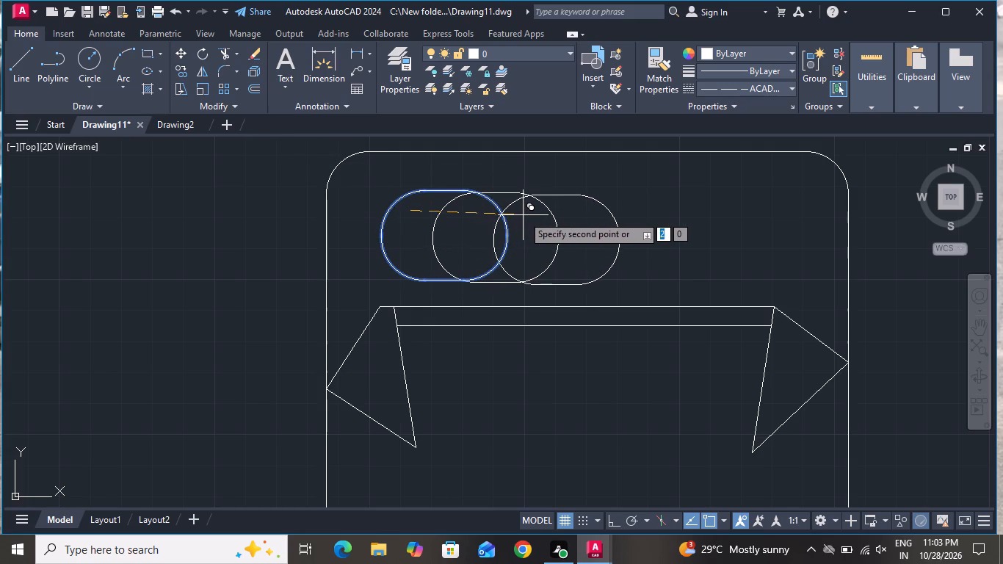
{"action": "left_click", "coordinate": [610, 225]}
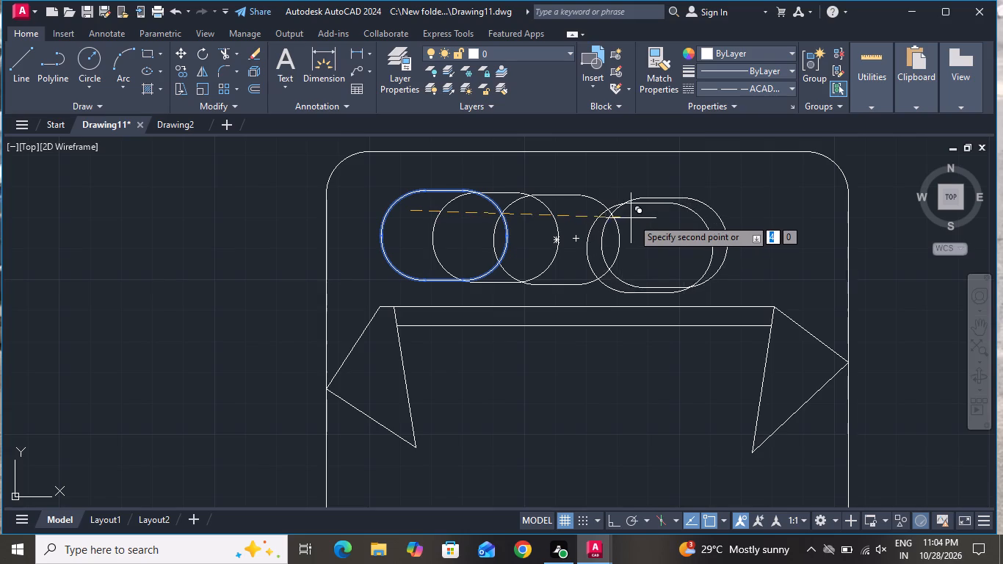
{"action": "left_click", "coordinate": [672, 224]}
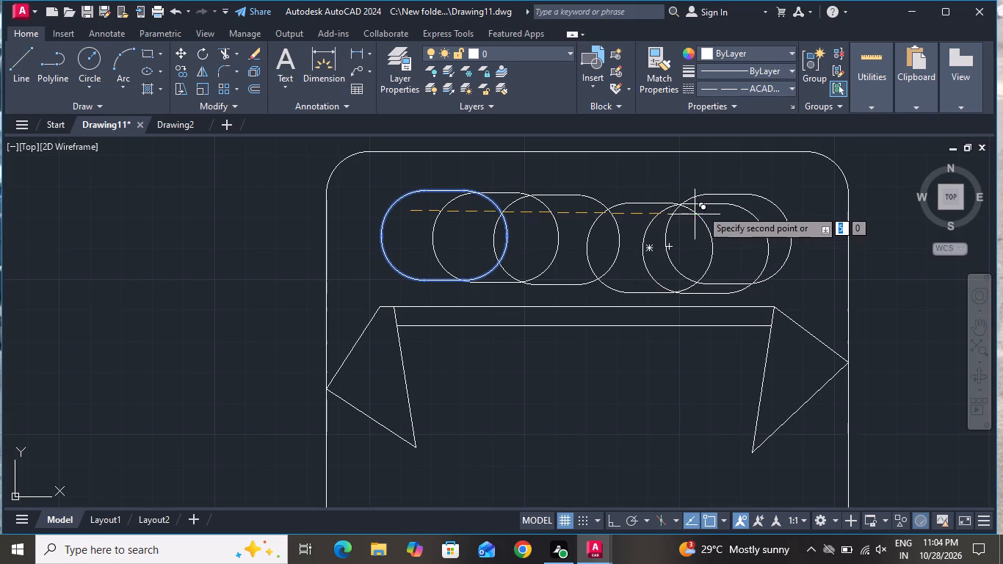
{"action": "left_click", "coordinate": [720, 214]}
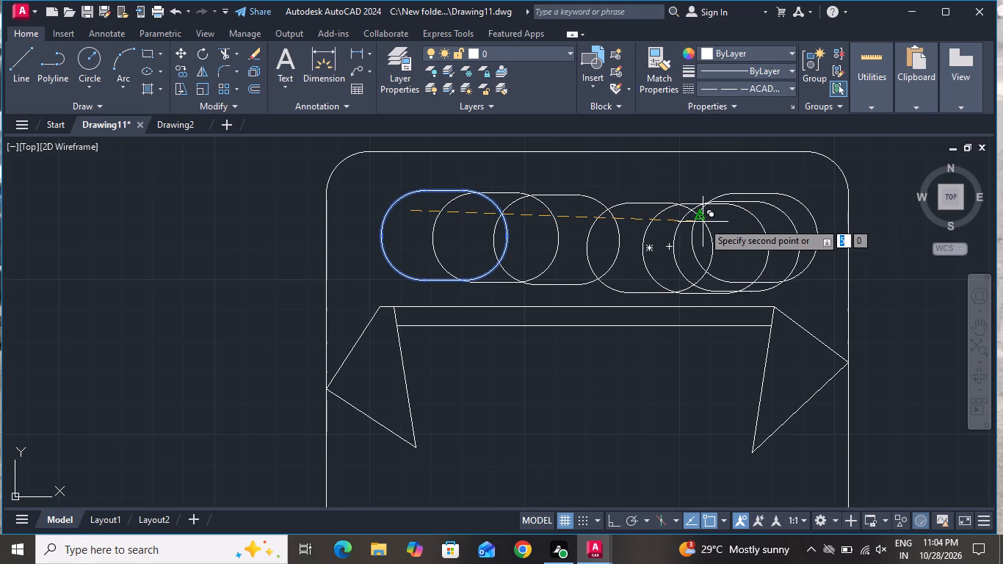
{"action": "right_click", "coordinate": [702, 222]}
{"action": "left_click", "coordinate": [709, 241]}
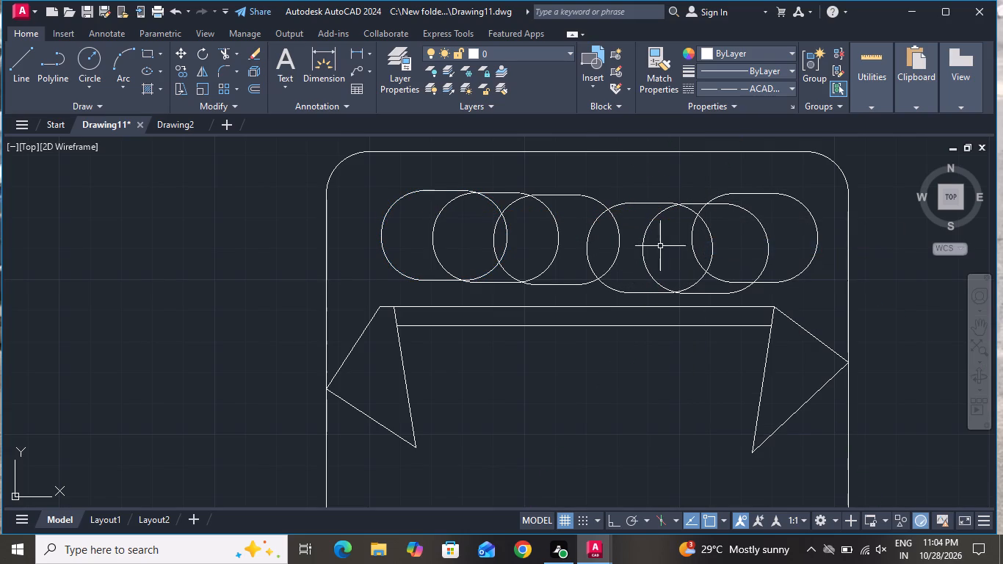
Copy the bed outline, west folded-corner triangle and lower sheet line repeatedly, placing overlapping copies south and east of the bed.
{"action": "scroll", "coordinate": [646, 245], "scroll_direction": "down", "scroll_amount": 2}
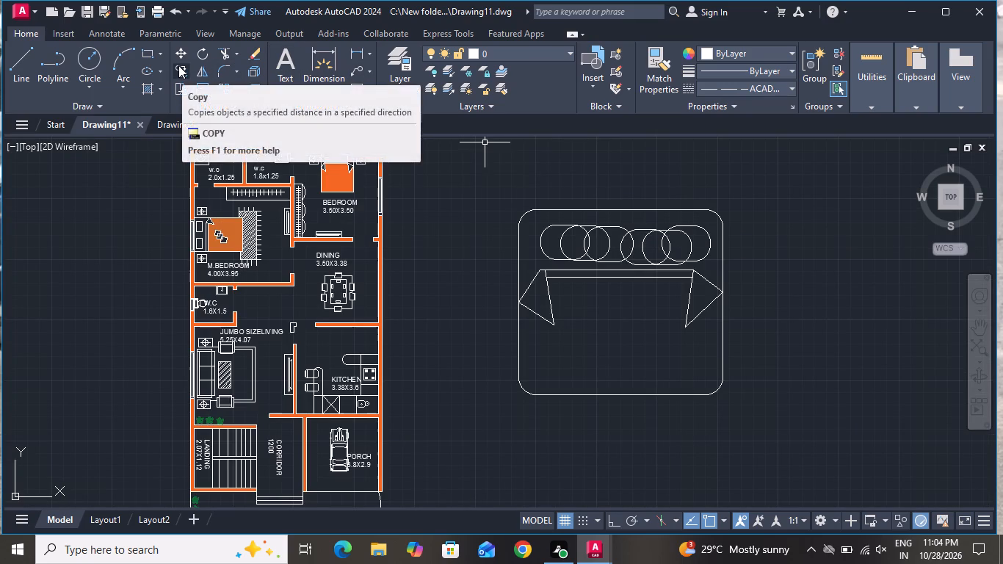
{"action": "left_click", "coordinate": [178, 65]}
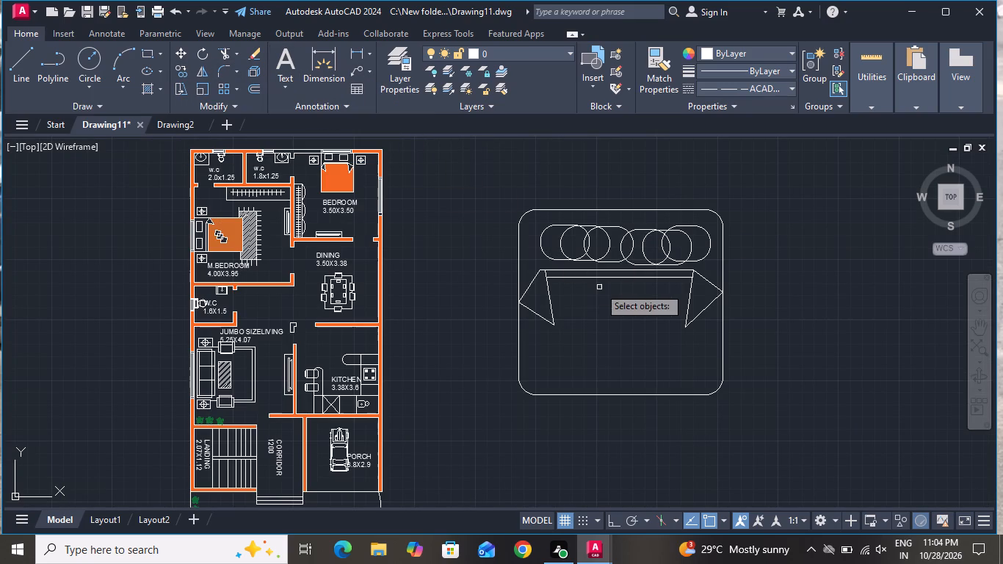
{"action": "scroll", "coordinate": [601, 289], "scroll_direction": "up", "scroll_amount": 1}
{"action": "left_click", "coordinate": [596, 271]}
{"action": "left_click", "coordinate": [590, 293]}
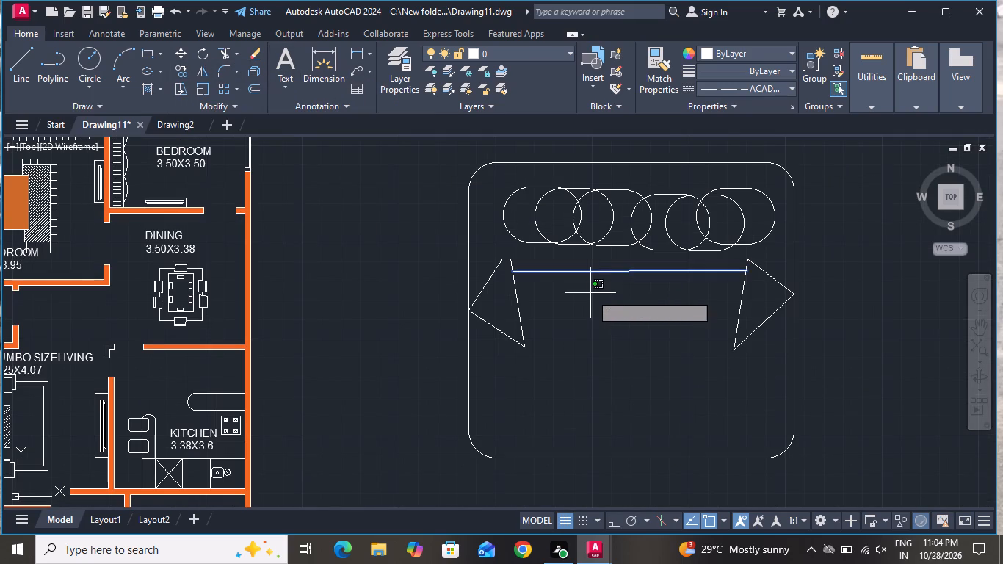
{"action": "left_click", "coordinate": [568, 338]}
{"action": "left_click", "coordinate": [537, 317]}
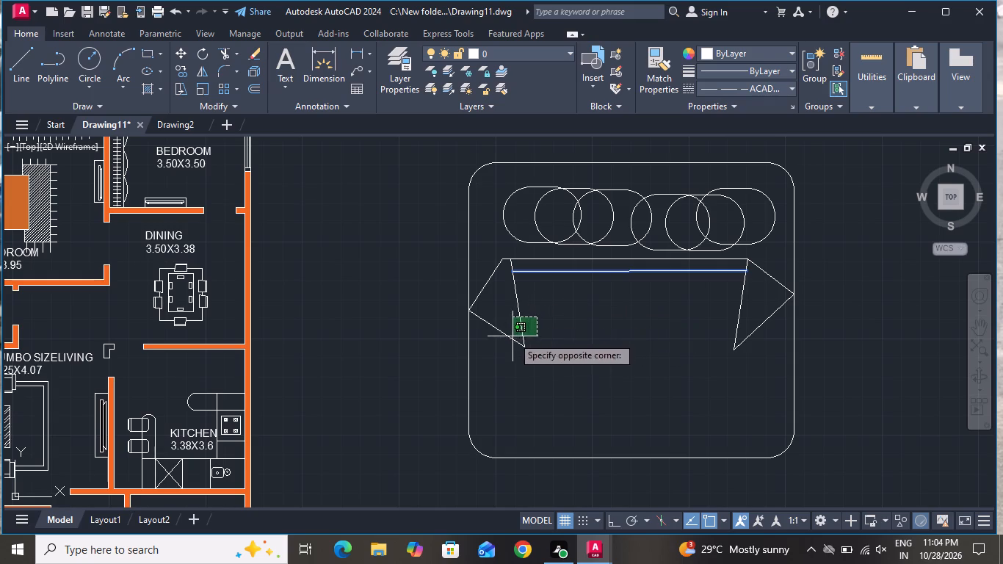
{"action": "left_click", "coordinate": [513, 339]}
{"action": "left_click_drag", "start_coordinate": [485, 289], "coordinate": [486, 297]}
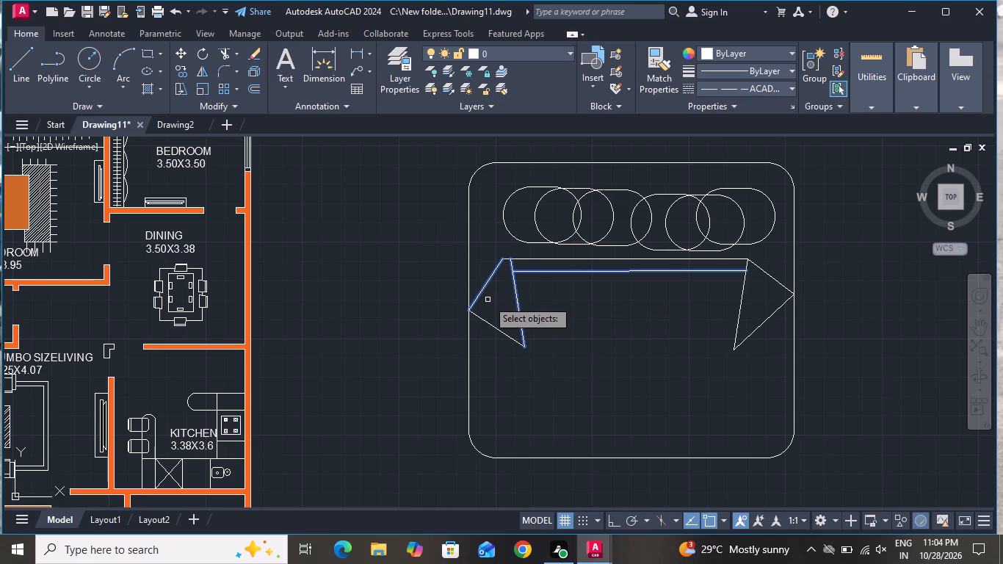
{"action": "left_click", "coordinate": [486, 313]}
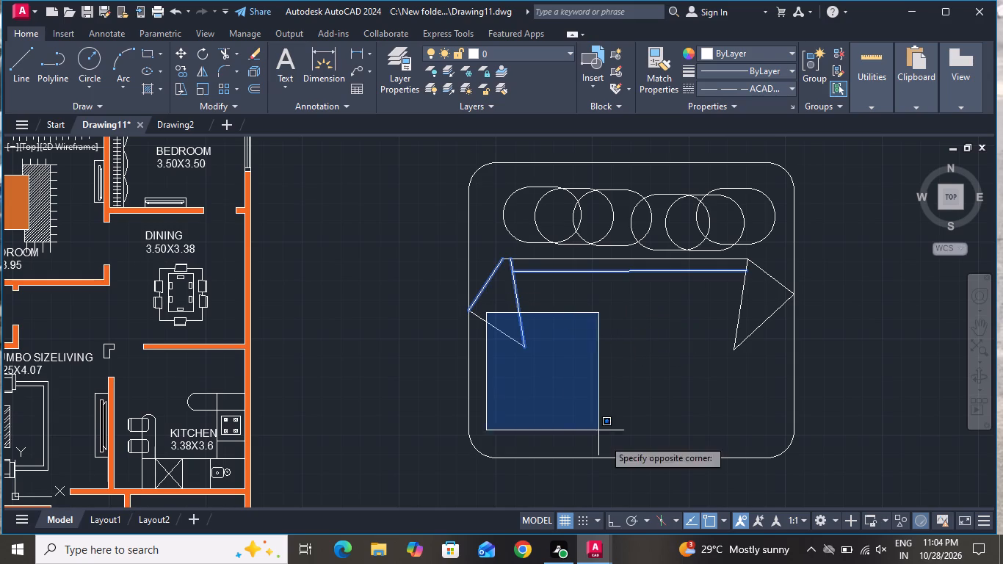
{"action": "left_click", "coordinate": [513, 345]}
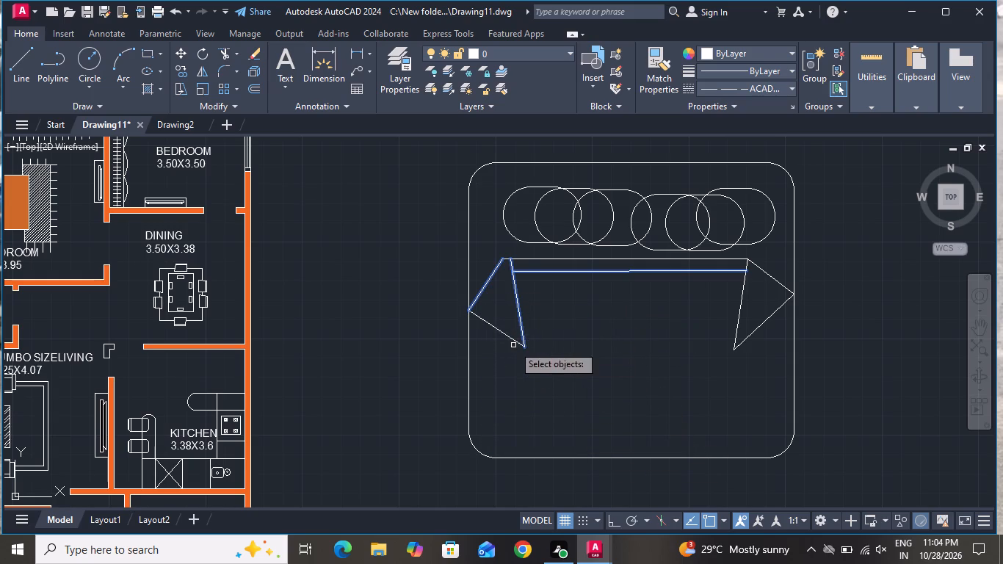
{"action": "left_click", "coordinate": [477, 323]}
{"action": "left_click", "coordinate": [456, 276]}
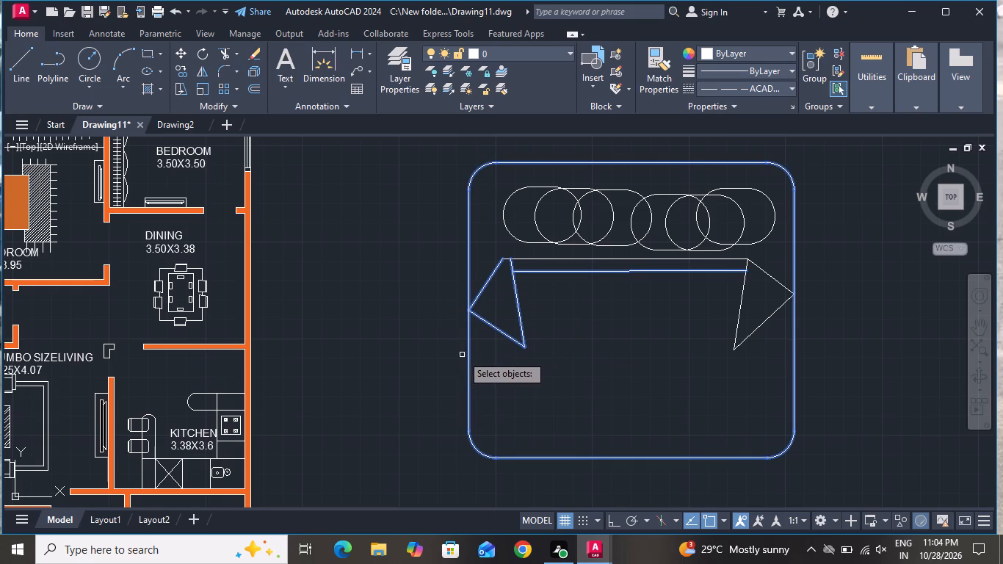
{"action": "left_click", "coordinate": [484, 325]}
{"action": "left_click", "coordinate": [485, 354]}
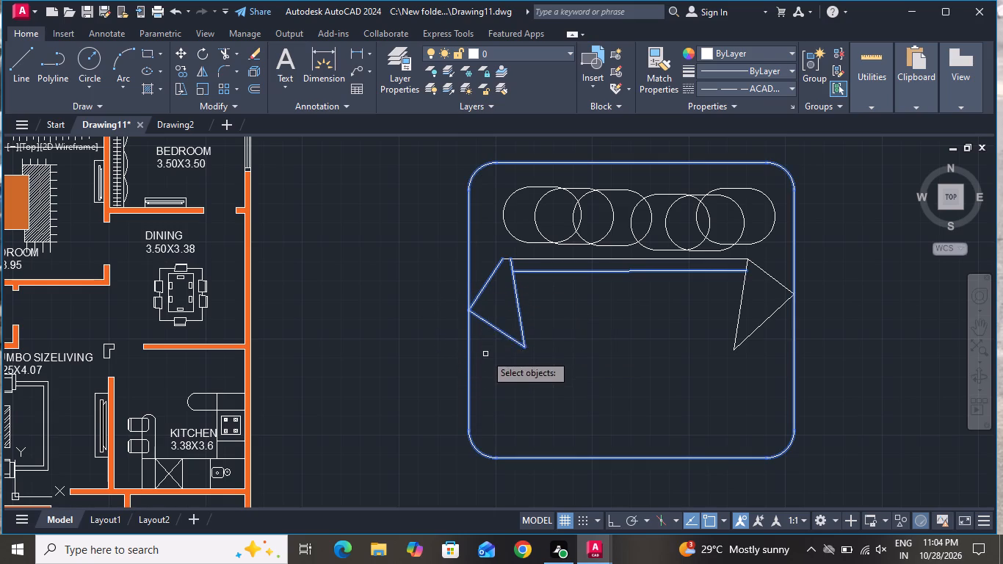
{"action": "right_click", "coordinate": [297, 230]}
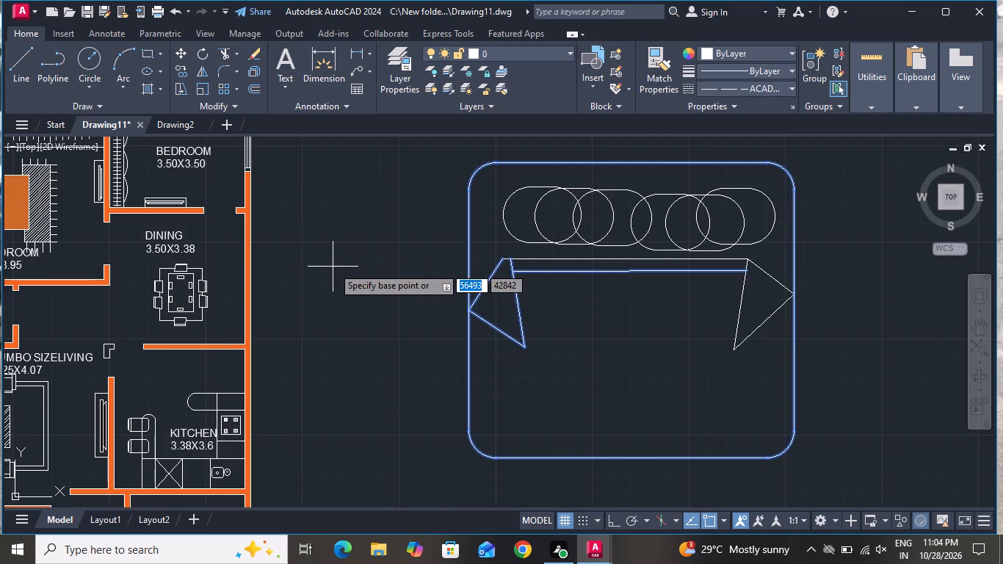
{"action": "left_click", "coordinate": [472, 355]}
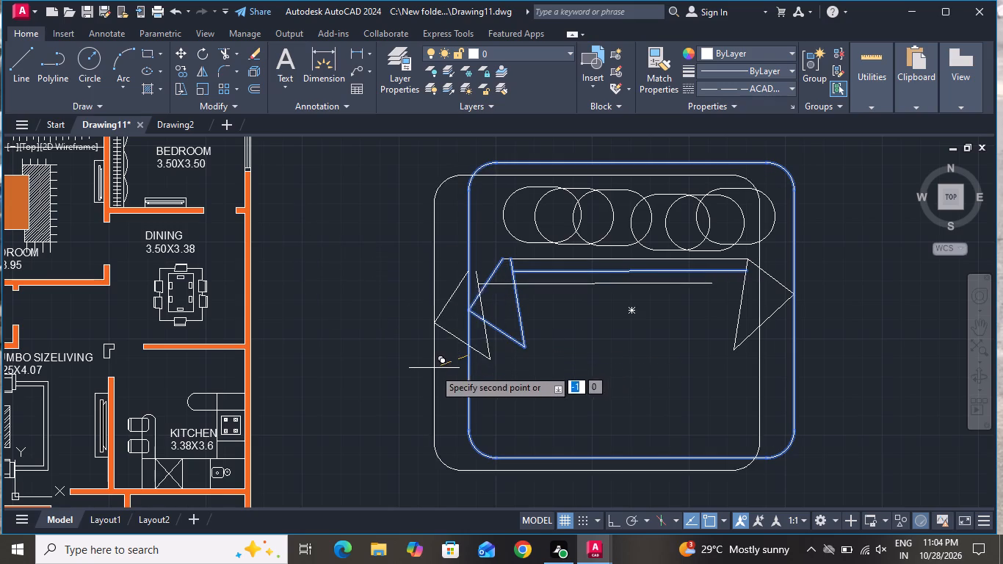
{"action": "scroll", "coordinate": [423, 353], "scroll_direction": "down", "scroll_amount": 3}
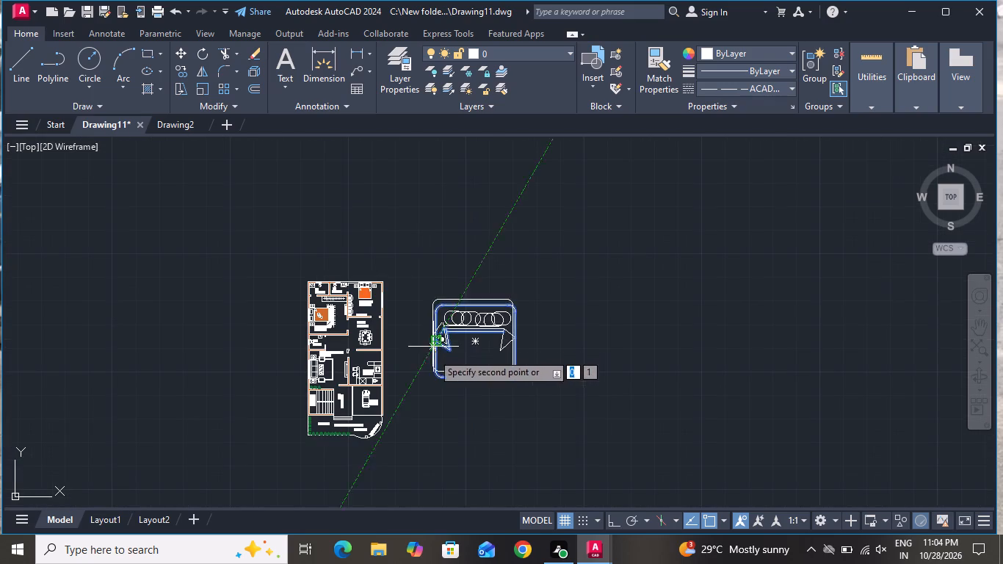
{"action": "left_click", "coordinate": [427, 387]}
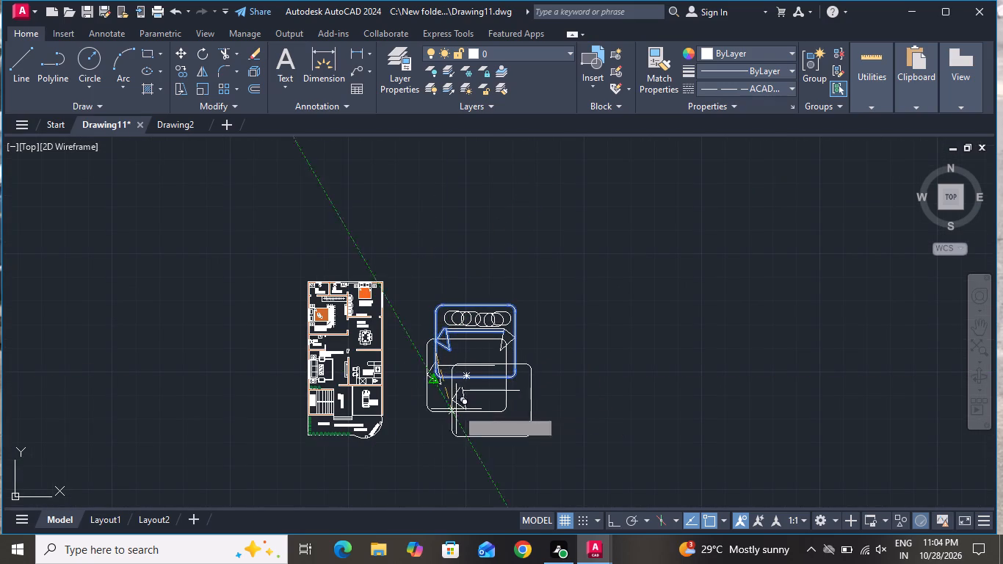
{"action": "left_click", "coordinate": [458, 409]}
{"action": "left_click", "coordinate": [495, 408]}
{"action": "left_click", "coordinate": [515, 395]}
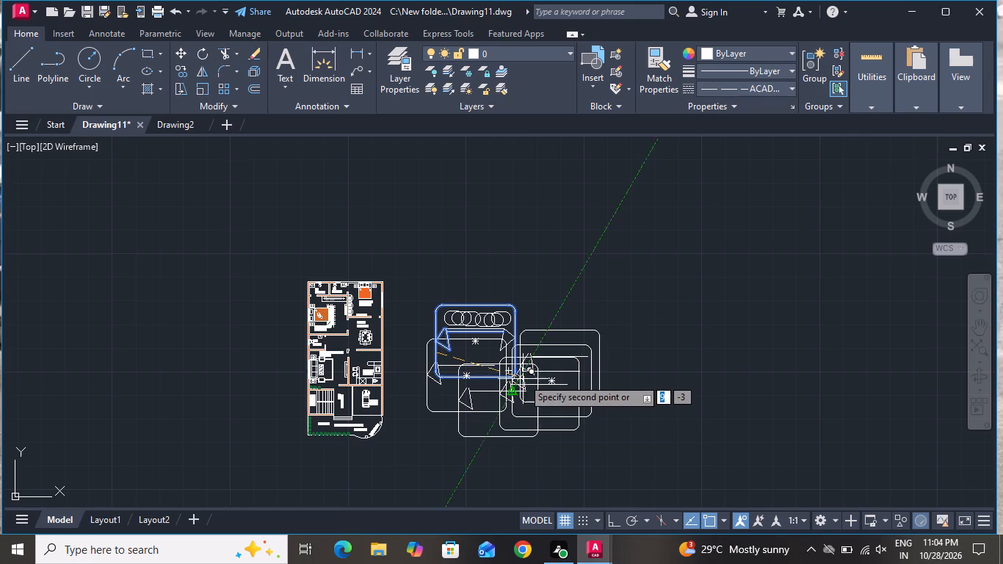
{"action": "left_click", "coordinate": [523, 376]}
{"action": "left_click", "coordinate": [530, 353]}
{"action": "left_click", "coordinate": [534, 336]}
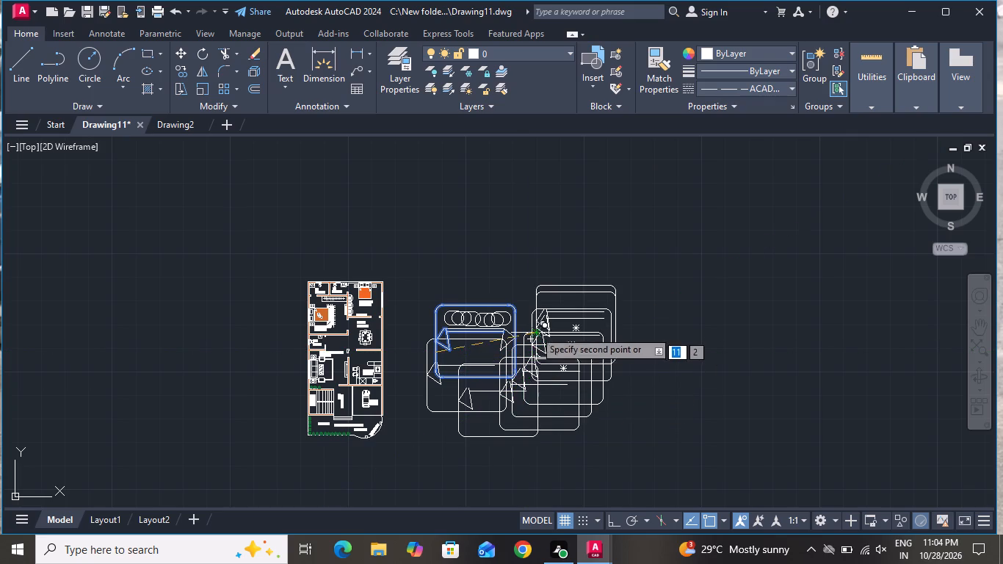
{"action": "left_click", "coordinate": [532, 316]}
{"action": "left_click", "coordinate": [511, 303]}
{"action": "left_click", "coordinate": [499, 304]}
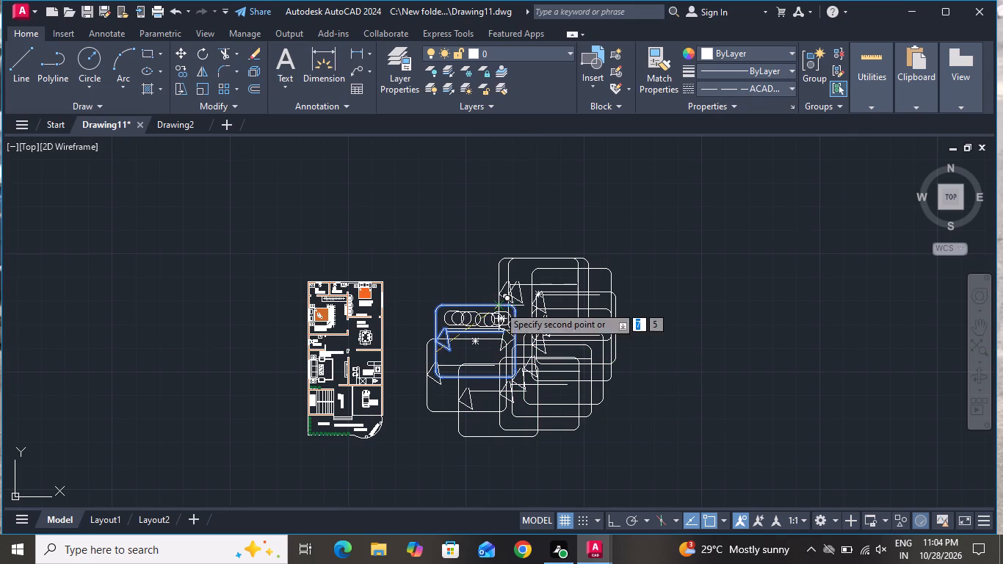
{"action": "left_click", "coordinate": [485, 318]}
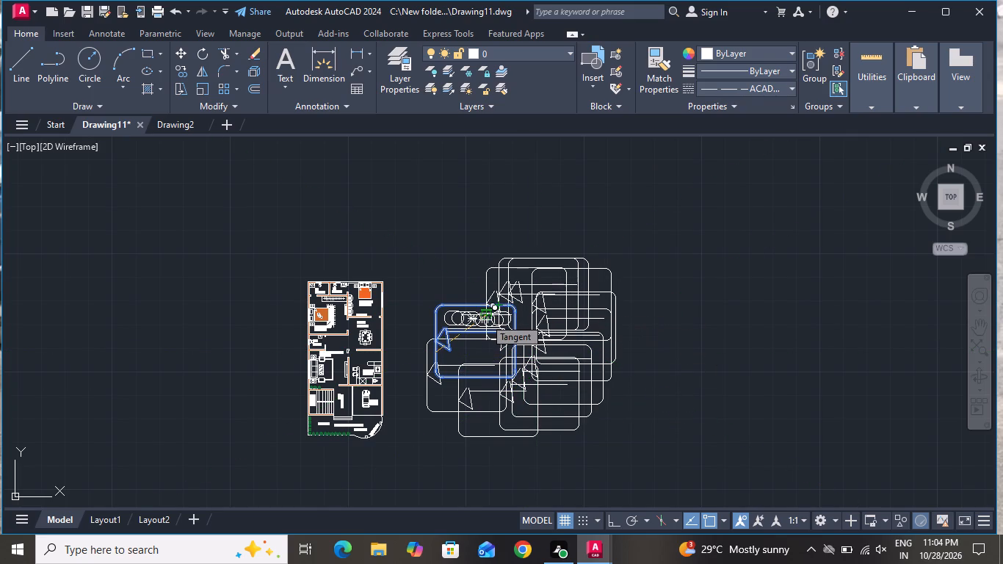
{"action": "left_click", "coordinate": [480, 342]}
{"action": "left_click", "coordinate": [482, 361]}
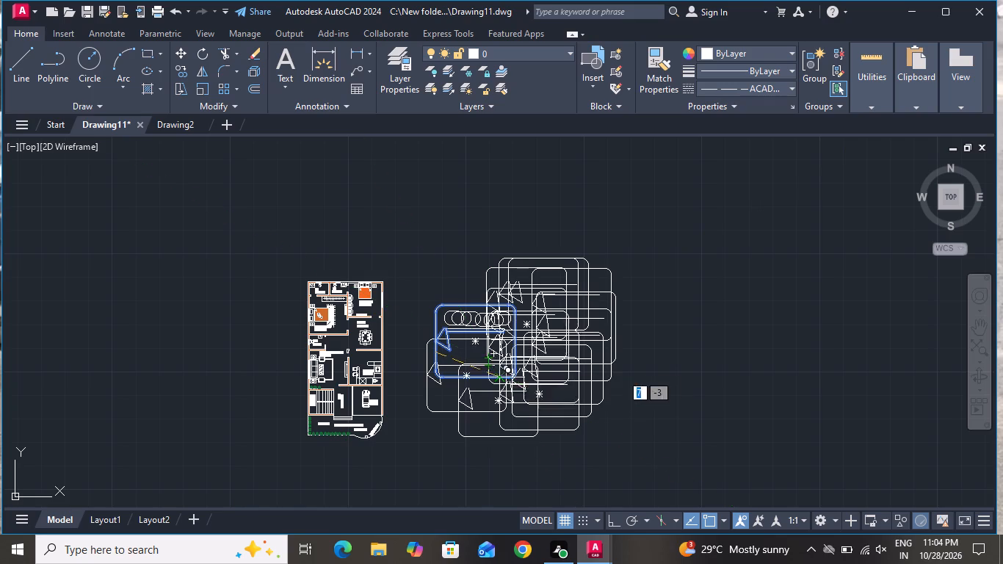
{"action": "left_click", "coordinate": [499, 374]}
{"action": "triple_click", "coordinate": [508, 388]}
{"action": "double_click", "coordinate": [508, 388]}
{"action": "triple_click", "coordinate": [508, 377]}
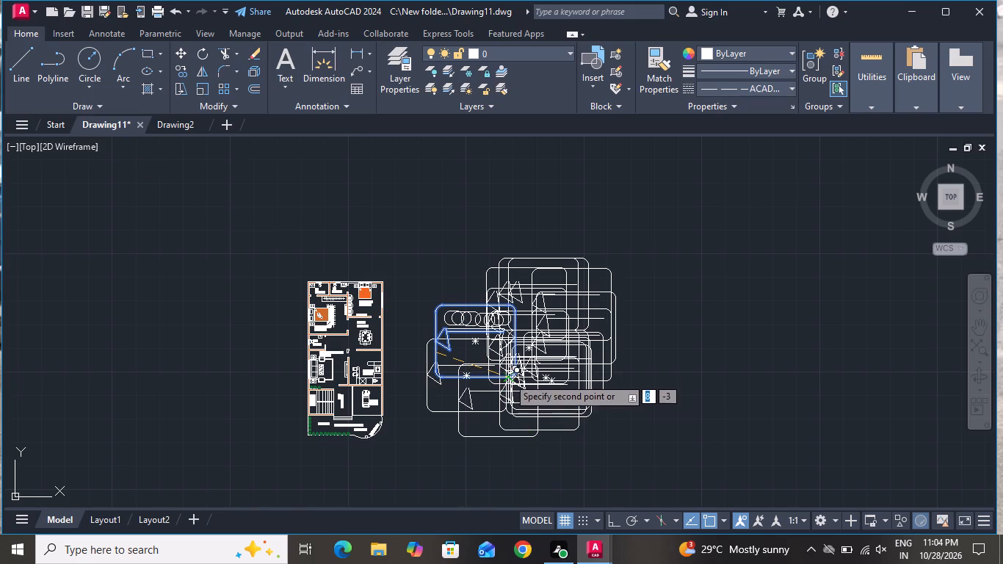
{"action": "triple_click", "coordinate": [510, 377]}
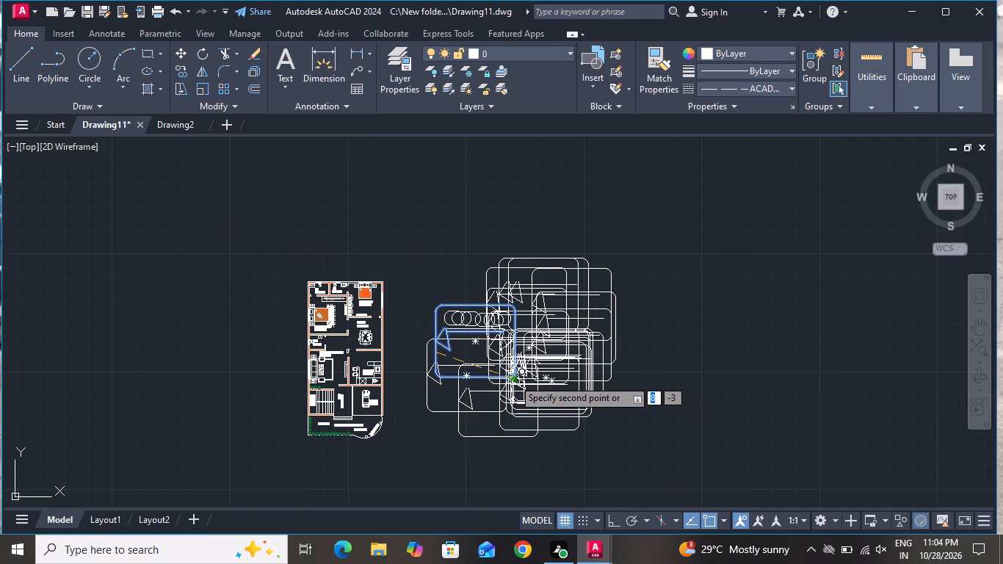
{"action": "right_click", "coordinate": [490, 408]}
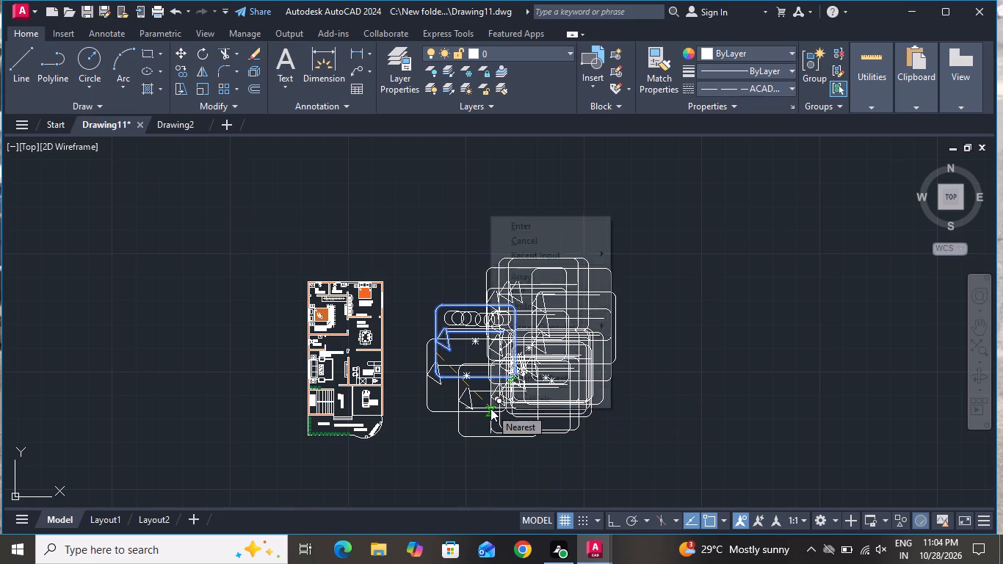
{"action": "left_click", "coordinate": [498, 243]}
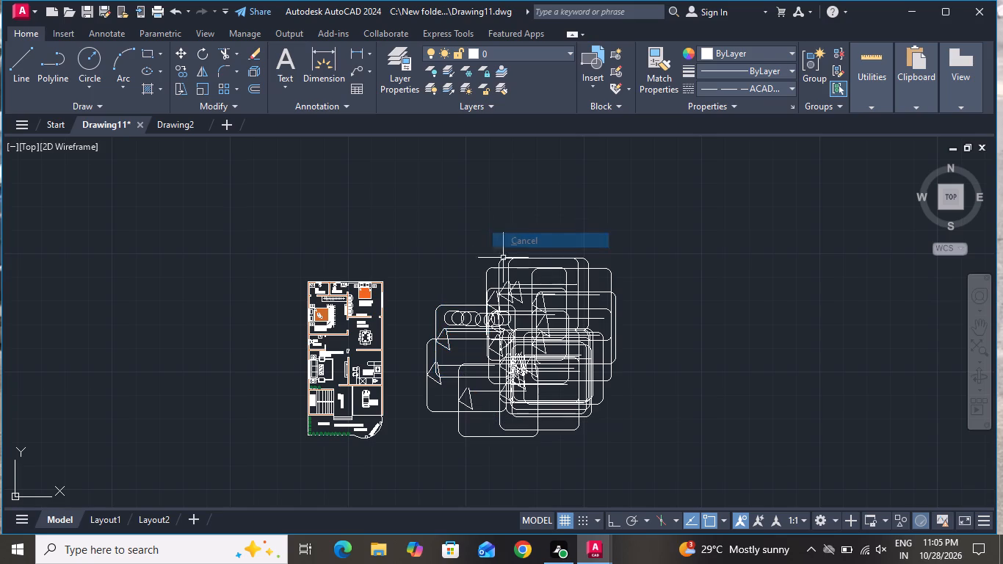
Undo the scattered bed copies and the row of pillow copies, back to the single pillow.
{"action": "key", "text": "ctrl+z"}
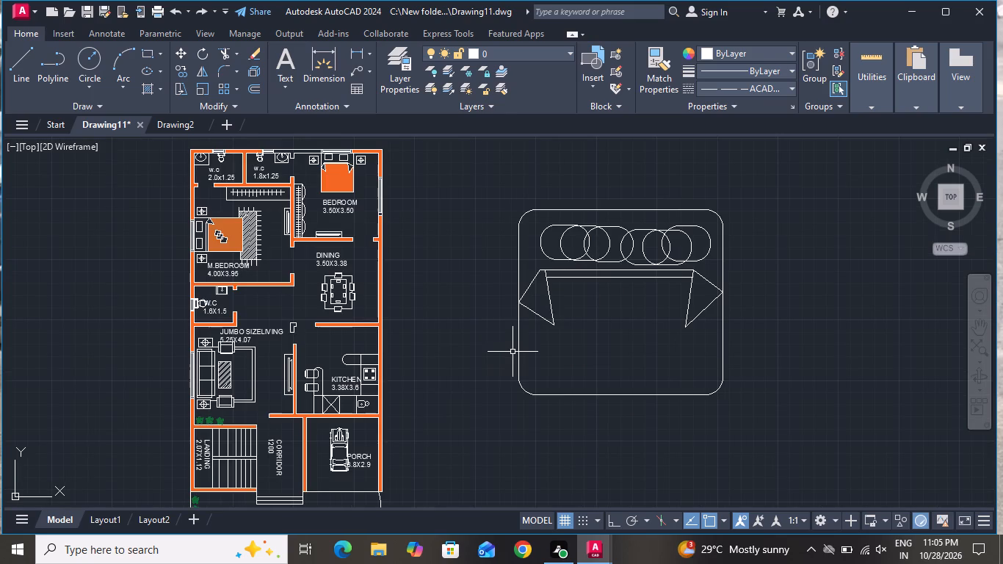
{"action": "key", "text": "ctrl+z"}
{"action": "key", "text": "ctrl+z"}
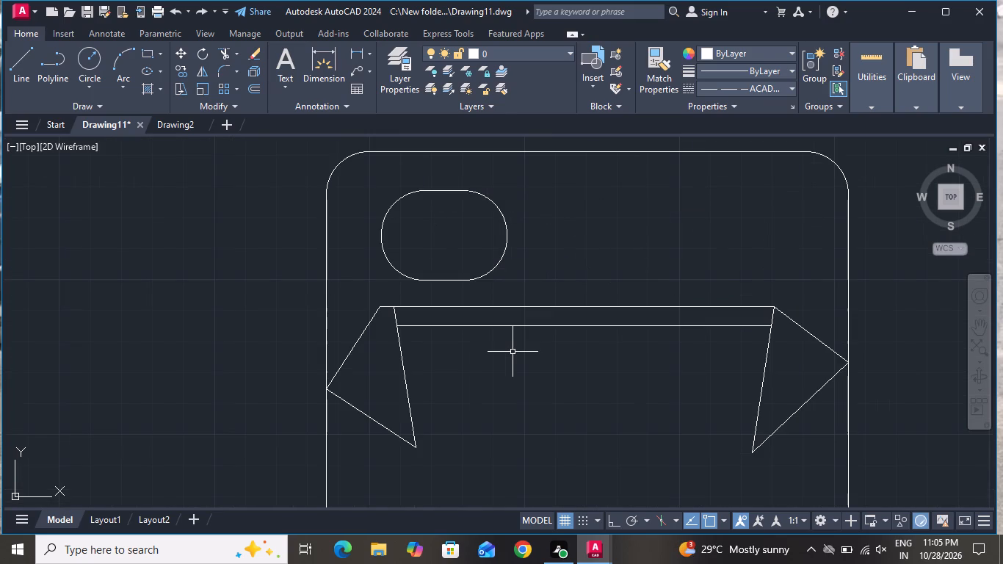
Undo the remaining bed drawing, including the pillow, sheet lines, folded corners and rounded outline beside the floor plan.
{"action": "key", "text": "ctrl+z"}
{"action": "key", "text": "ctrl+z"}
{"action": "key", "text": "ctrl+z"}
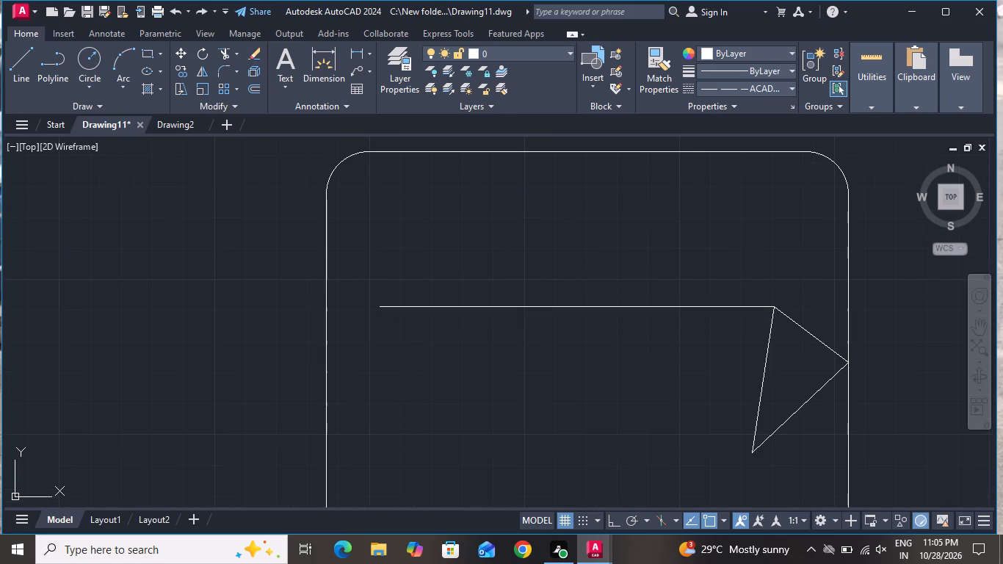
{"action": "key", "text": "ctrl+z"}
{"action": "key", "text": "ctrl+z"}
{"action": "key", "text": "ctrl+z"}
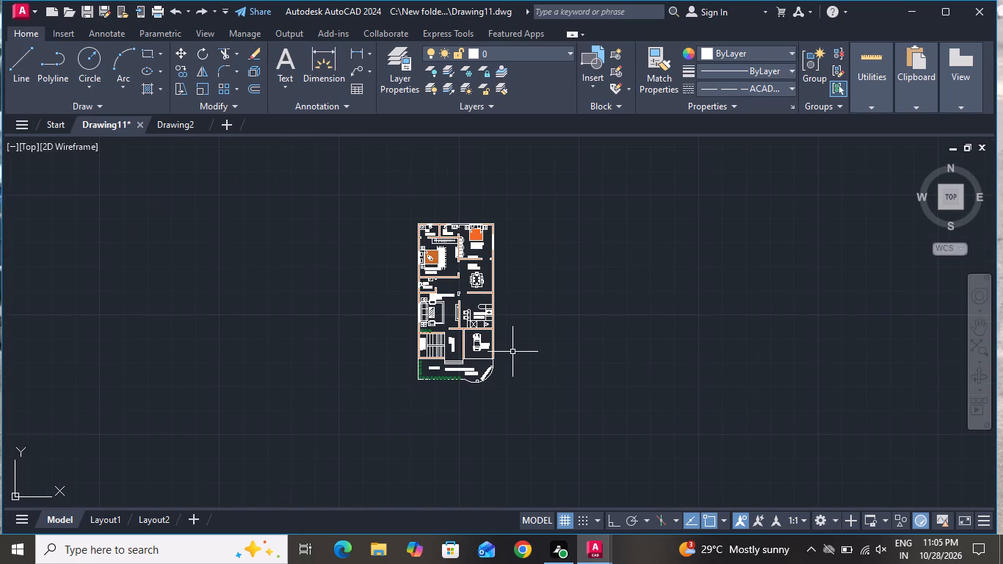
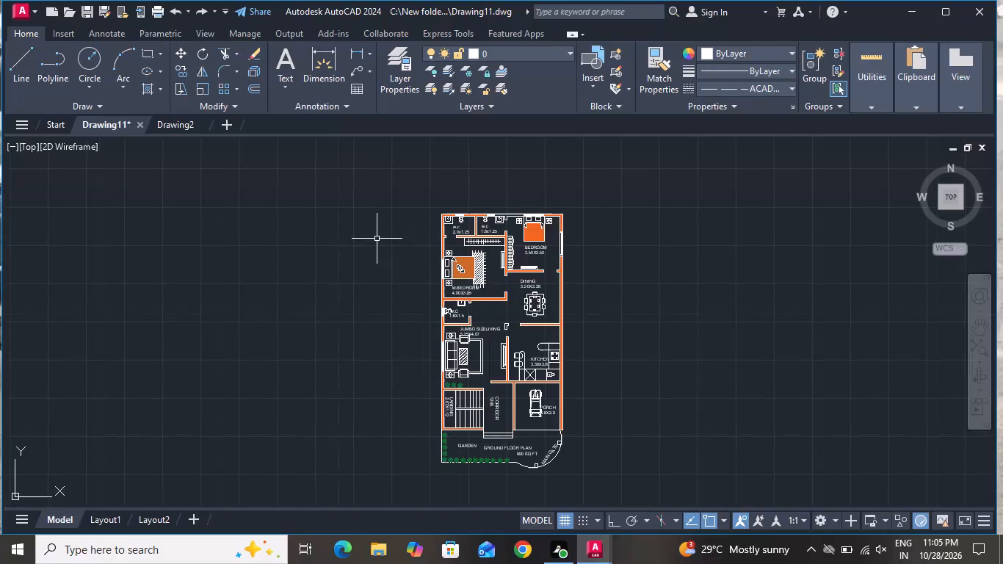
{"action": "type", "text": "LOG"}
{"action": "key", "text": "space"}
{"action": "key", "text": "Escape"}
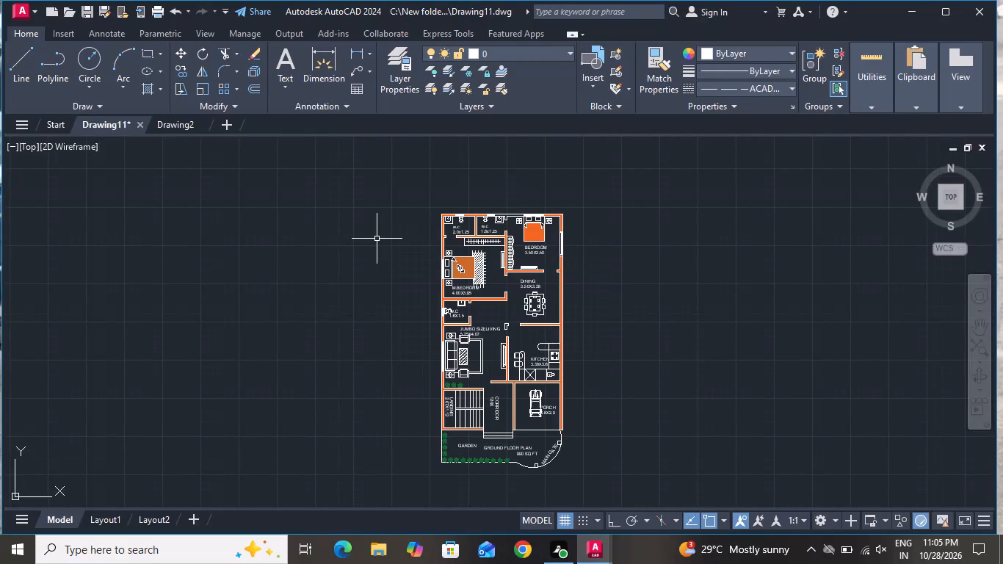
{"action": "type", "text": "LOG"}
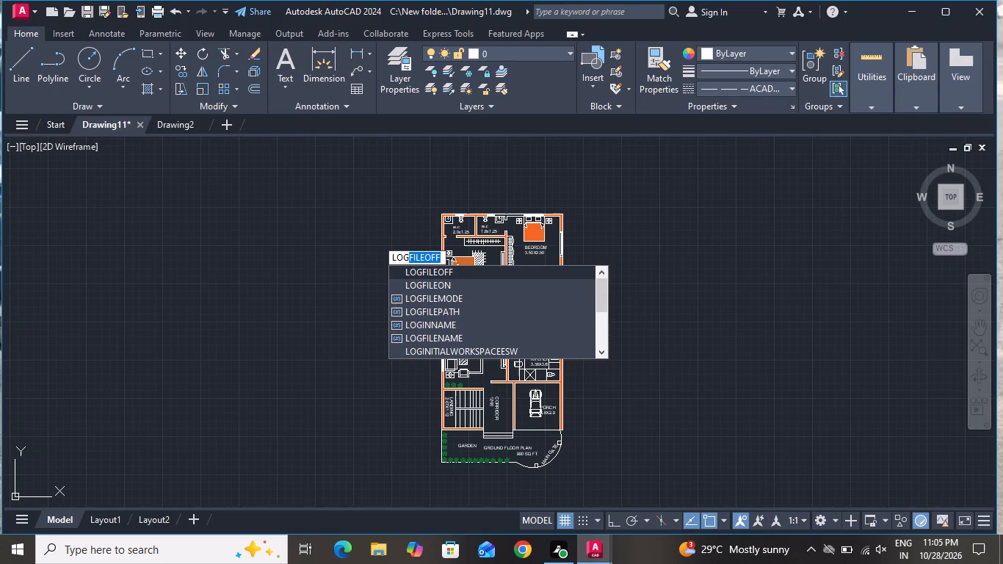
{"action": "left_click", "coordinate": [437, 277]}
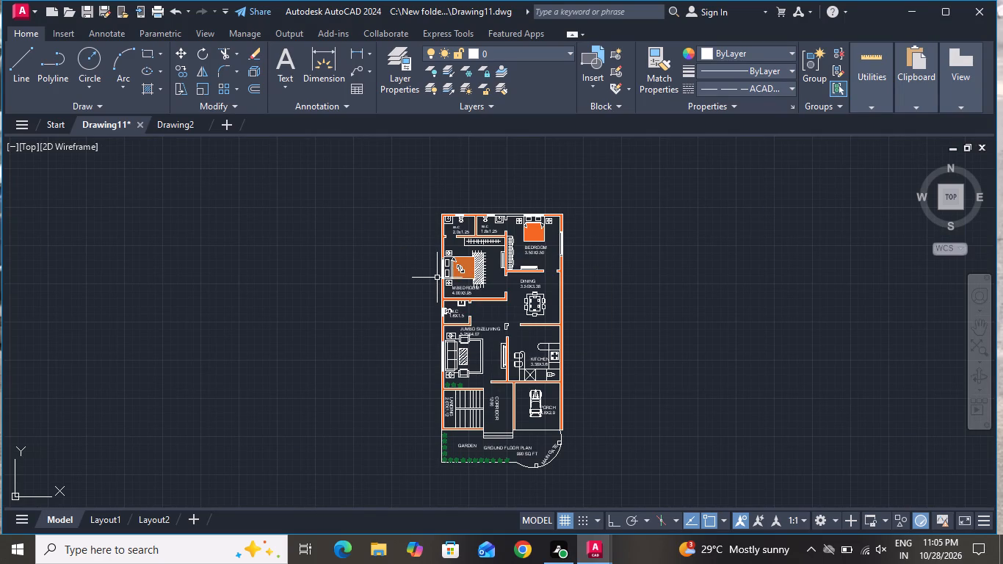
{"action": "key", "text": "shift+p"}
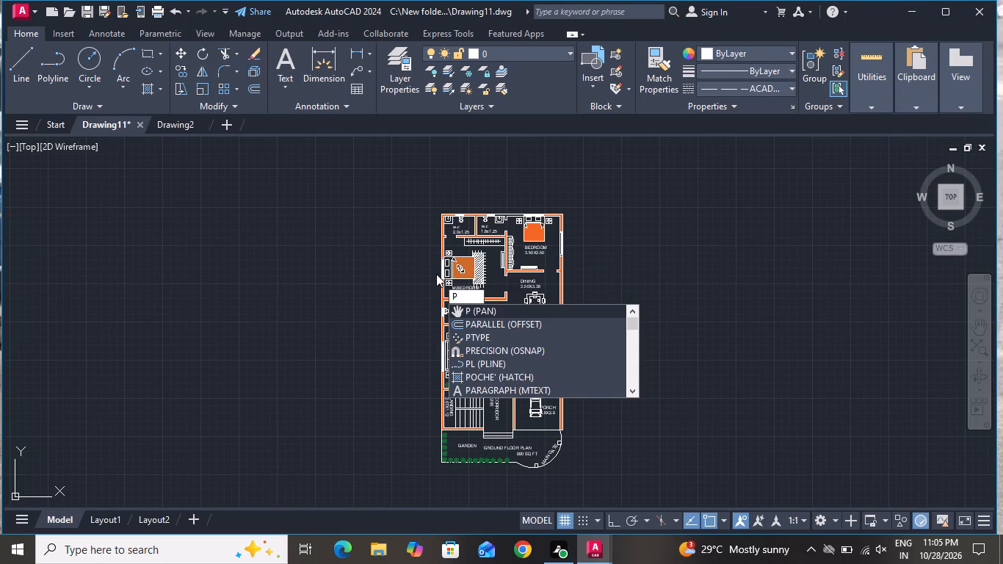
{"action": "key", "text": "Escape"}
Set up a plot of the model with the previous plot's page setup and a plot window enclosing the whole ground floor plan.
{"action": "key", "text": "ctrl+p"}
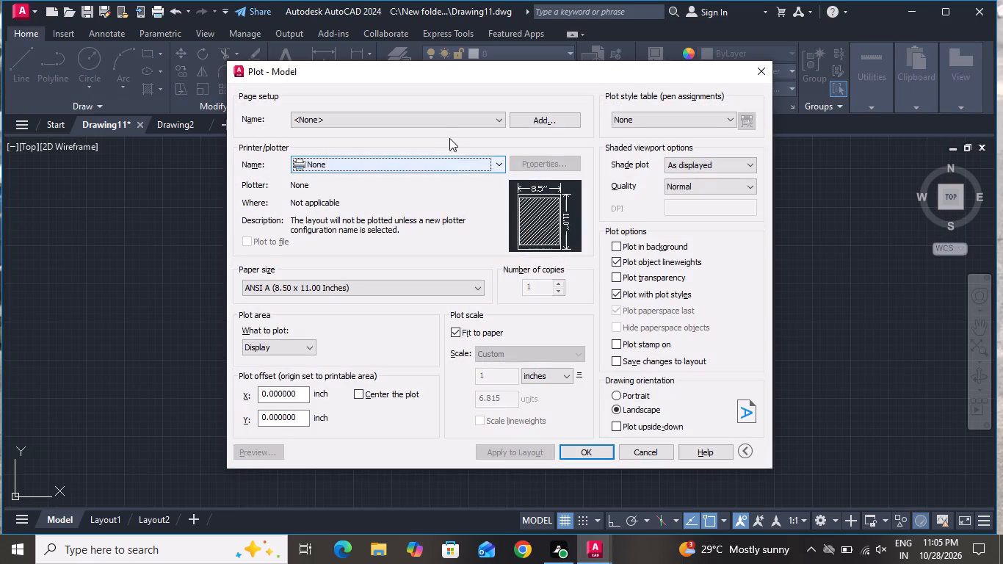
{"action": "left_click", "coordinate": [447, 129]}
{"action": "left_click", "coordinate": [441, 122]}
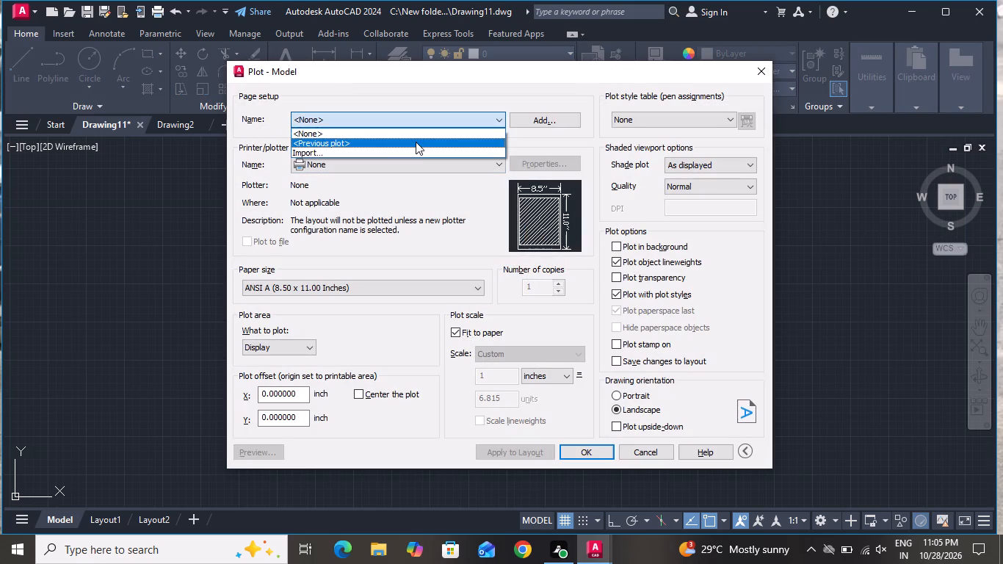
{"action": "left_click", "coordinate": [416, 142]}
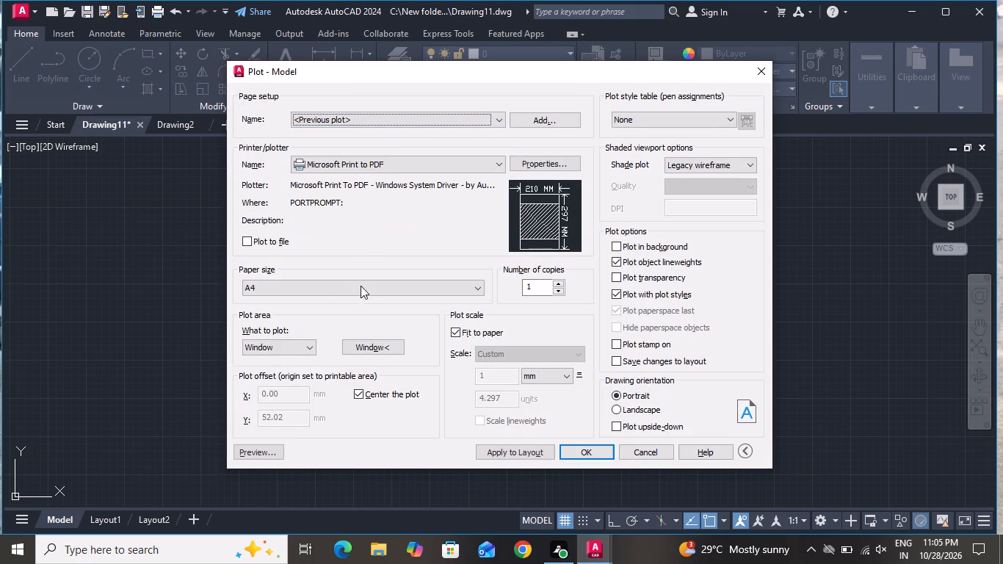
{"action": "left_click", "coordinate": [359, 350]}
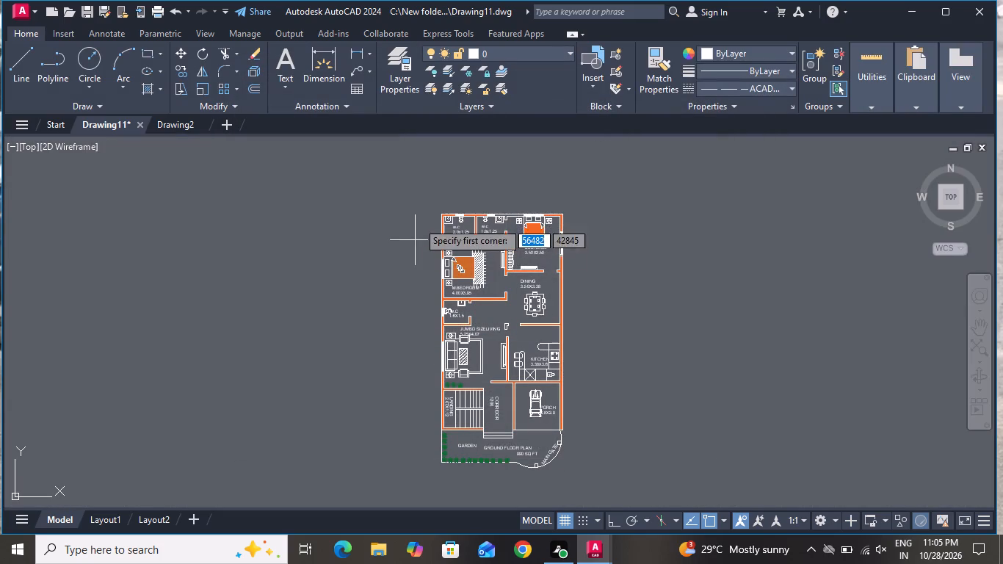
{"action": "left_click_drag", "start_coordinate": [424, 198], "coordinate": [530, 489]}
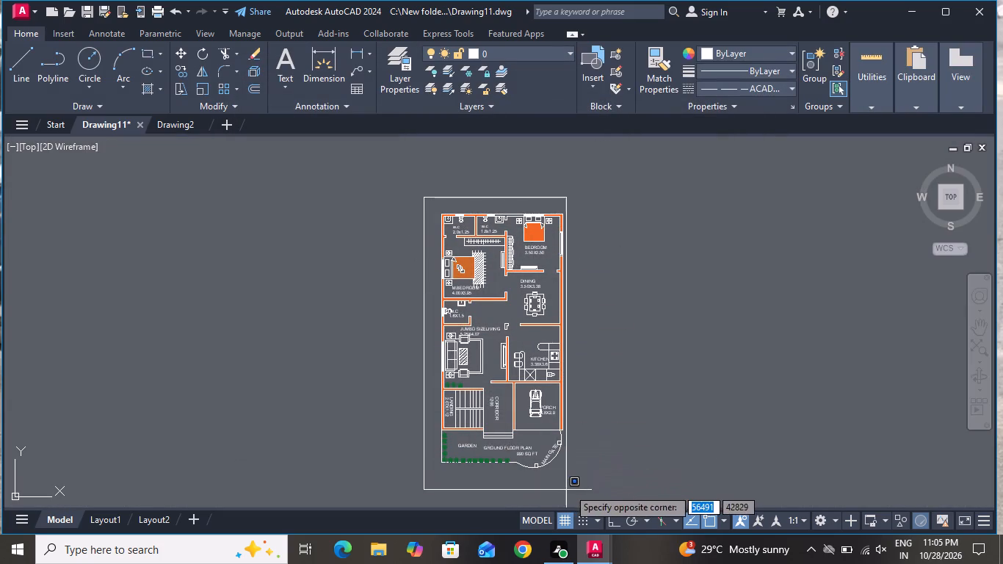
{"action": "left_click", "coordinate": [578, 482]}
Preview the plot and examine the plan's rooms, labels, furniture, garden and placement on the sheet.
{"action": "left_click", "coordinate": [275, 449]}
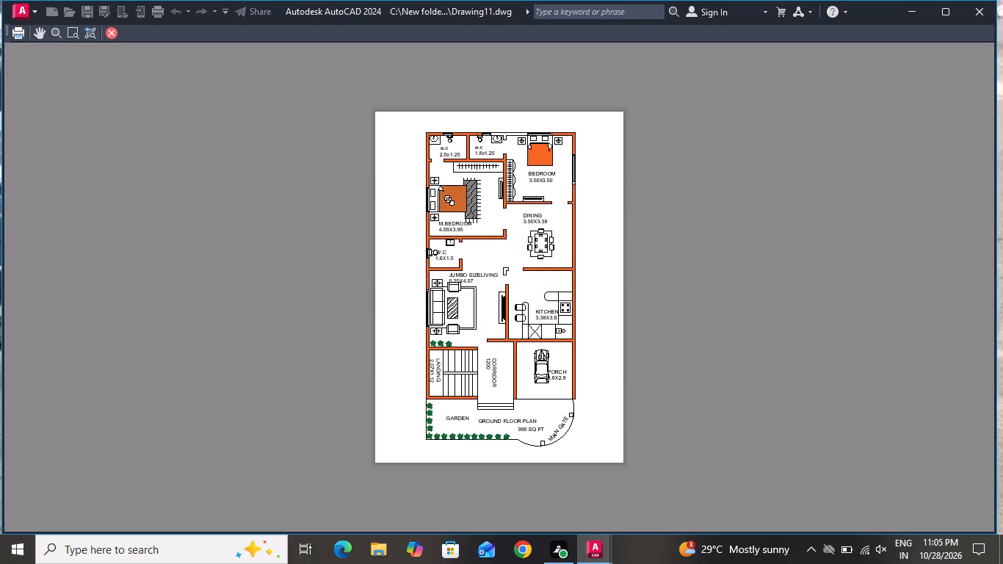
{"action": "scroll", "coordinate": [525, 276], "scroll_direction": "up", "scroll_amount": 2}
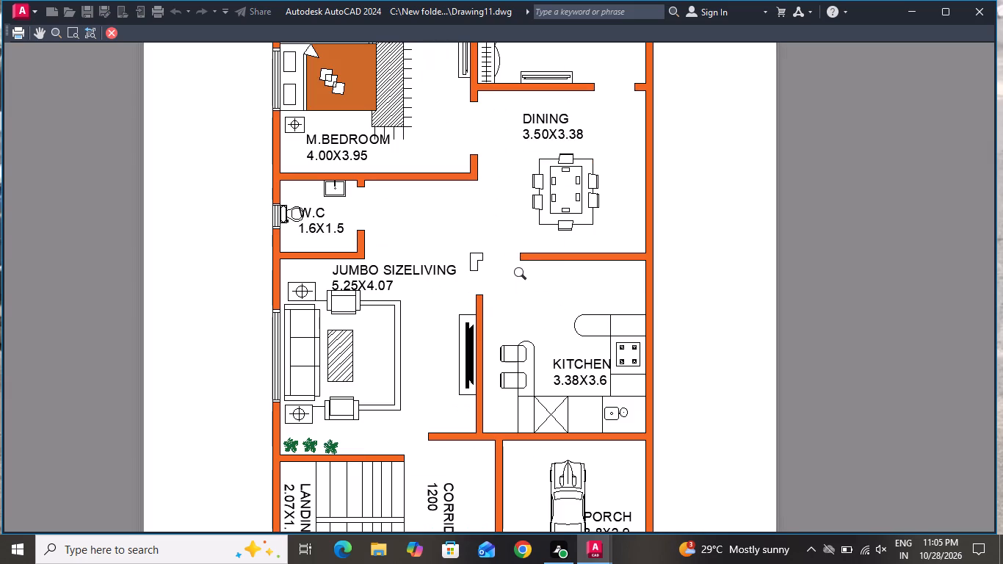
{"action": "scroll", "coordinate": [522, 275], "scroll_direction": "down", "scroll_amount": 1}
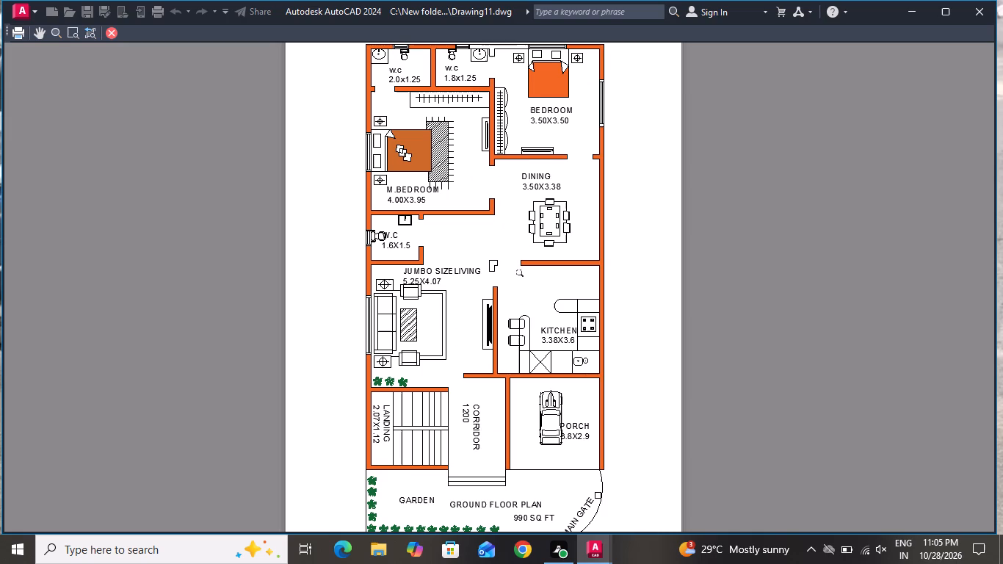
{"action": "scroll", "coordinate": [522, 275], "scroll_direction": "down", "scroll_amount": 1}
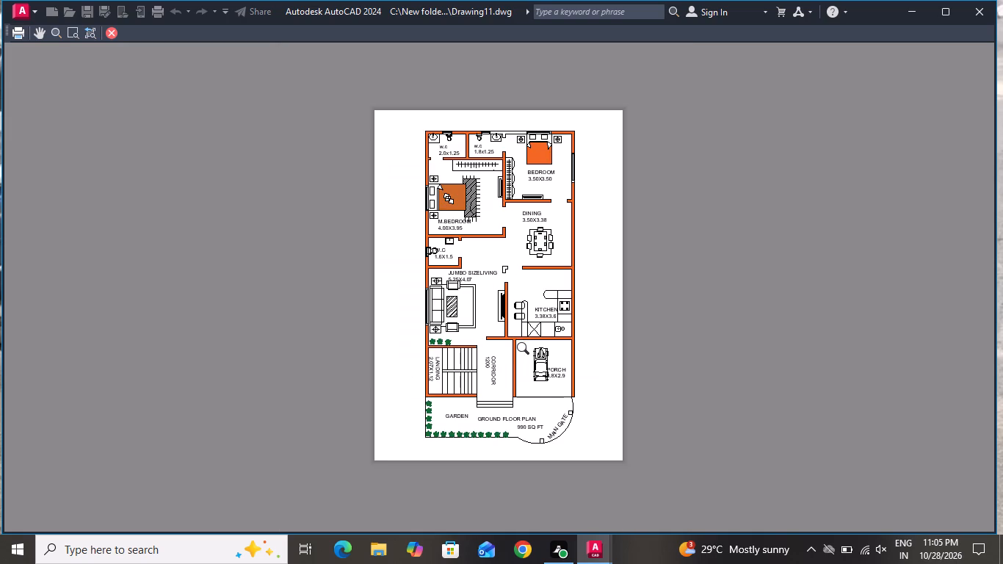
{"action": "scroll", "coordinate": [526, 351], "scroll_direction": "up", "scroll_amount": 2}
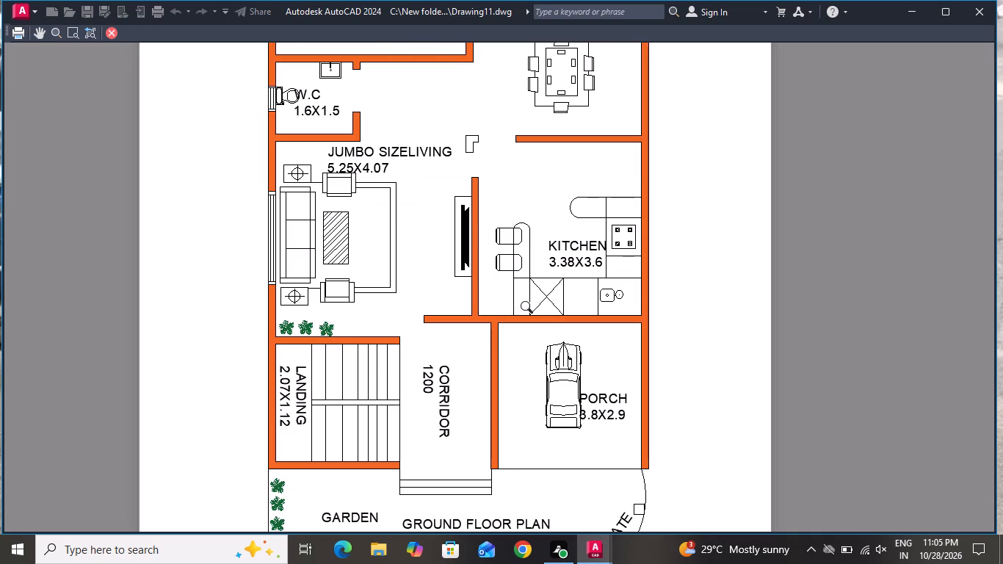
{"action": "scroll", "coordinate": [532, 308], "scroll_direction": "down", "scroll_amount": 1}
{"action": "scroll", "coordinate": [410, 228], "scroll_direction": "up", "scroll_amount": 1}
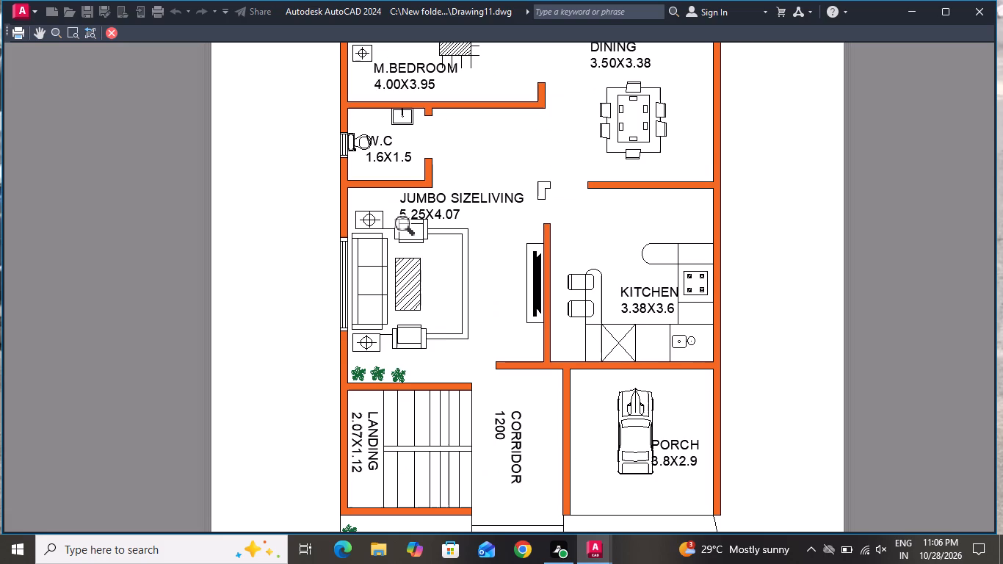
{"action": "scroll", "coordinate": [410, 228], "scroll_direction": "down", "scroll_amount": 1}
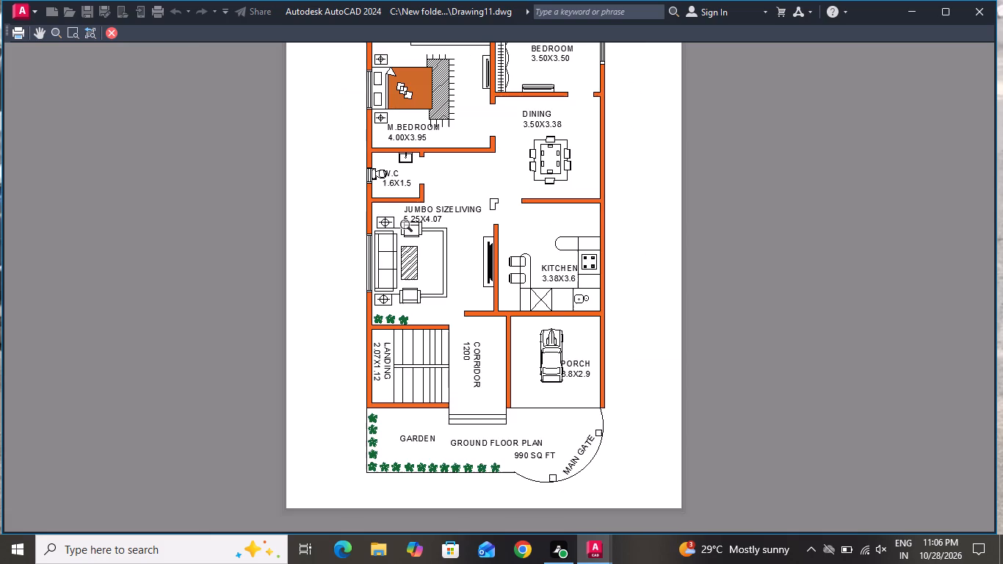
{"action": "scroll", "coordinate": [410, 228], "scroll_direction": "down", "scroll_amount": 1}
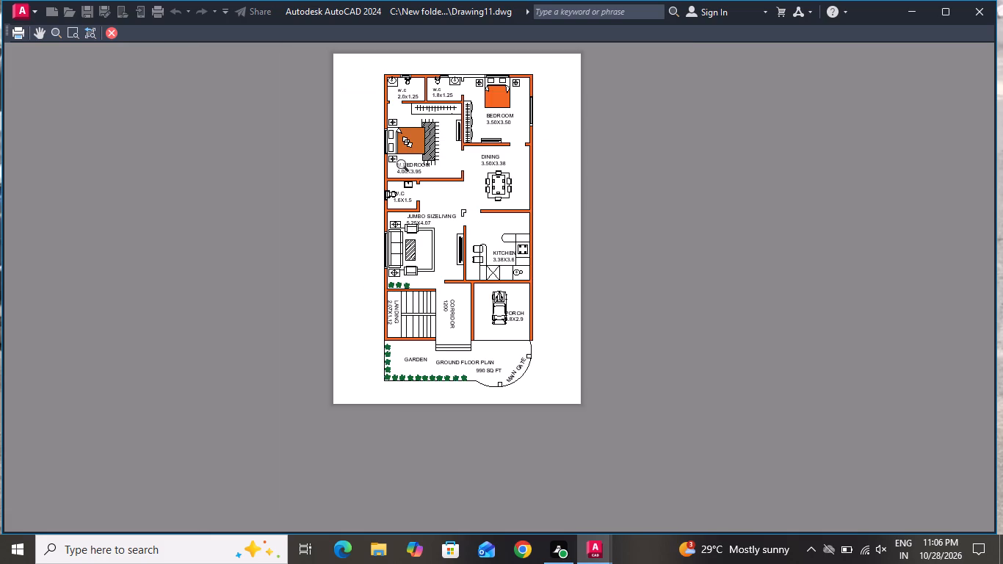
{"action": "scroll", "coordinate": [414, 77], "scroll_direction": "up", "scroll_amount": 2}
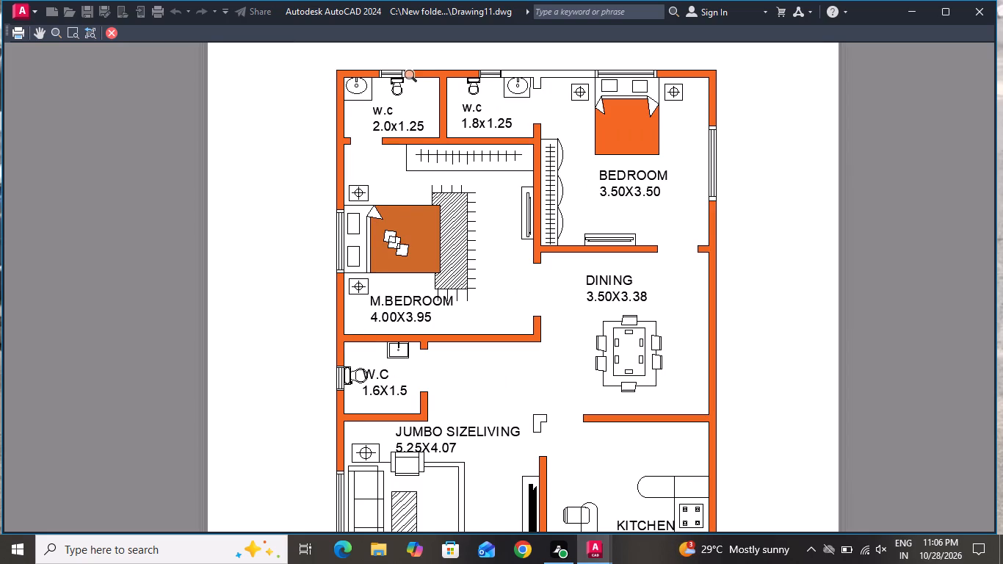
{"action": "scroll", "coordinate": [414, 82], "scroll_direction": "down", "scroll_amount": 3}
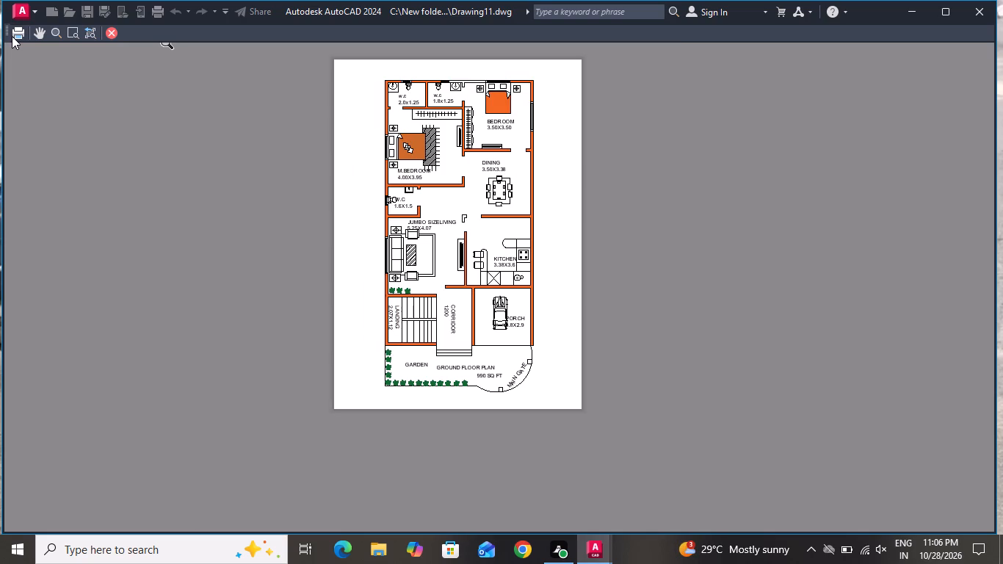
Plot the previewed floor plan to a PDF document saved as PDF 11.
{"action": "left_click", "coordinate": [12, 36]}
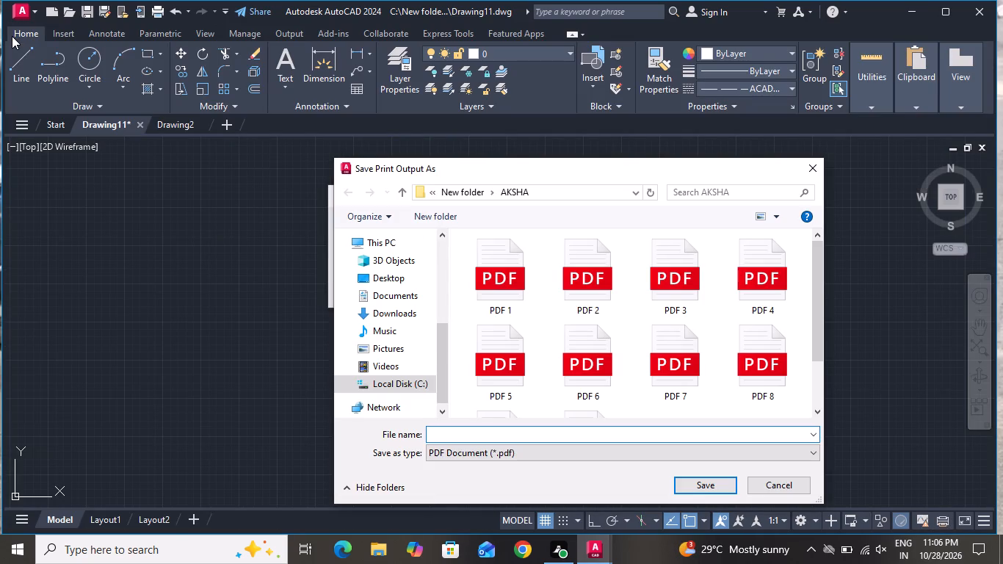
{"action": "type", "text": "PDF 11"}
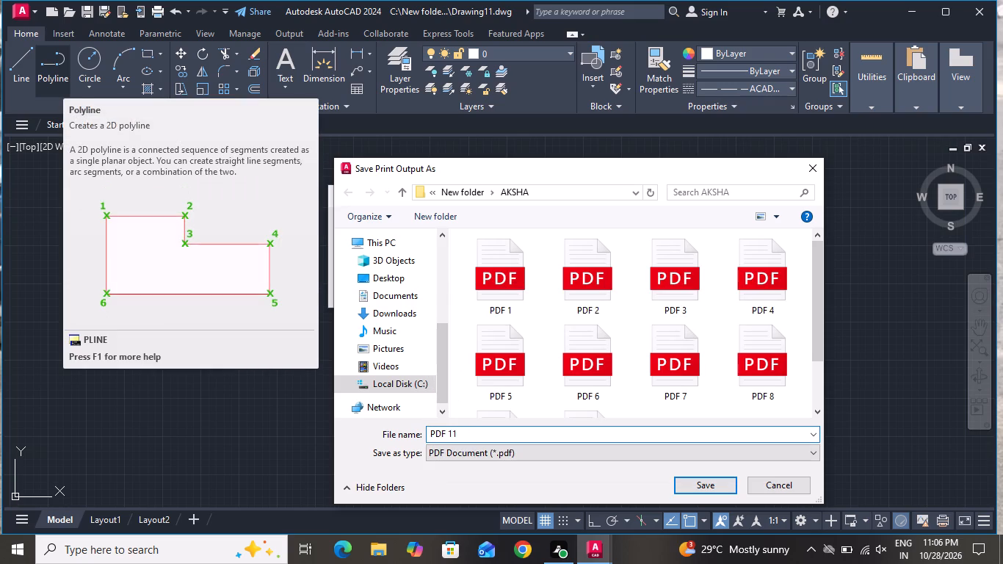
{"action": "left_click", "coordinate": [719, 488]}
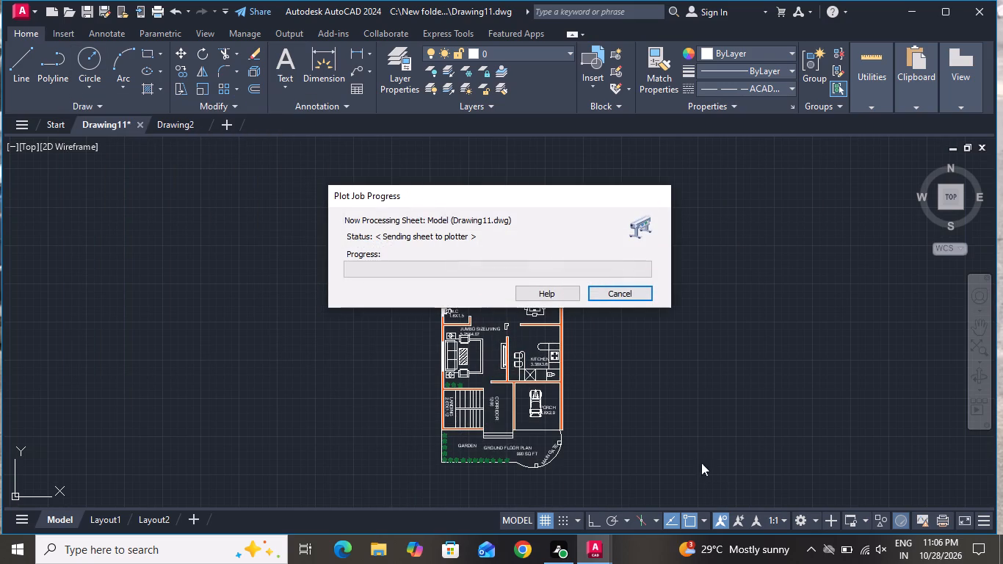